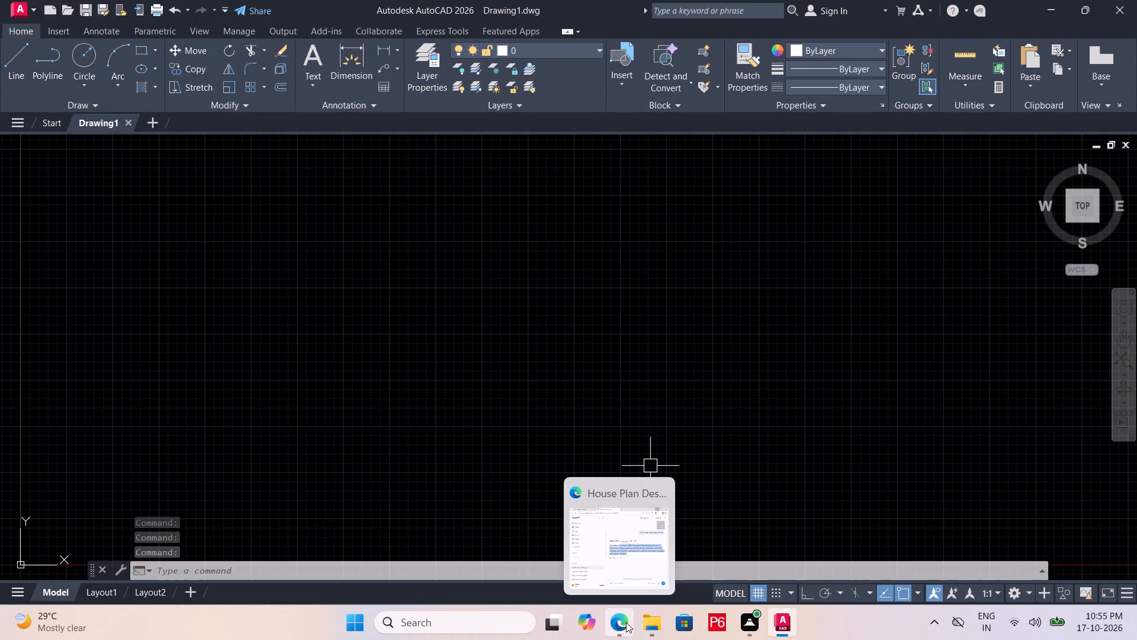
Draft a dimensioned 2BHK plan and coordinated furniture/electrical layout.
Open the DRAWING 19 reference image and arrange it beside AutoCAD, giving the drawing window the larger share of the screen.
double_click(560, 569)
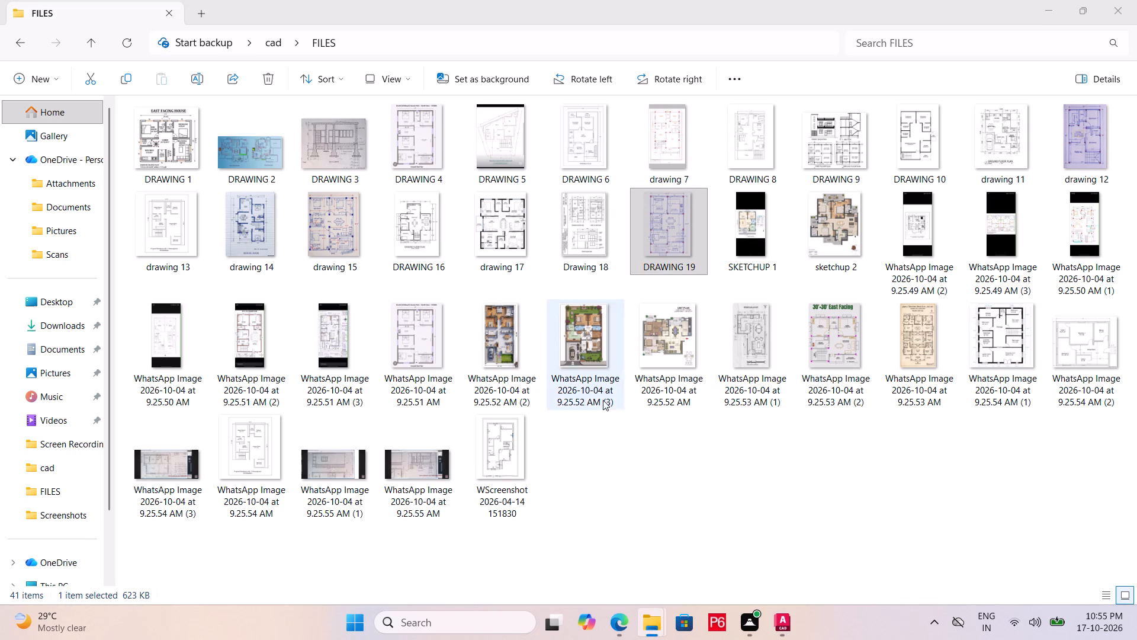
double_click(677, 242)
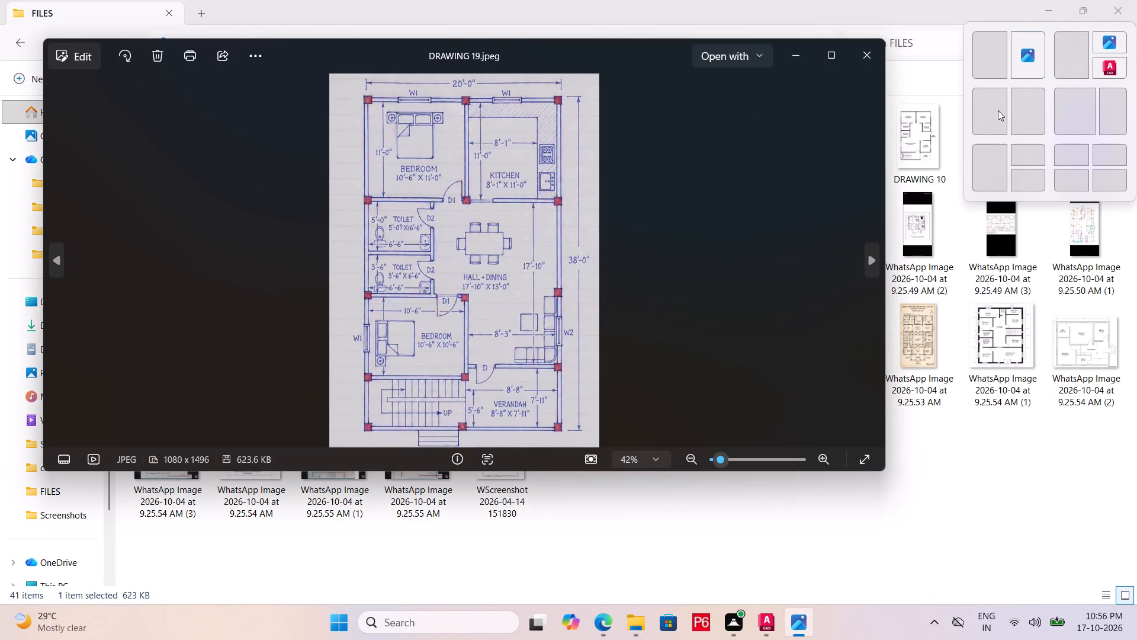
click(765, 632)
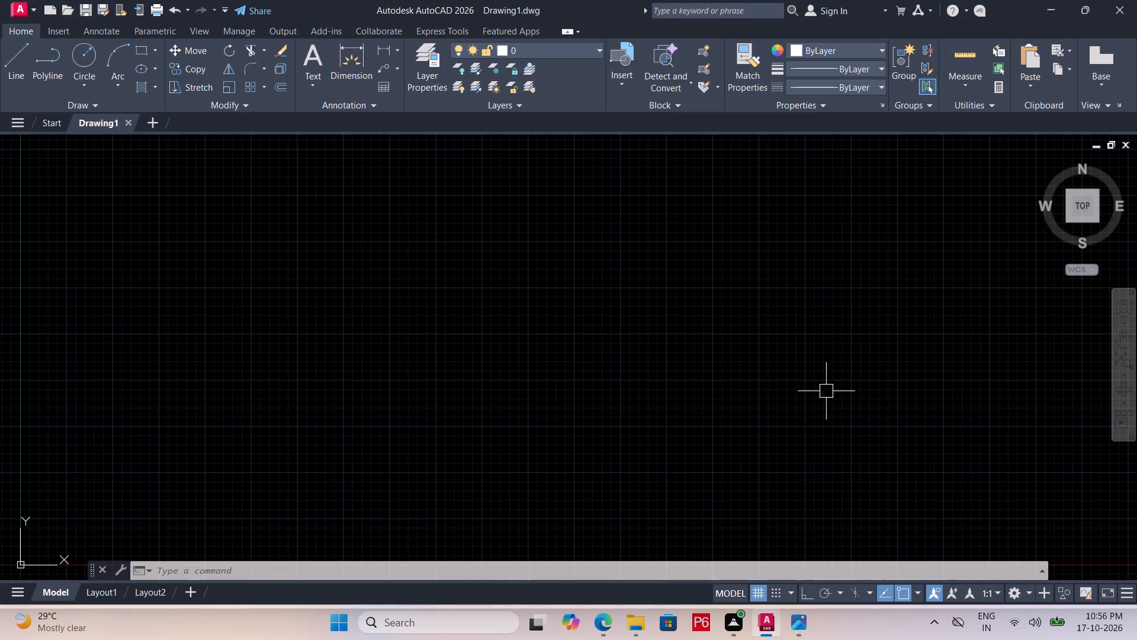
click(1018, 62)
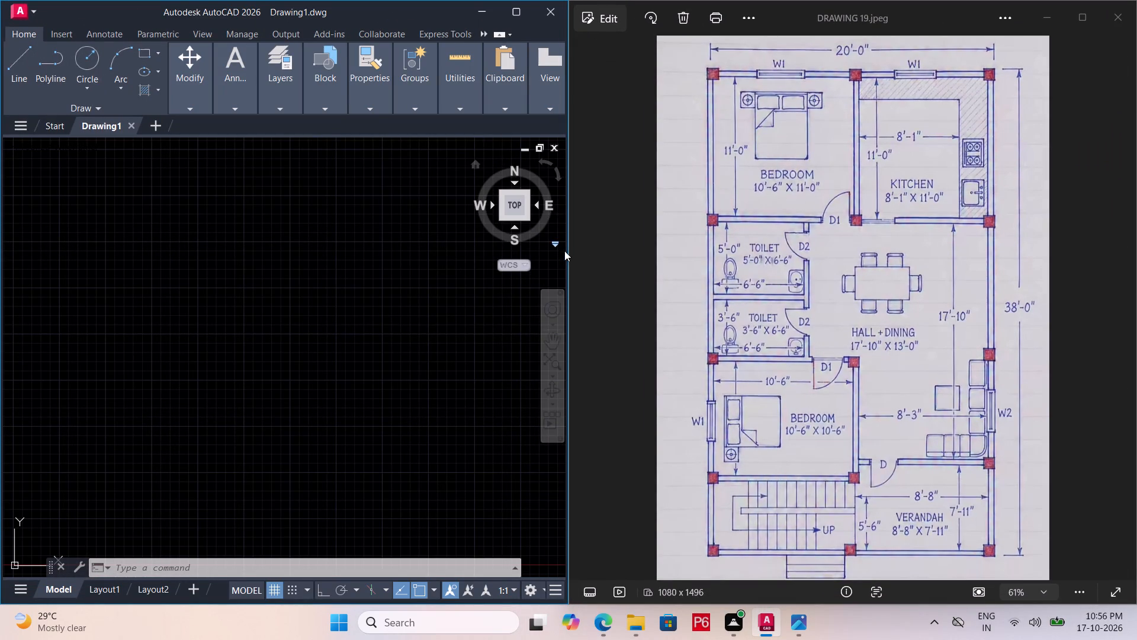
drag(567, 258, 595, 263)
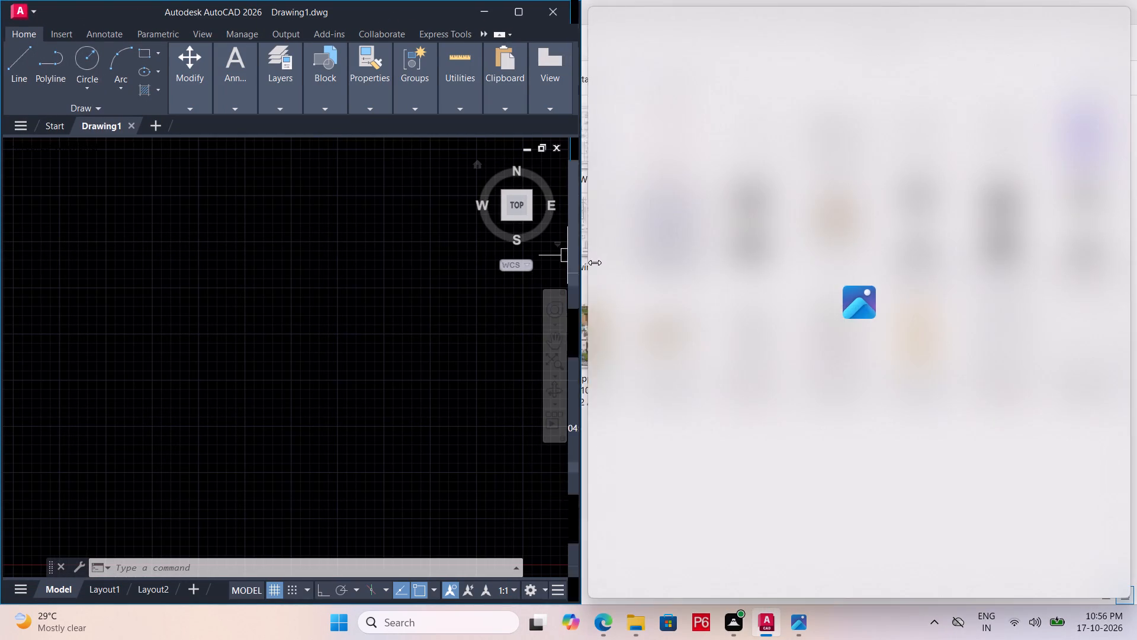
drag(595, 263, 1007, 268)
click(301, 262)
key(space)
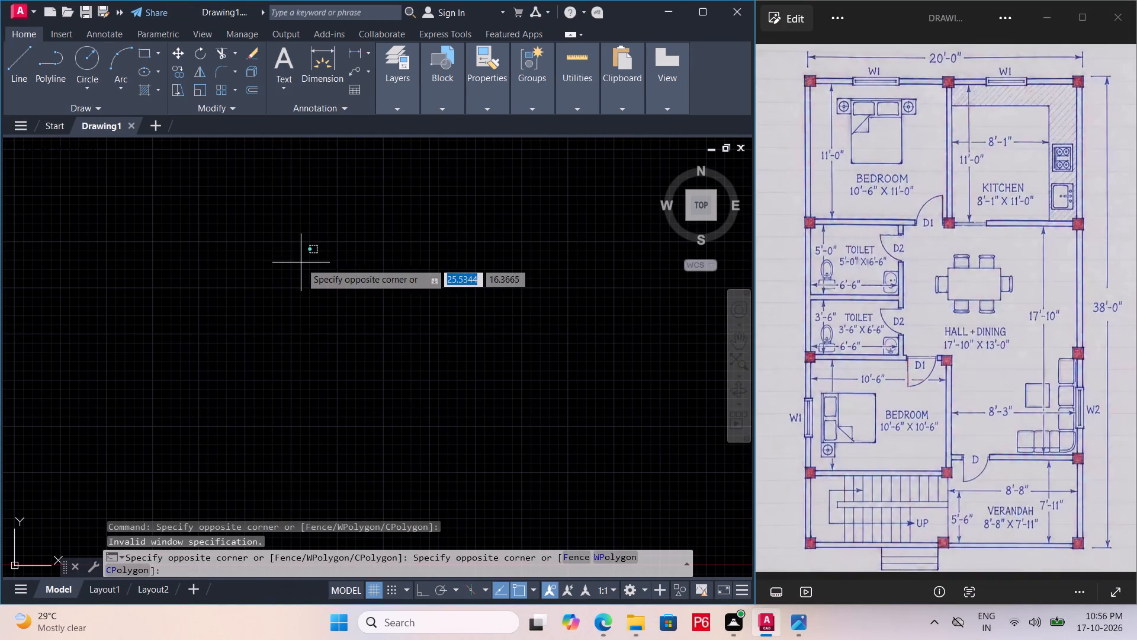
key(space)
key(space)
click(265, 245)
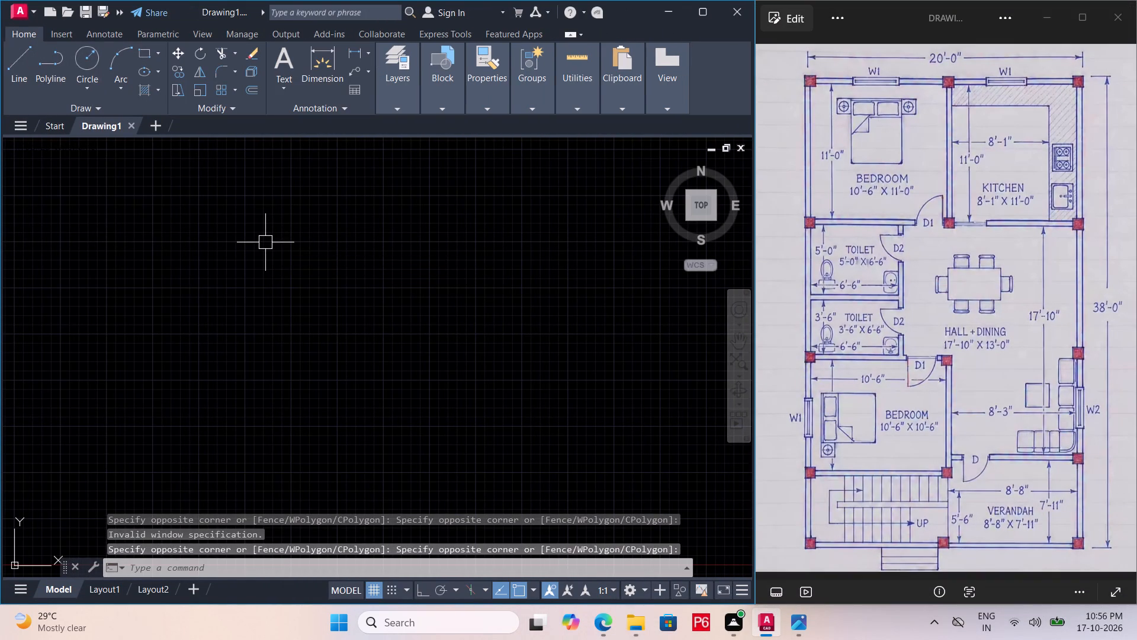
Save the new drawing as DRAWING 19 in the cad folder on the Desktop.
key(ctrl+s)
key(ctrl+s)
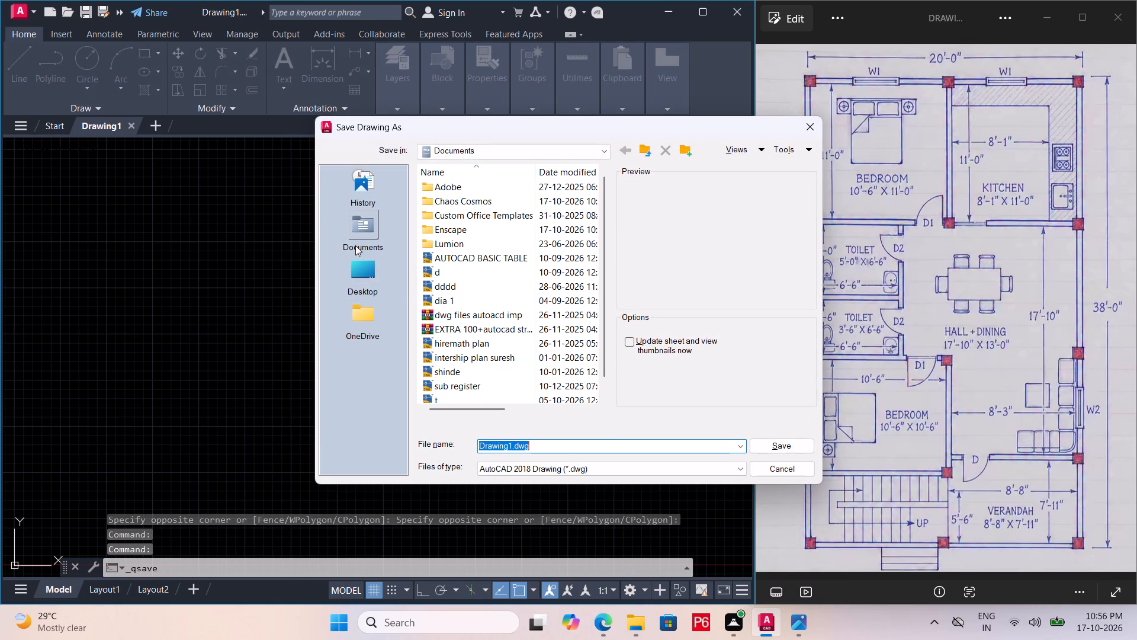
click(368, 279)
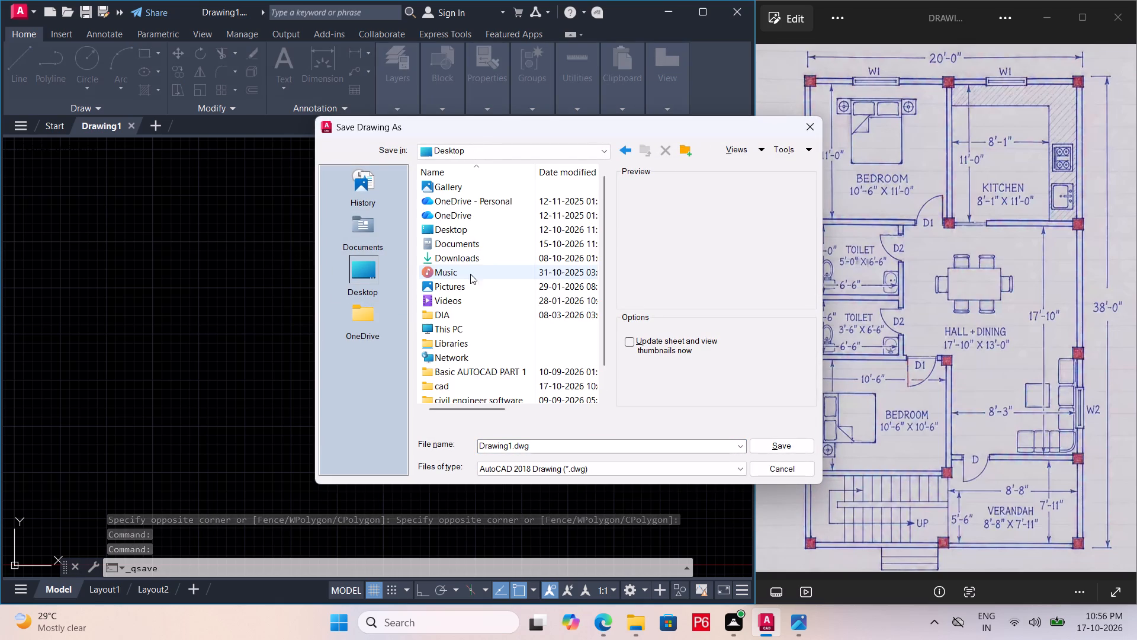
scroll(510, 287, down, 3)
click(458, 361)
click(458, 361)
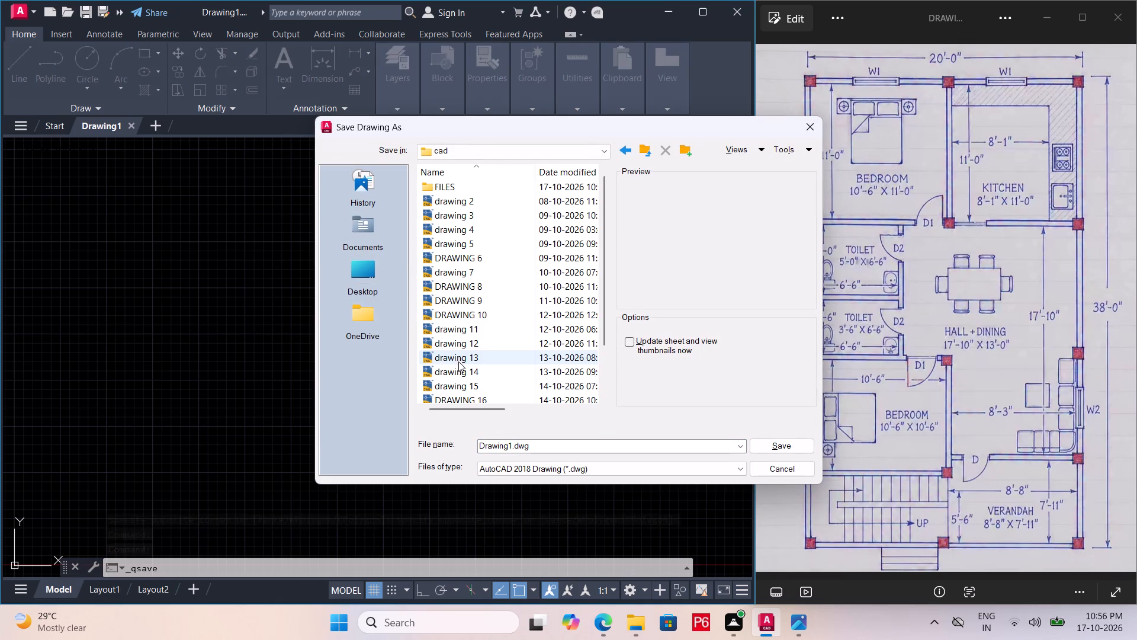
scroll(518, 362, down, 6)
click(554, 443)
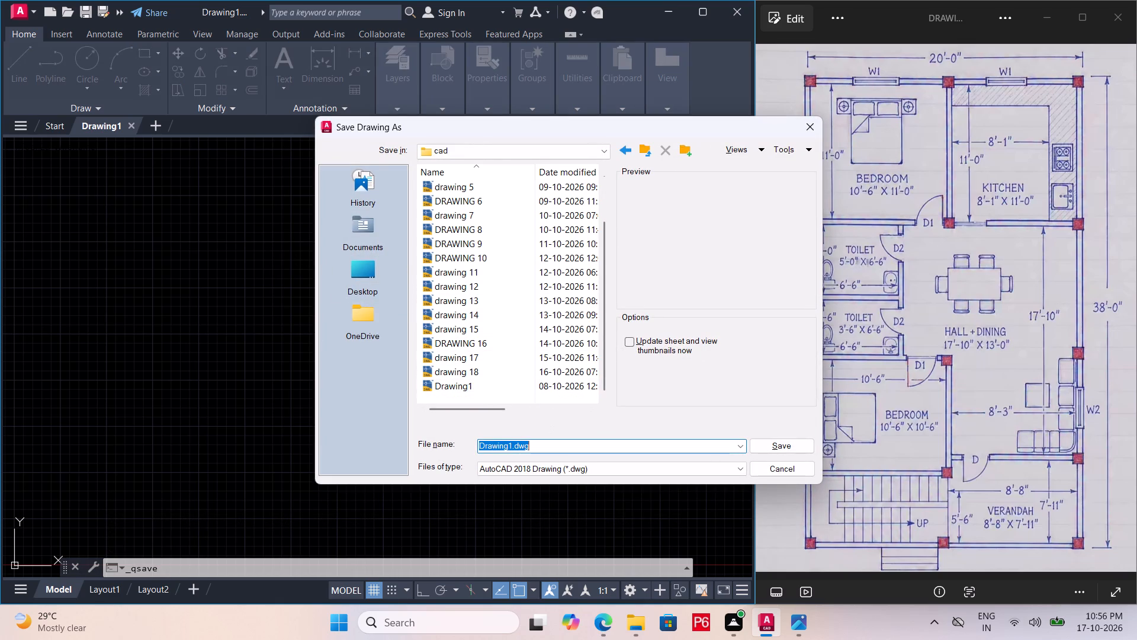
text(DRAWING 19)
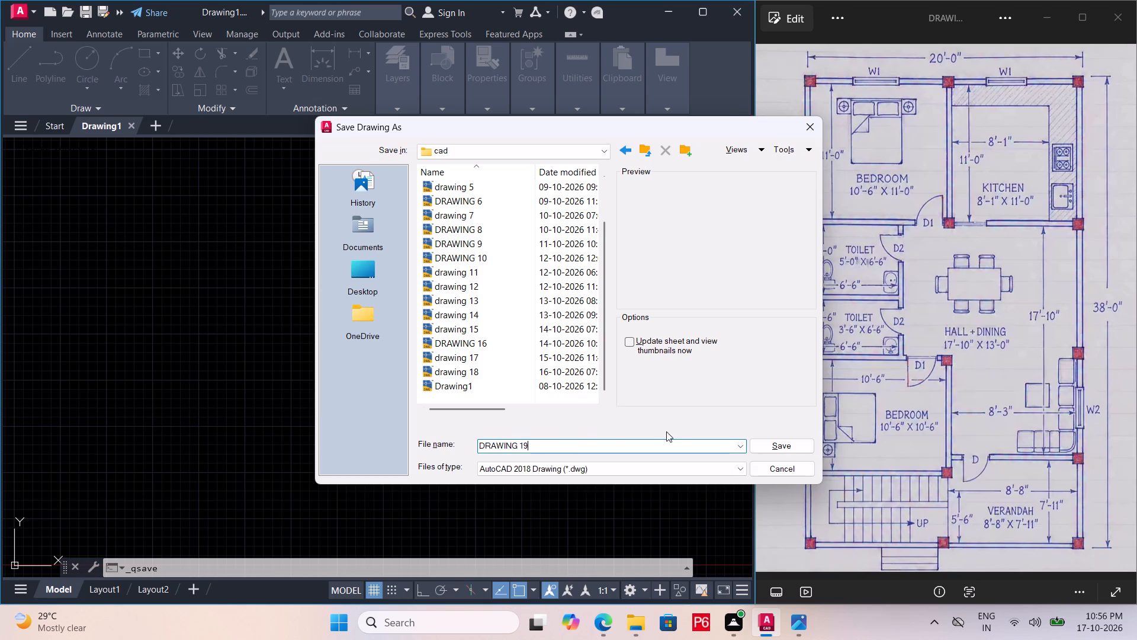
click(767, 447)
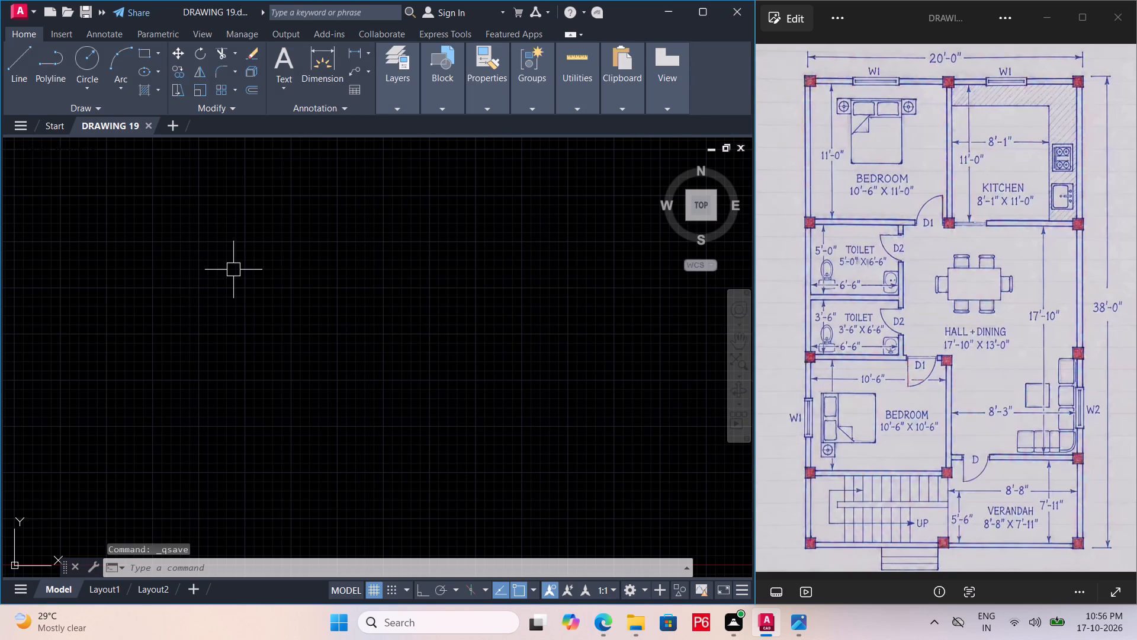
Configure the drawing units with Engineering length type and 0'-0.0" precision.
text(UN)
key(space)
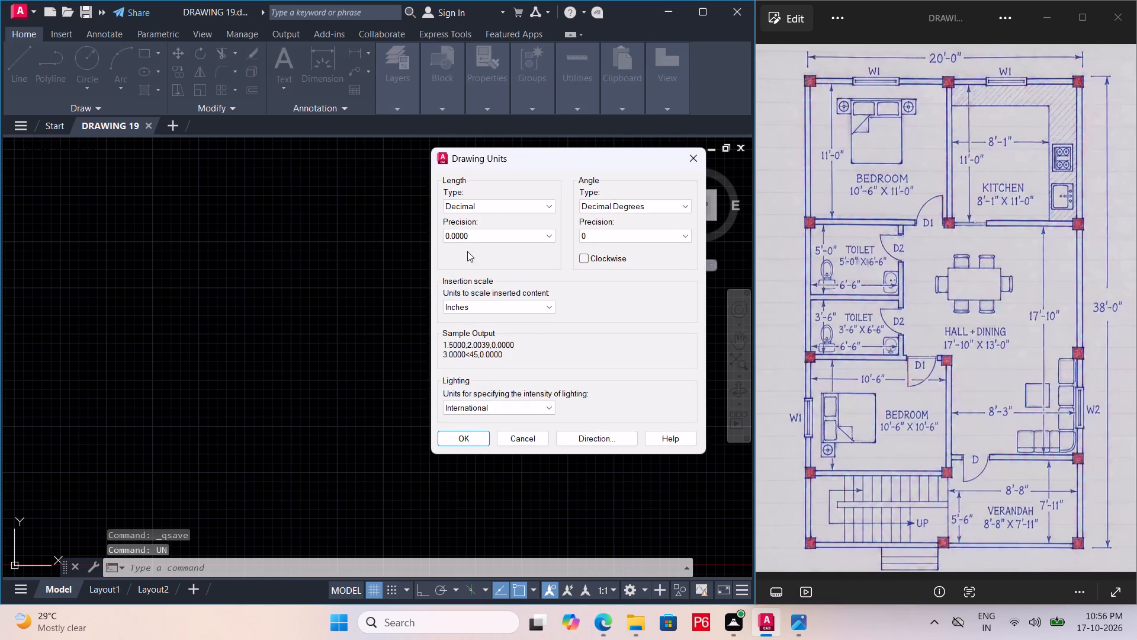
click(497, 206)
click(477, 238)
click(478, 237)
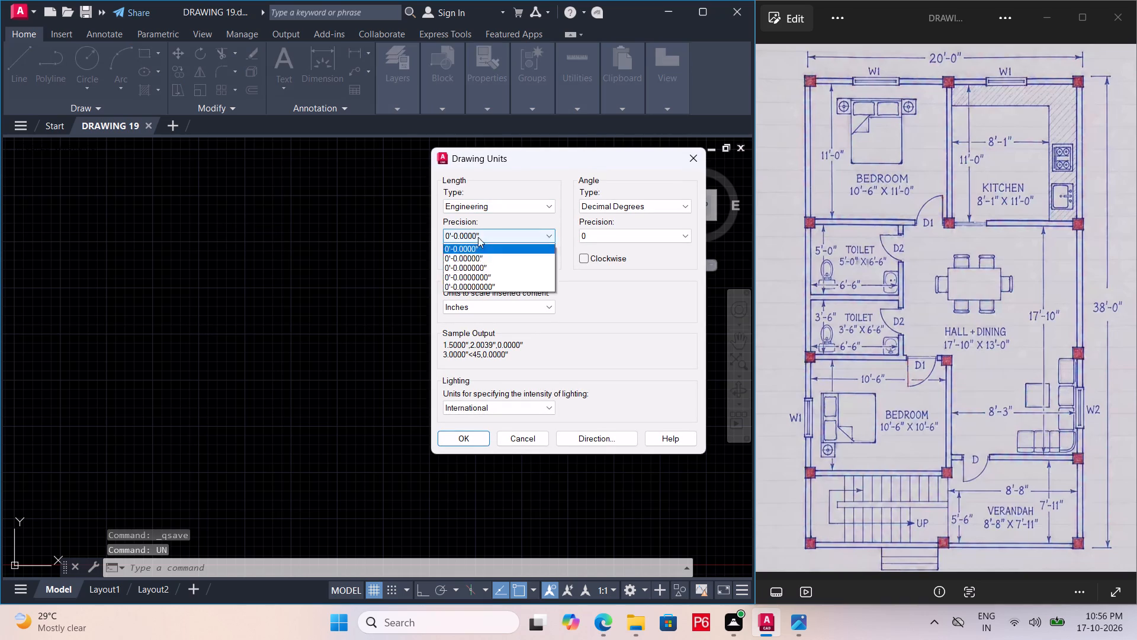
click(472, 257)
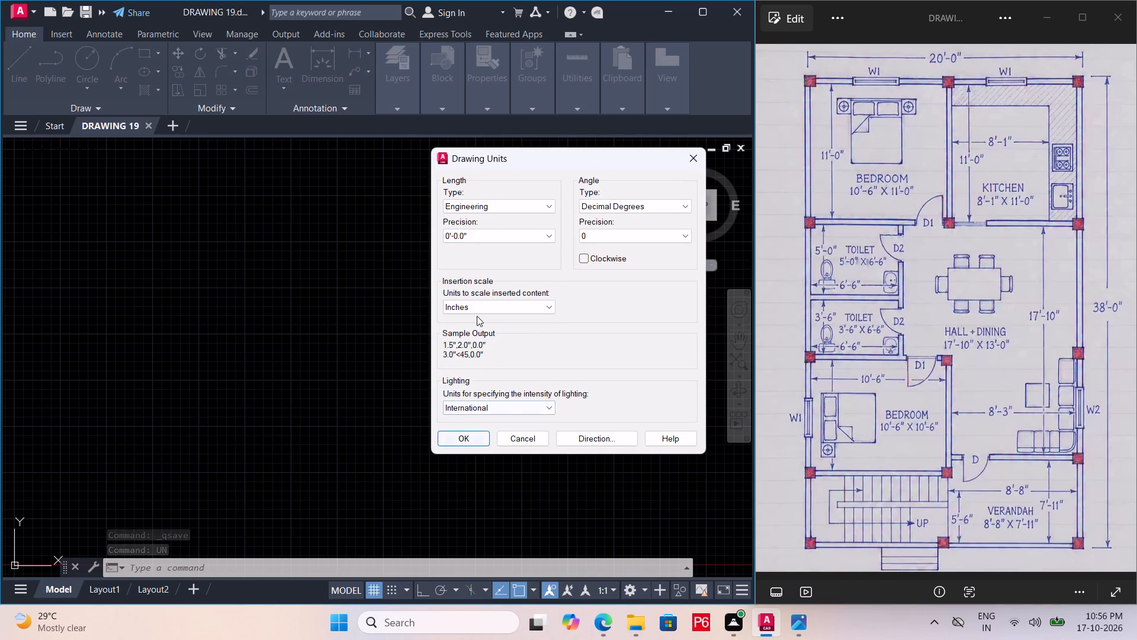
click(494, 232)
double_click(477, 260)
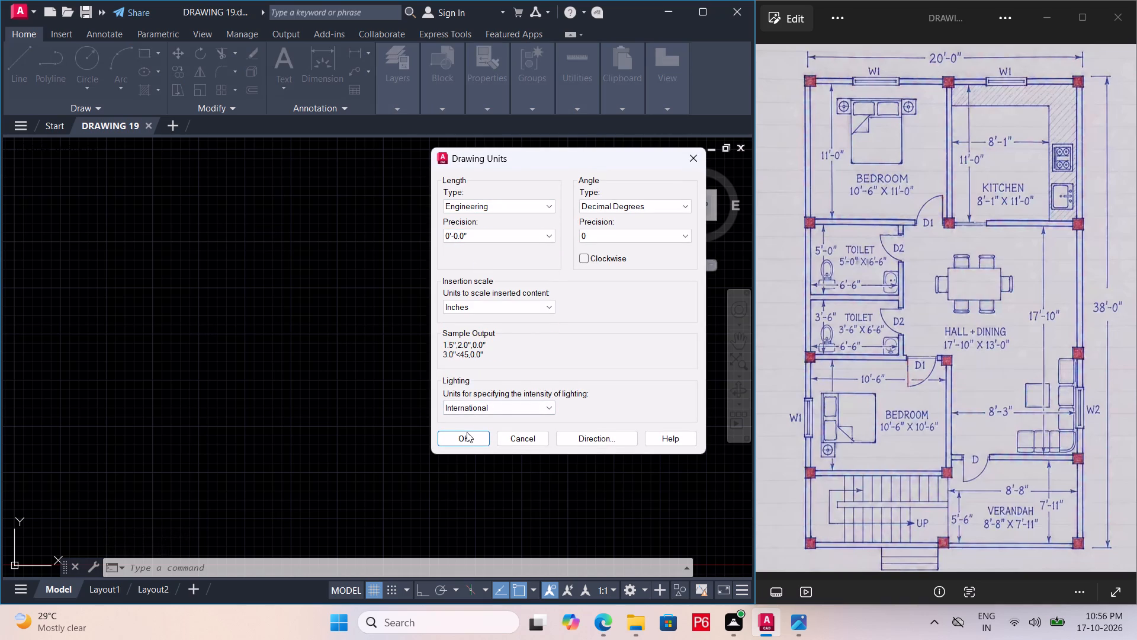
click(468, 438)
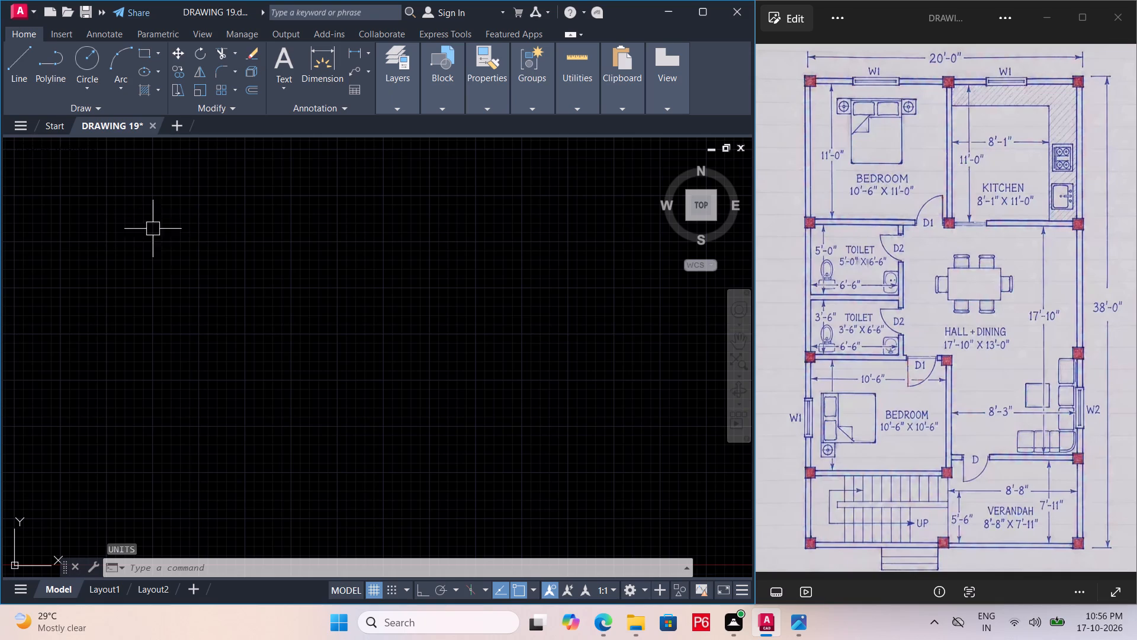
Turn off the grid and draw a 20' horizontal line with Ortho on for the plan's overall width.
key(F7)
click(10, 76)
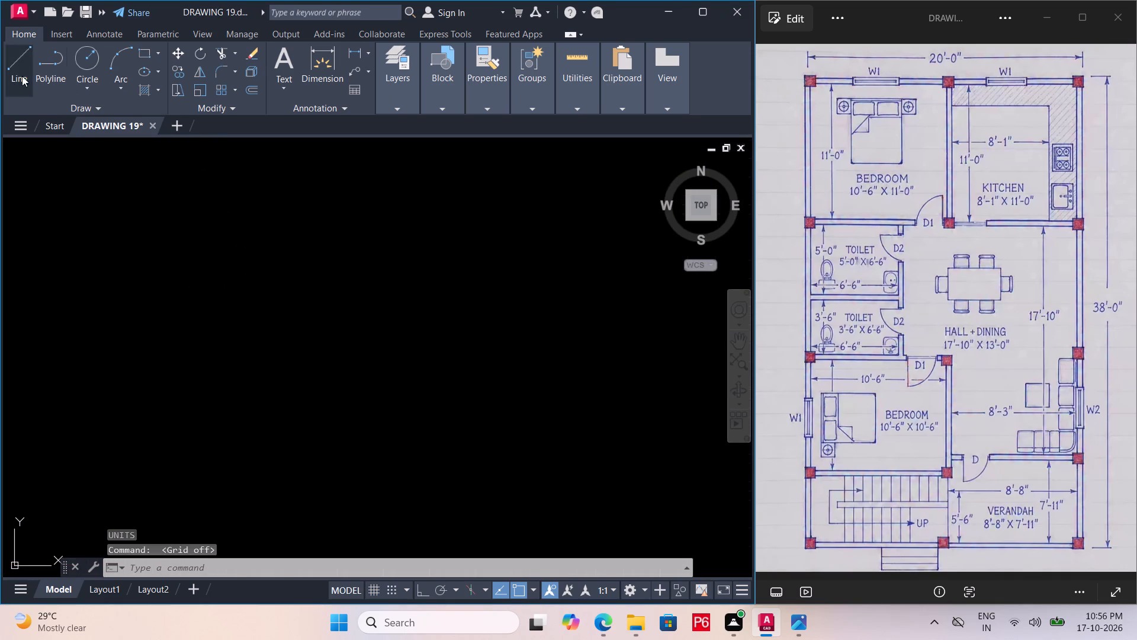
click(220, 183)
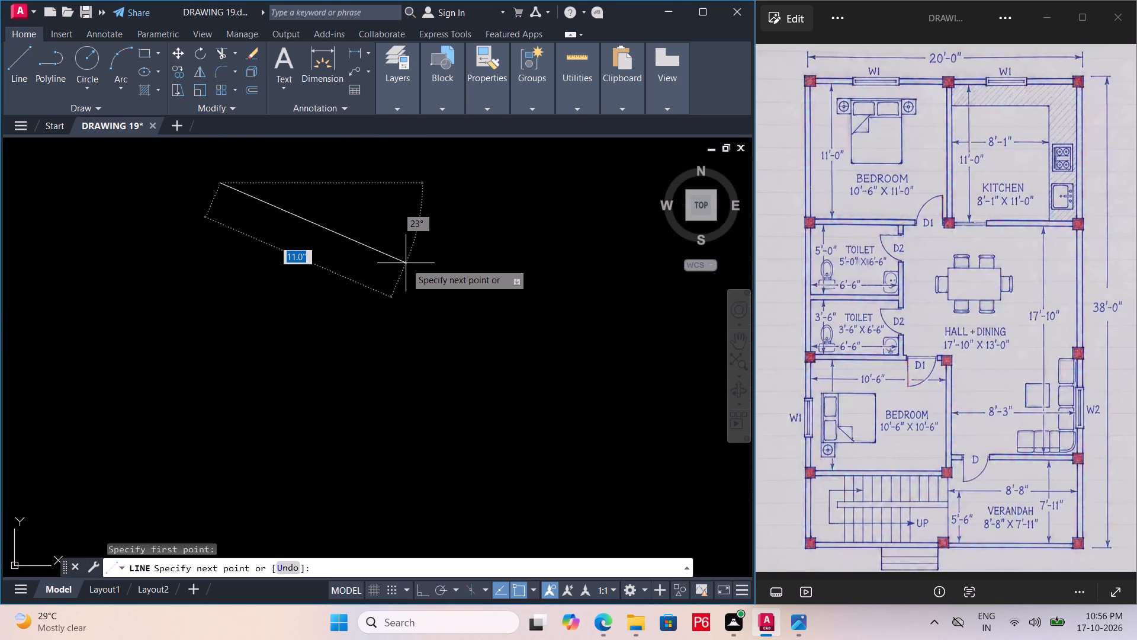
key(F8)
scroll(236, 292, down, 2)
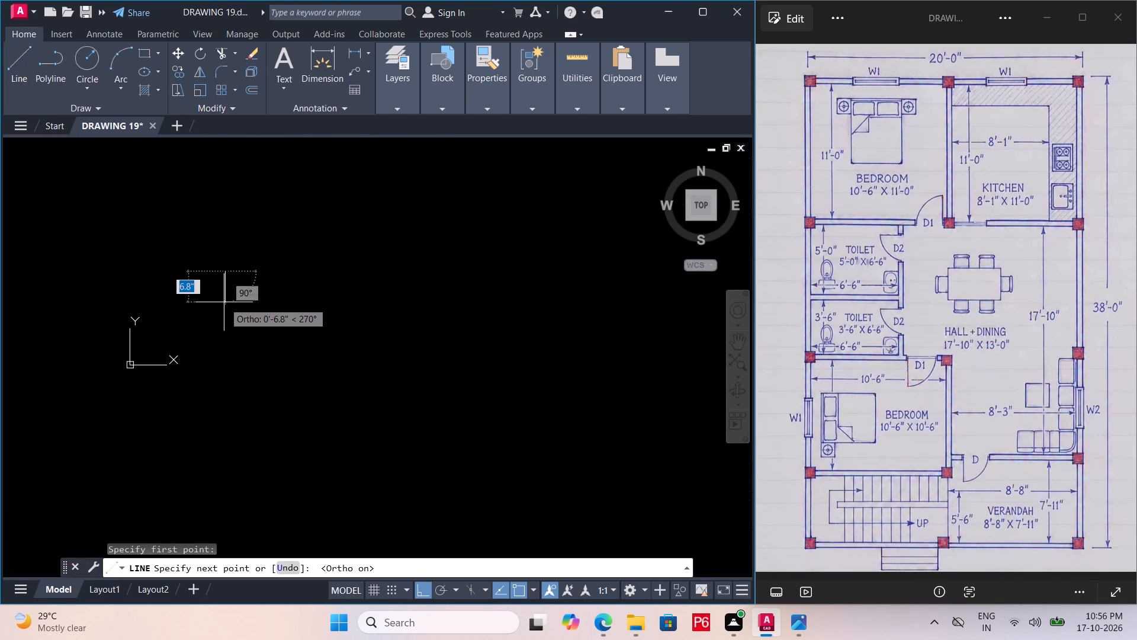
scroll(224, 302, down, 3)
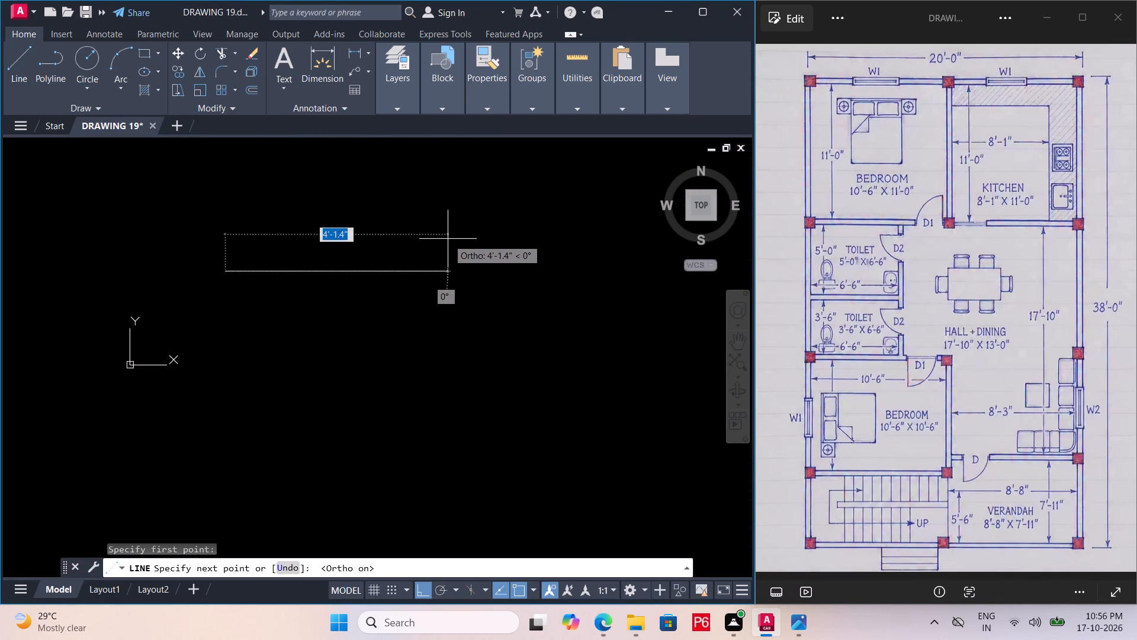
text(20')
key(Return)
scroll(130, 423, down, 5)
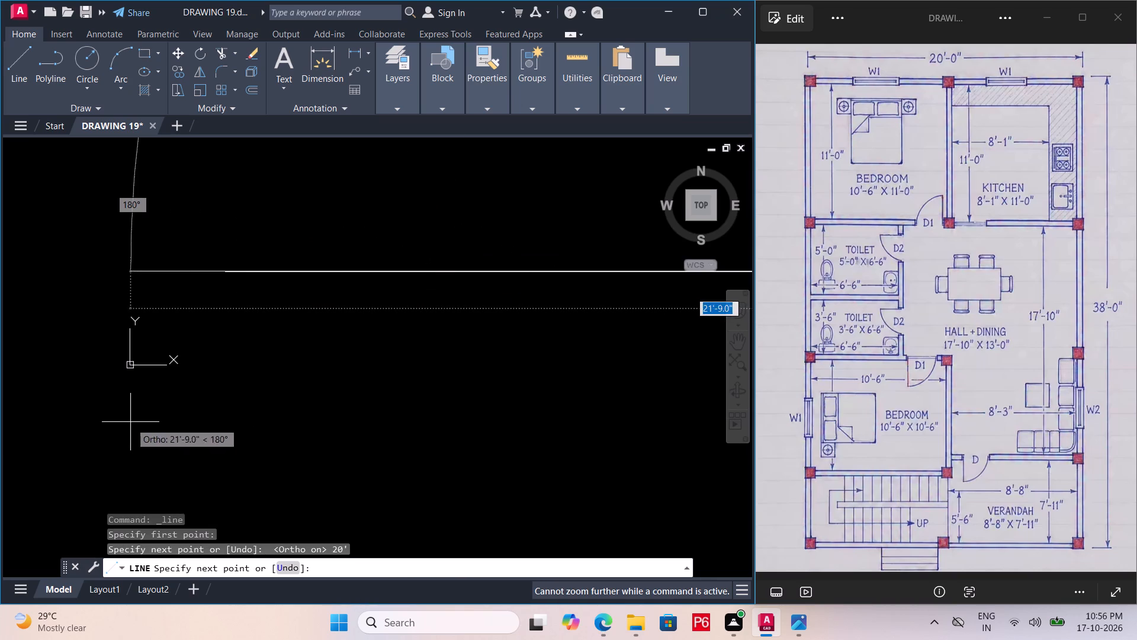
scroll(94, 376, down, 5)
key(space)
Move the 20' line diagonally up and to the right, away from the origin, with Ortho off.
scroll(90, 373, down, 5)
middle_drag(202, 367, 277, 341)
scroll(277, 341, up, 2)
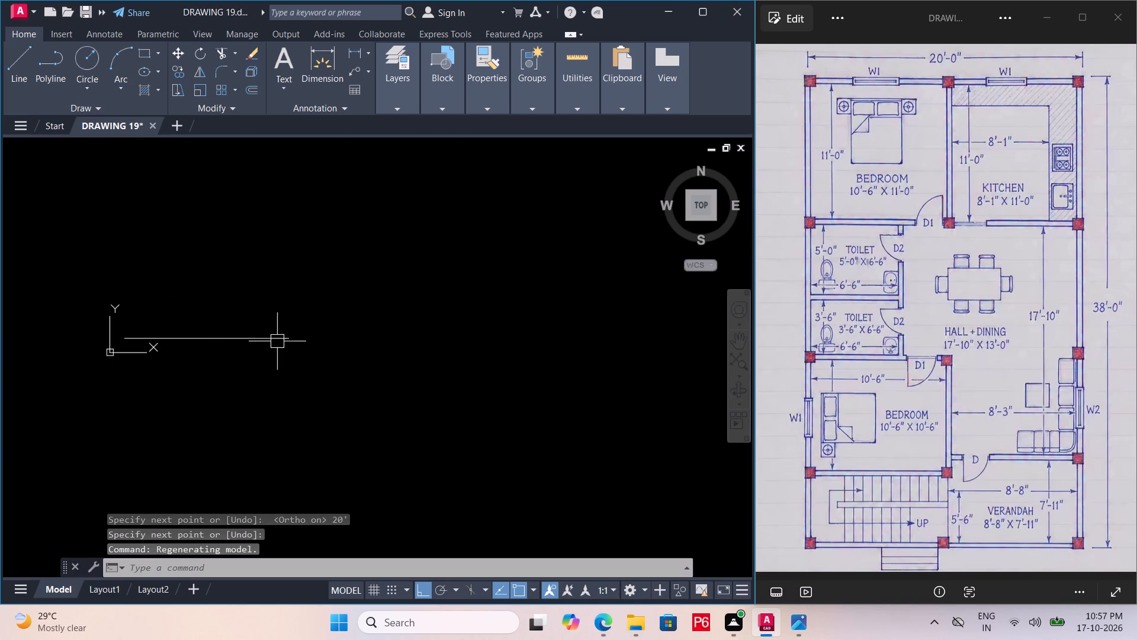
scroll(277, 341, up, 1)
click(285, 332)
key(m)
click(306, 338)
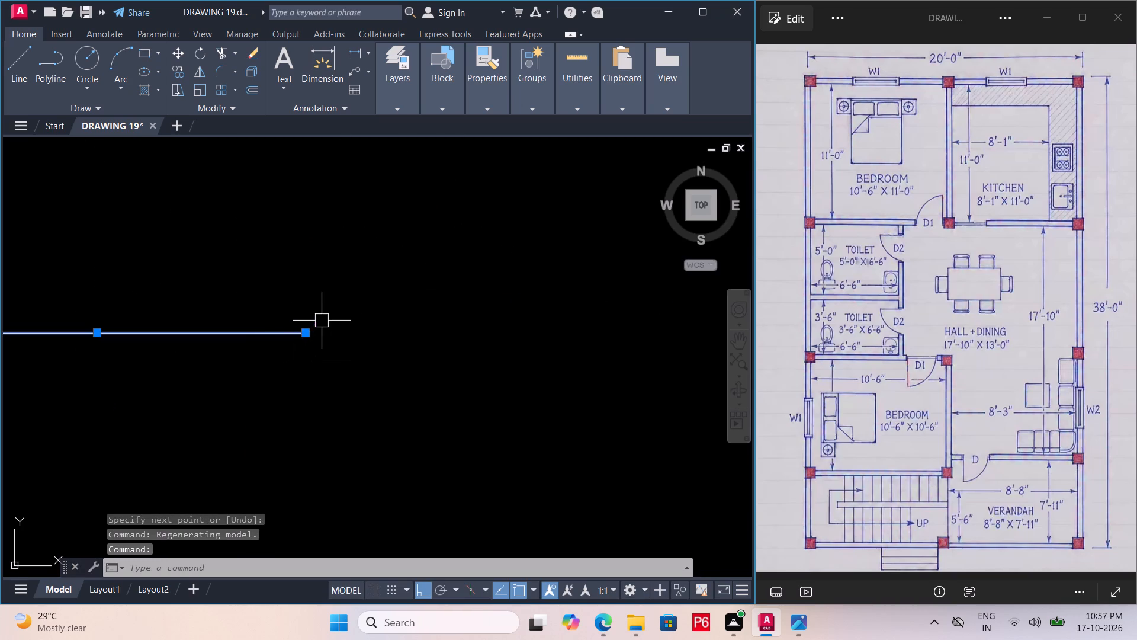
key(m)
key(space)
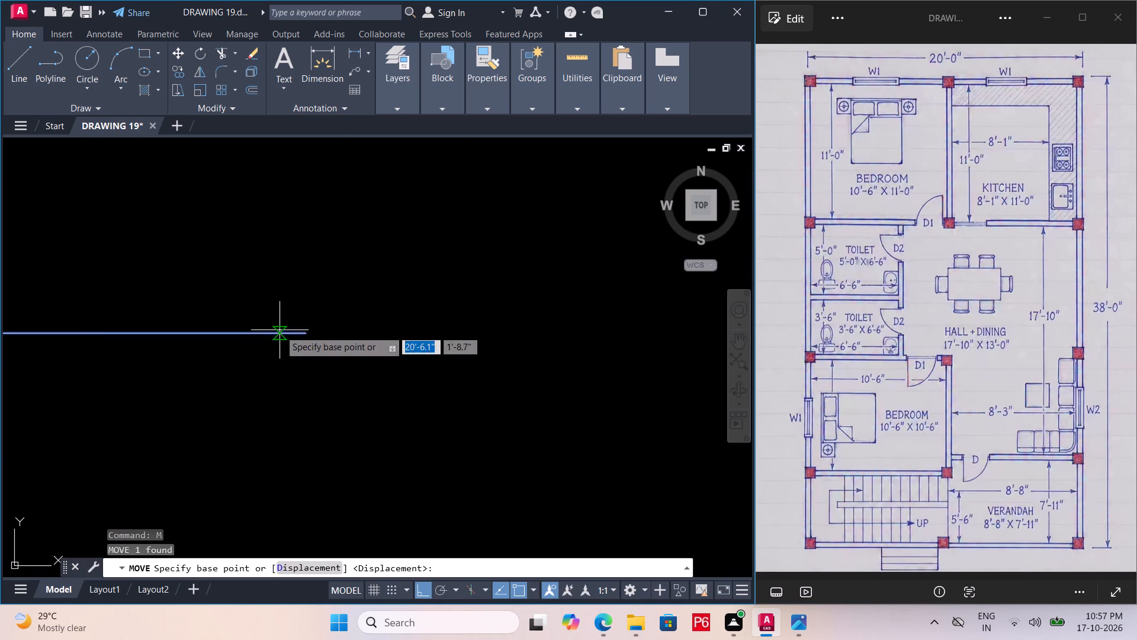
click(280, 330)
scroll(431, 303, down, 5)
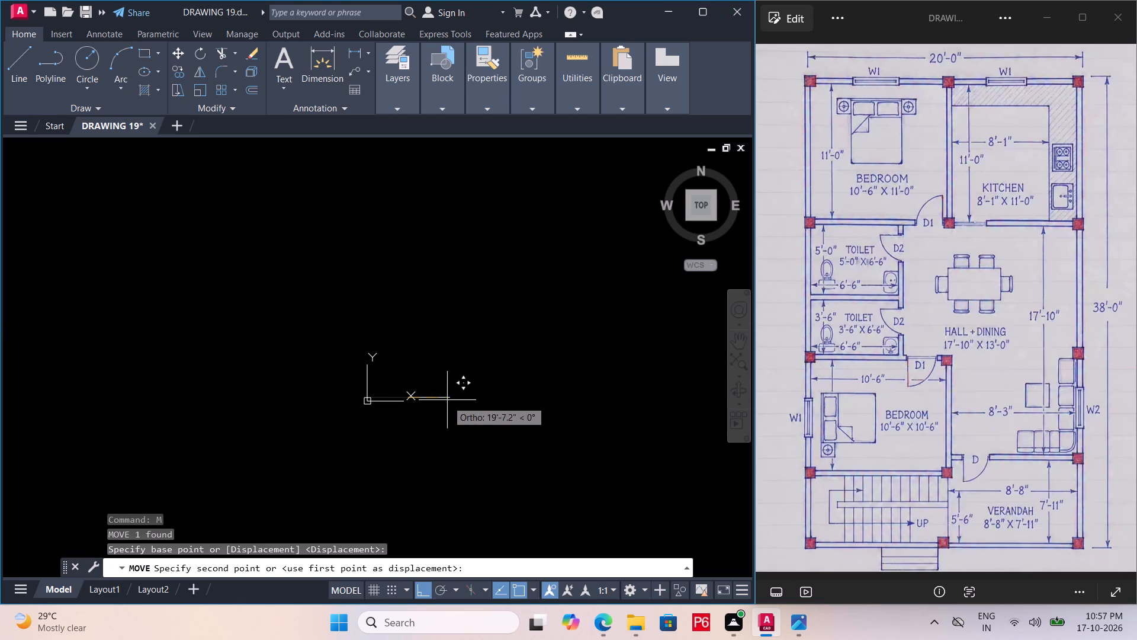
key(F8)
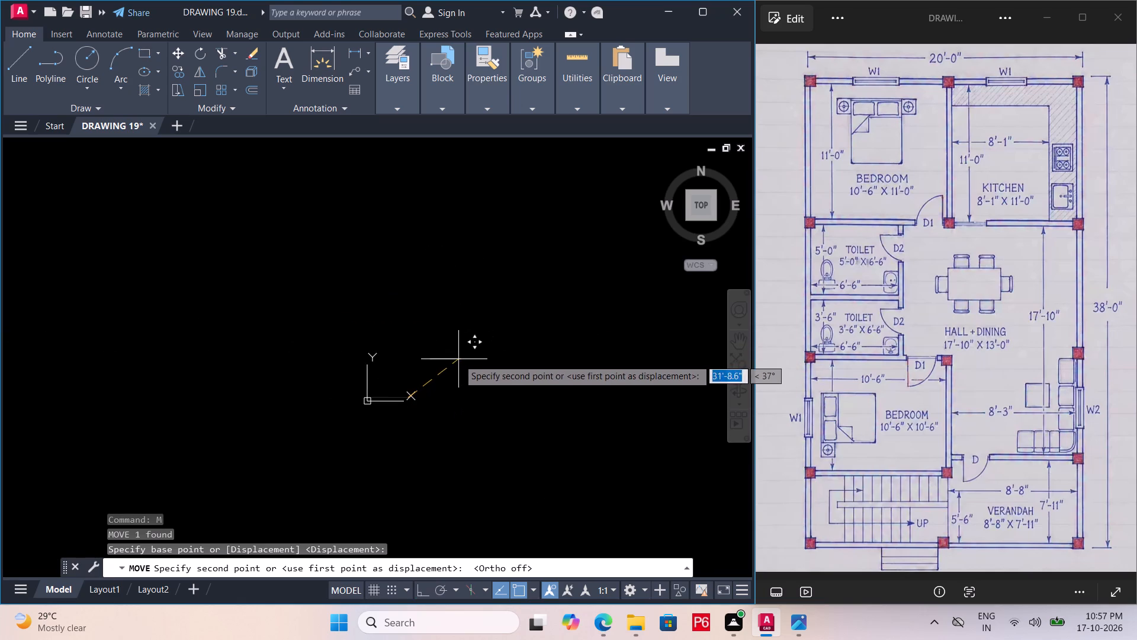
click(465, 356)
key(Escape)
scroll(473, 350, up, 4)
Save the drawing.
key(ctrl+s)
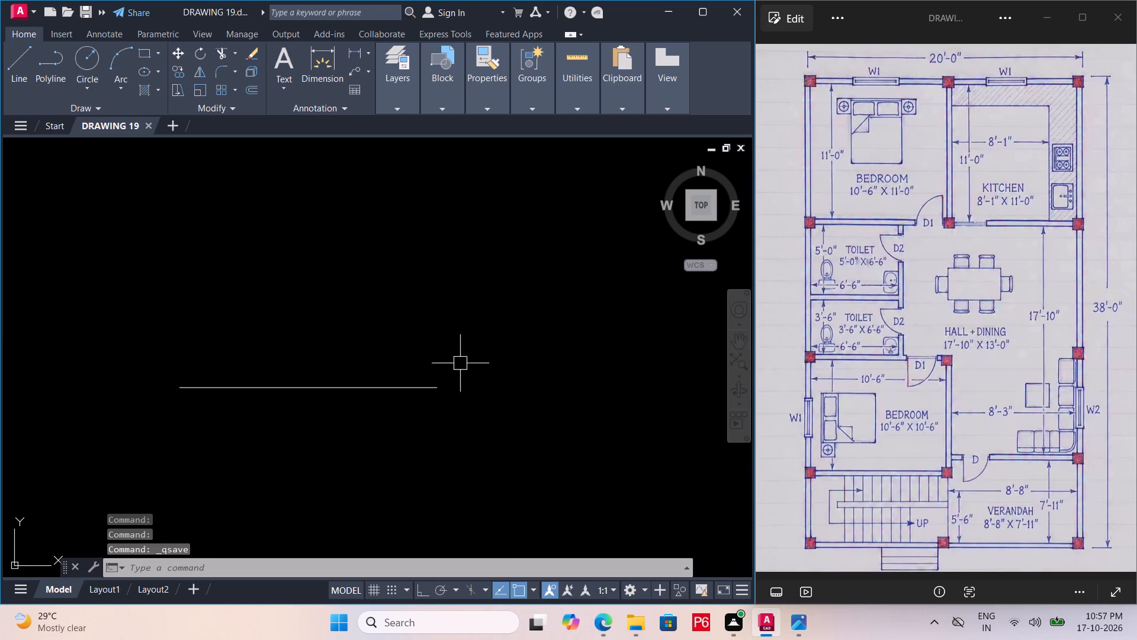
key(ctrl+s)
Draw a 38' vertical line upward from the right end of the 20' line with Ortho on.
key(k)
key(l)
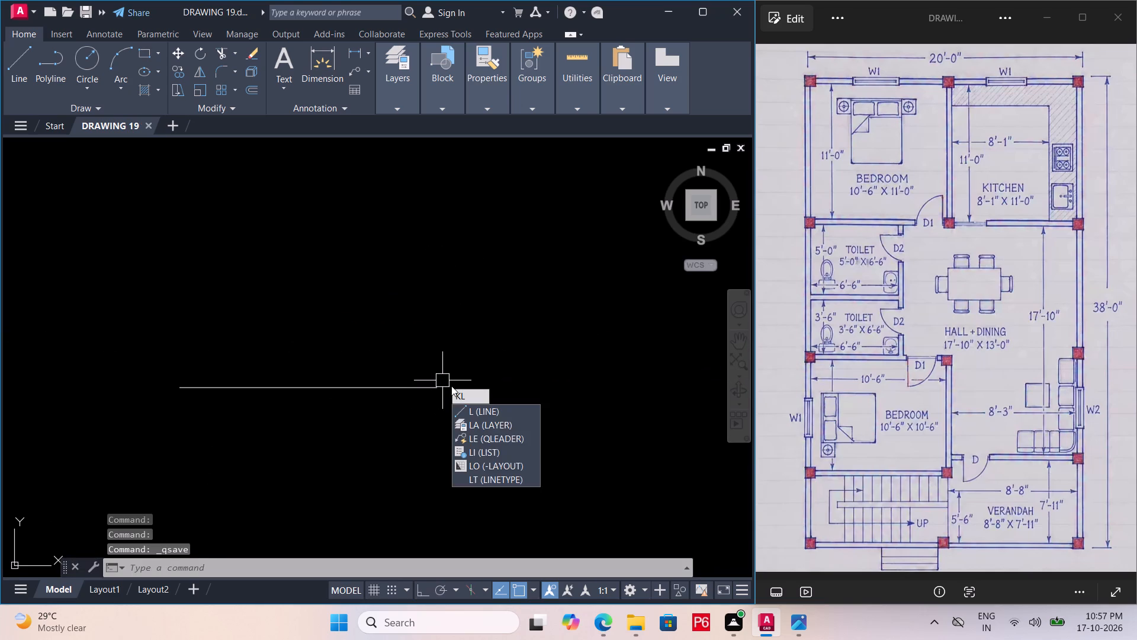
key(Escape)
key(l)
key(space)
click(437, 388)
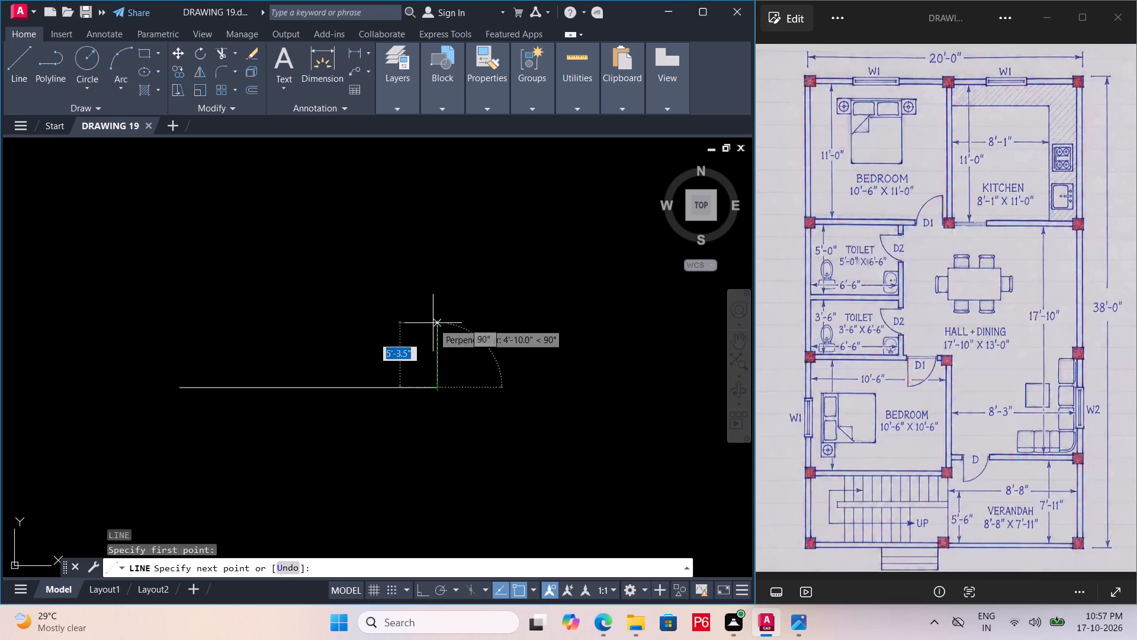
scroll(428, 350, down, 4)
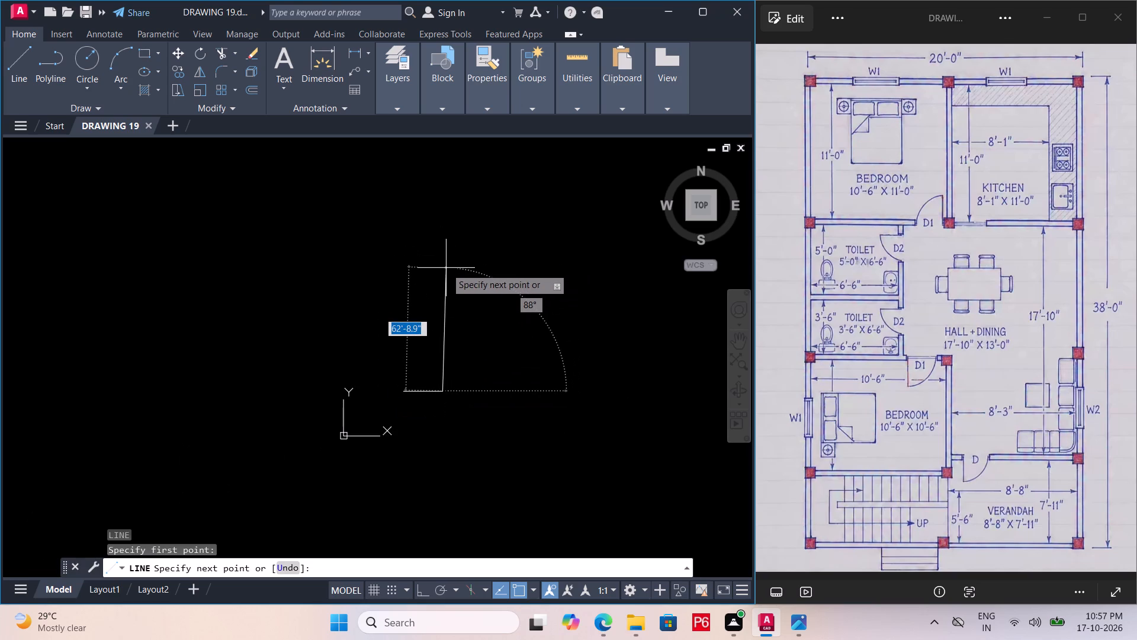
key(F8)
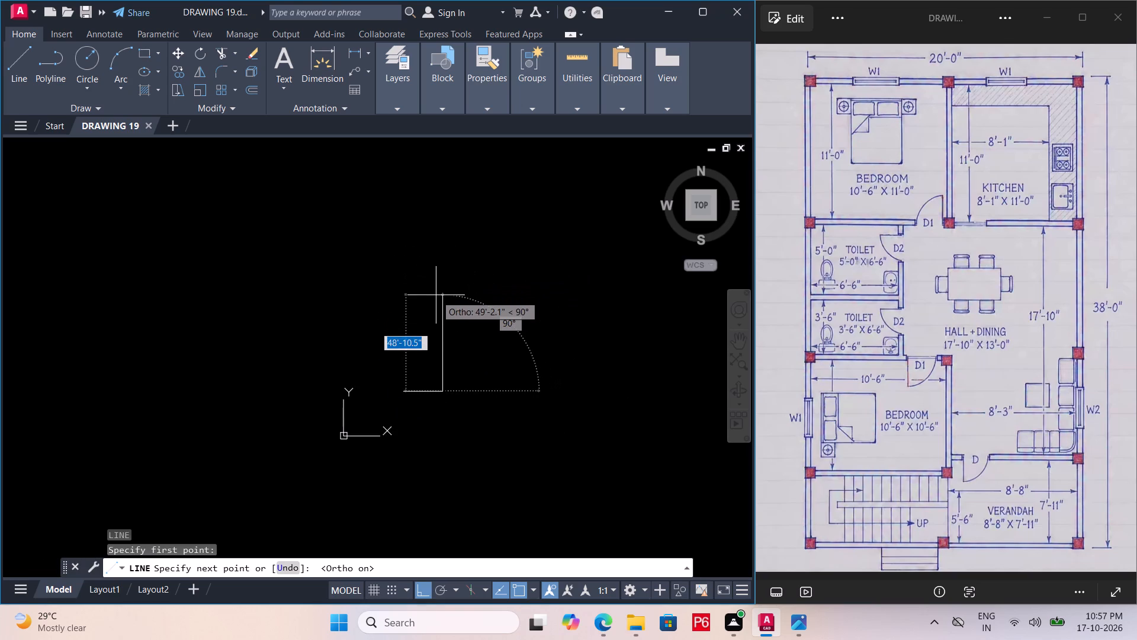
text(38')
key(Return)
key(space)
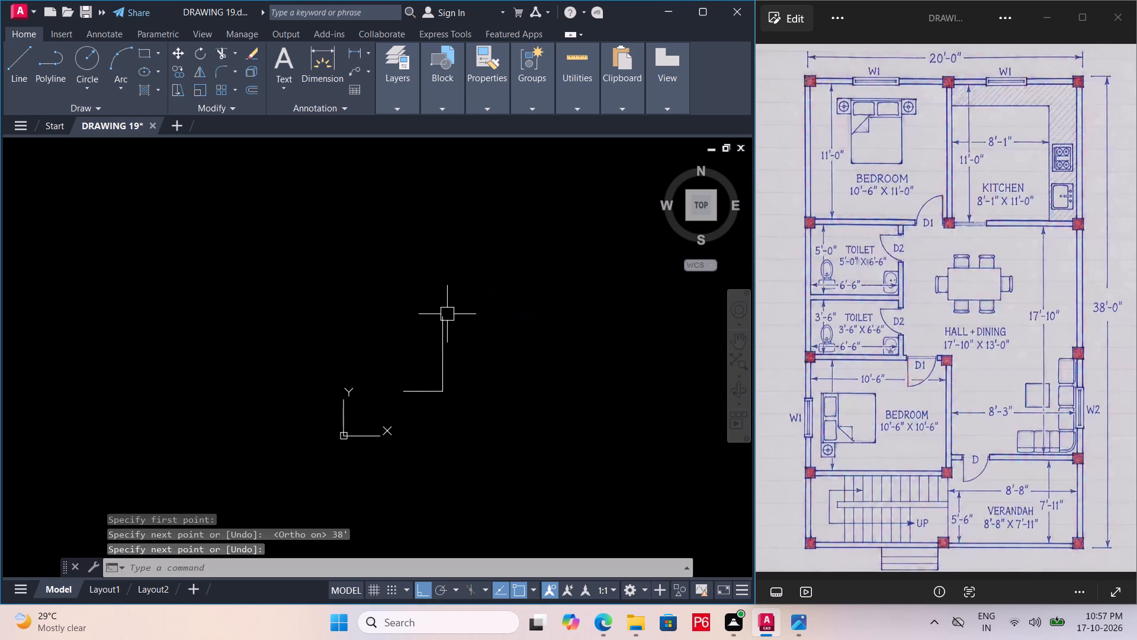
Draw a 20' line leftward from the top of the 38' line and continue it down to the bottom line's left end, closing the outline.
key(l)
key(space)
click(445, 320)
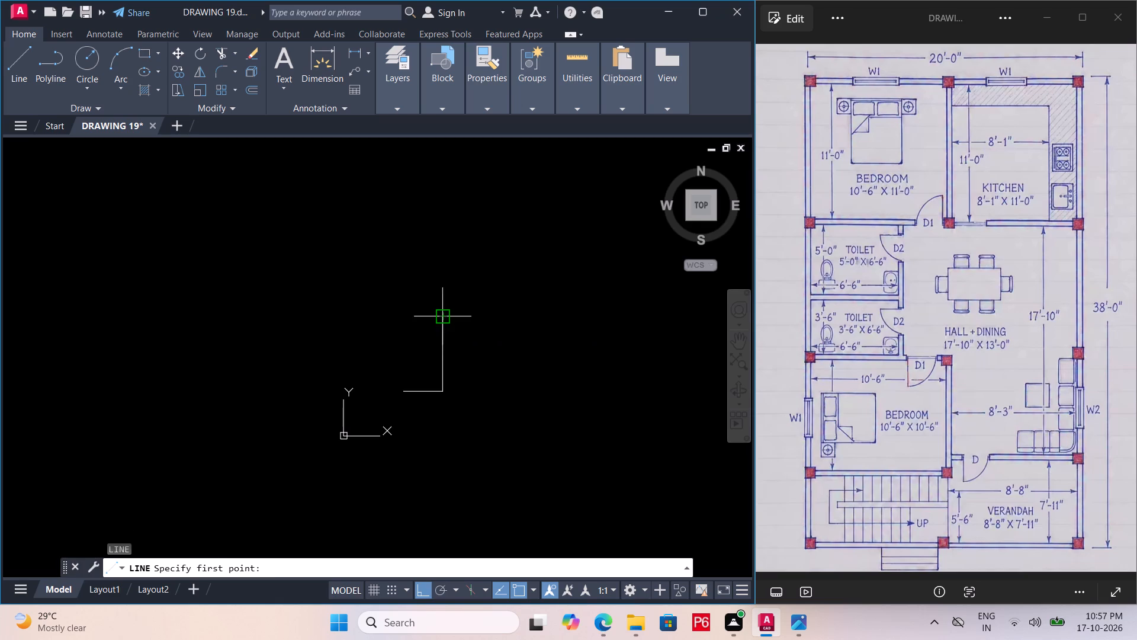
text(20')
key(Return)
scroll(403, 360, up, 4)
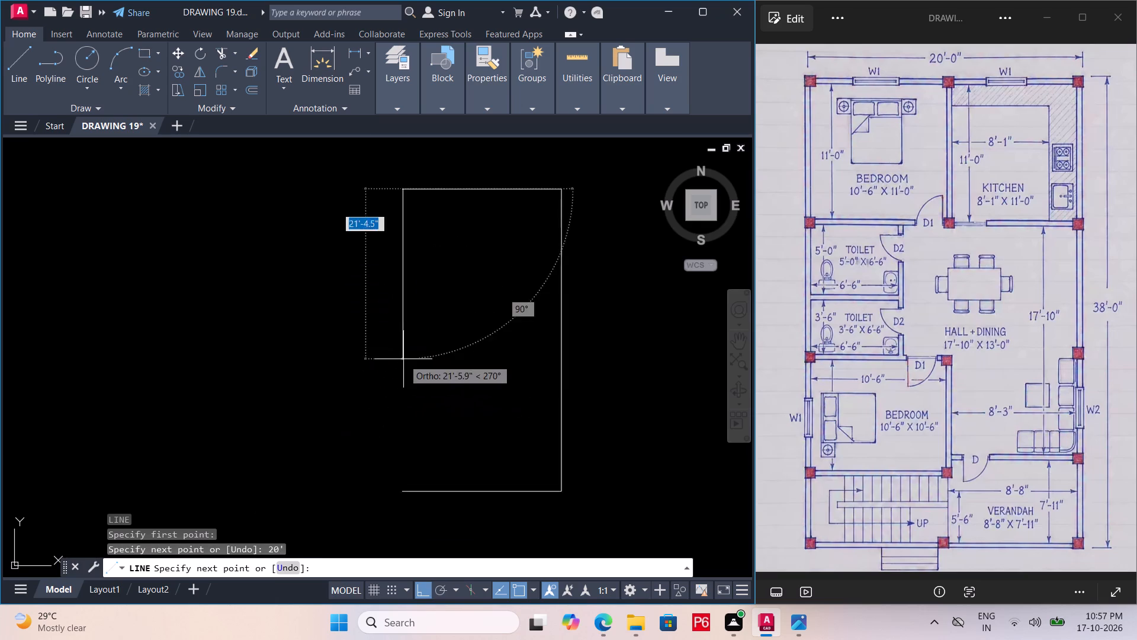
scroll(377, 382, down, 5)
scroll(384, 404, up, 5)
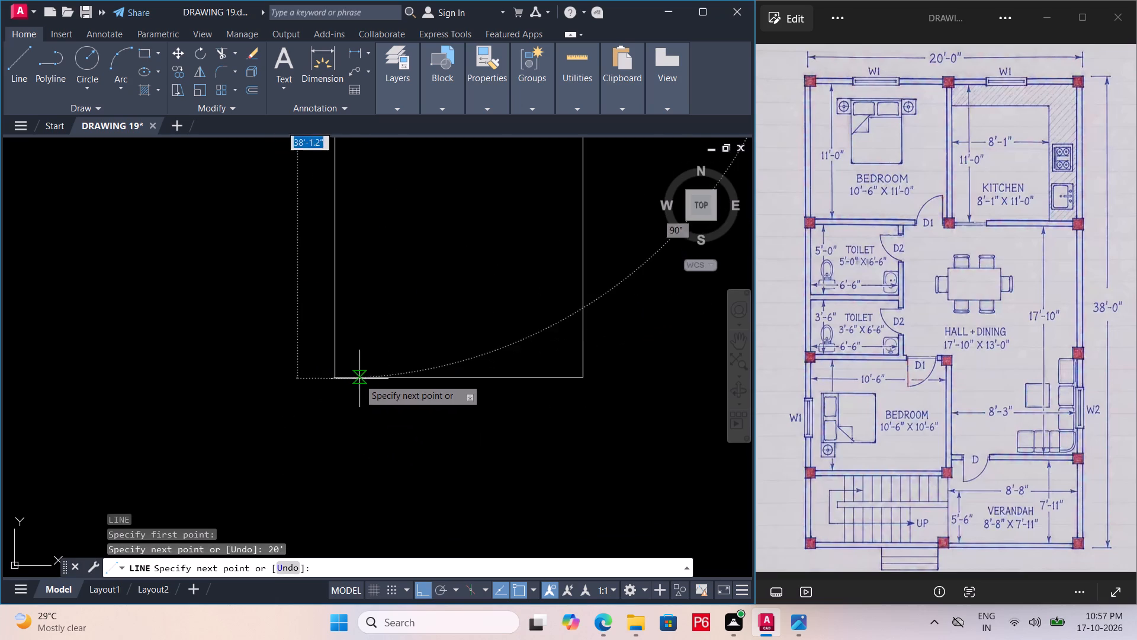
click(339, 376)
Save the drawing.
key(ctrl+s)
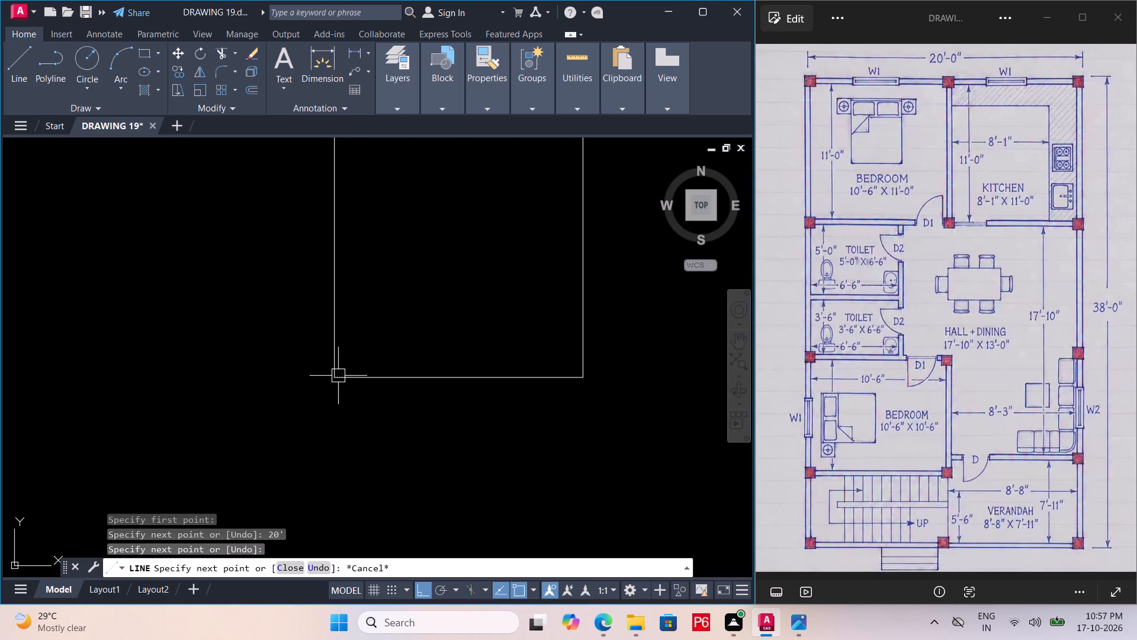
key(ctrl+s)
key(ctrl+s)
key(ctrl+s)
key(ctrl+s)
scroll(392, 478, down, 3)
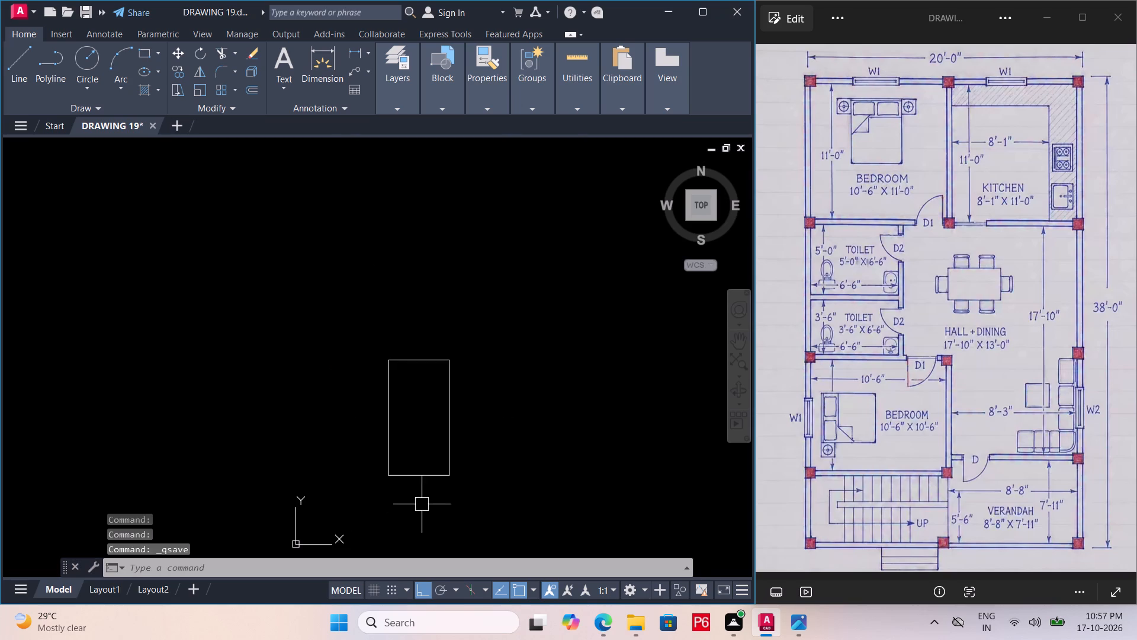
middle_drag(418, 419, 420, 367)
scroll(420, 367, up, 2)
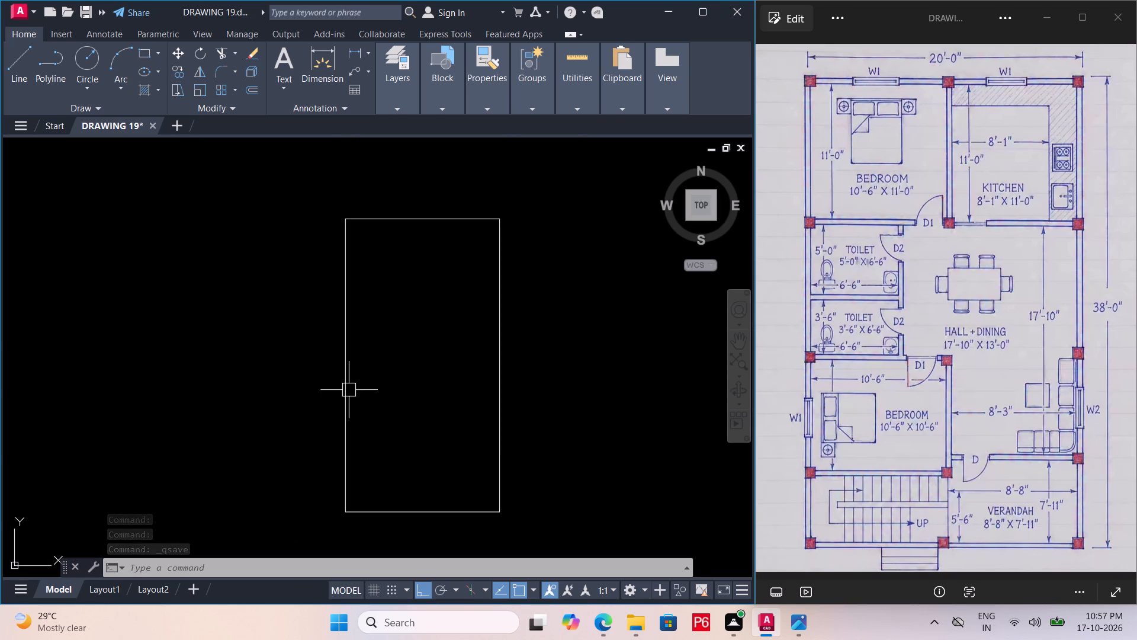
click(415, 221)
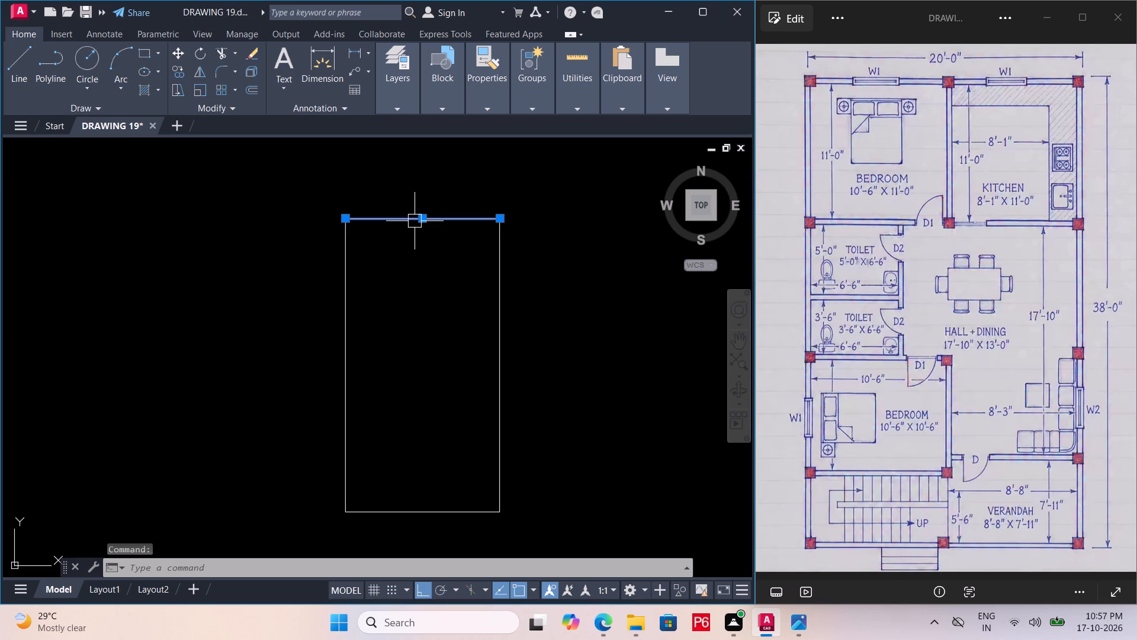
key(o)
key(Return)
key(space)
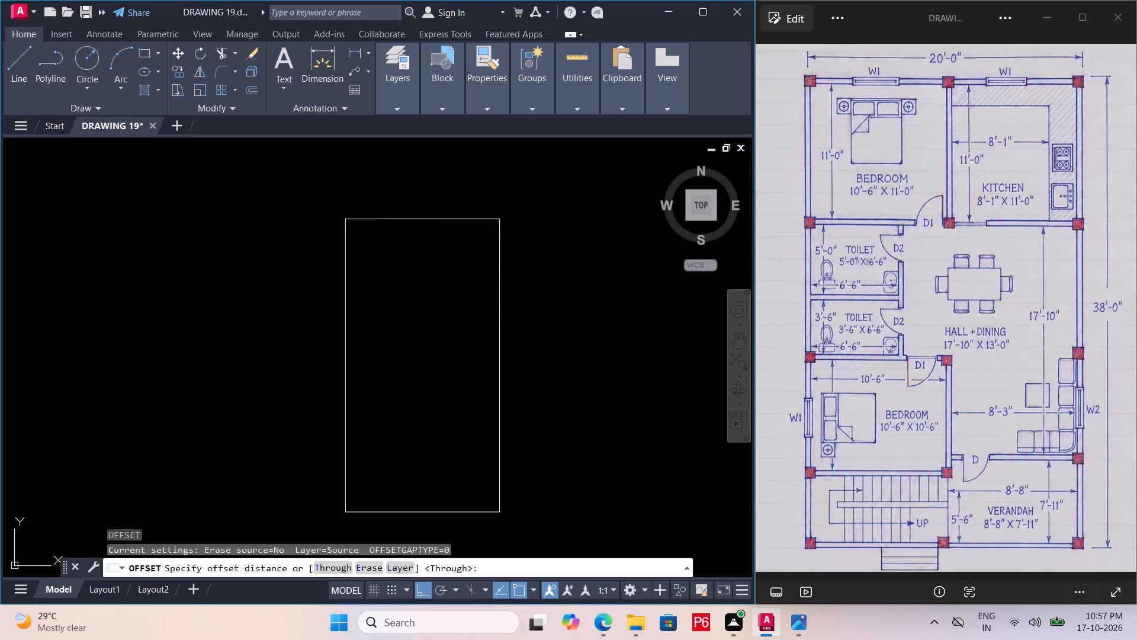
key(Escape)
Offset the outline's top, left, right and bottom lines 6" inward to form the outer walls.
double_click(453, 221)
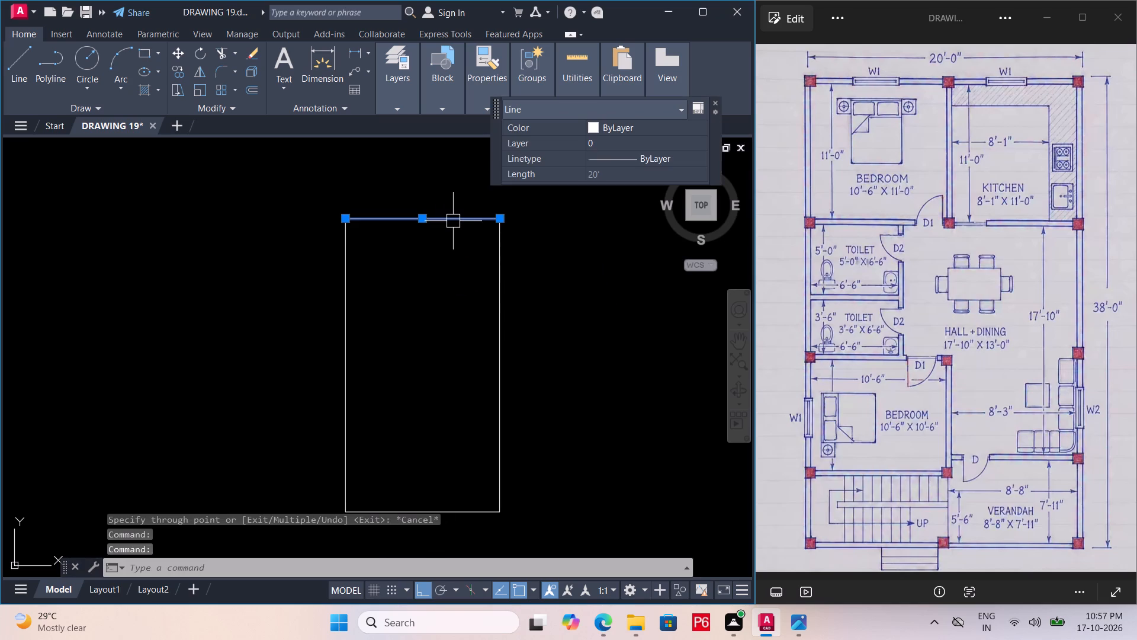
key(o)
key(Return)
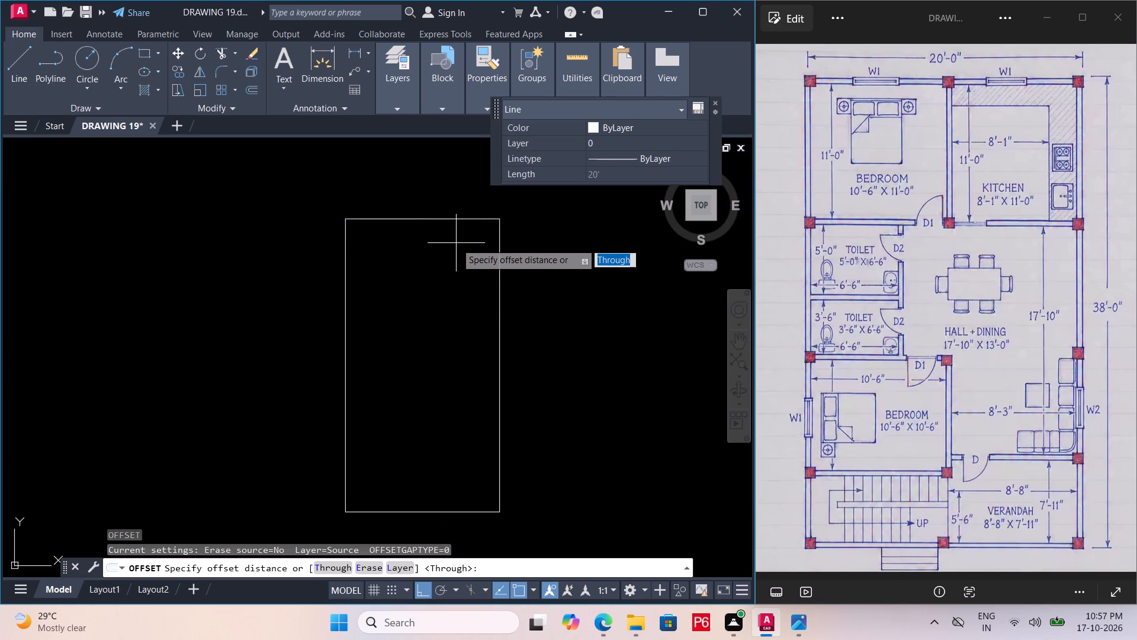
text(6")
key(Return)
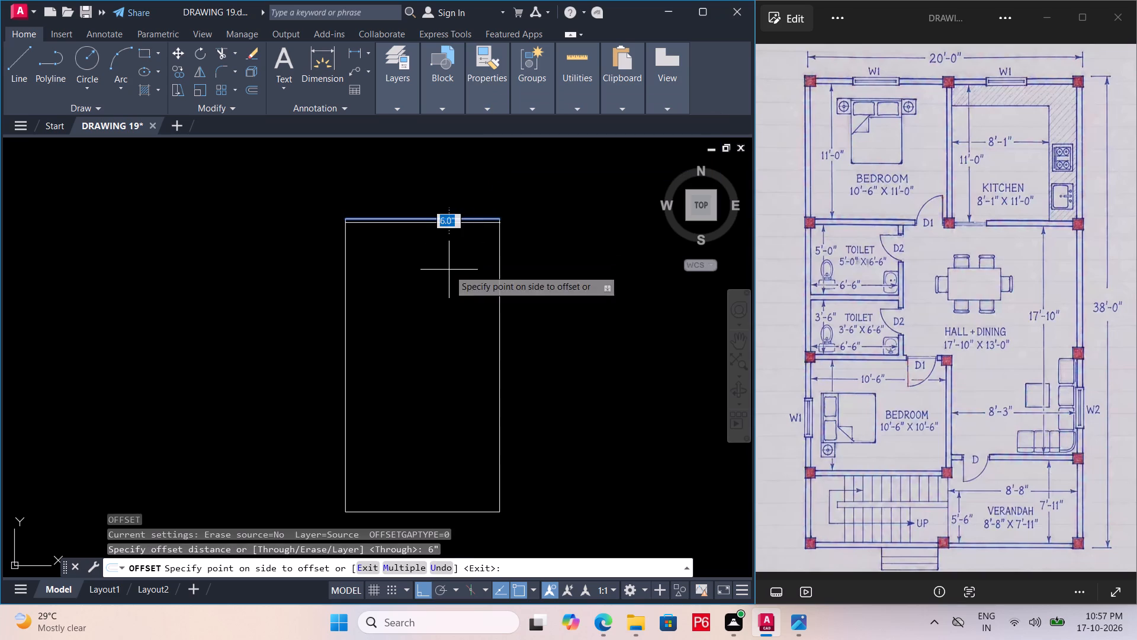
click(449, 270)
click(343, 360)
drag(380, 361, 390, 361)
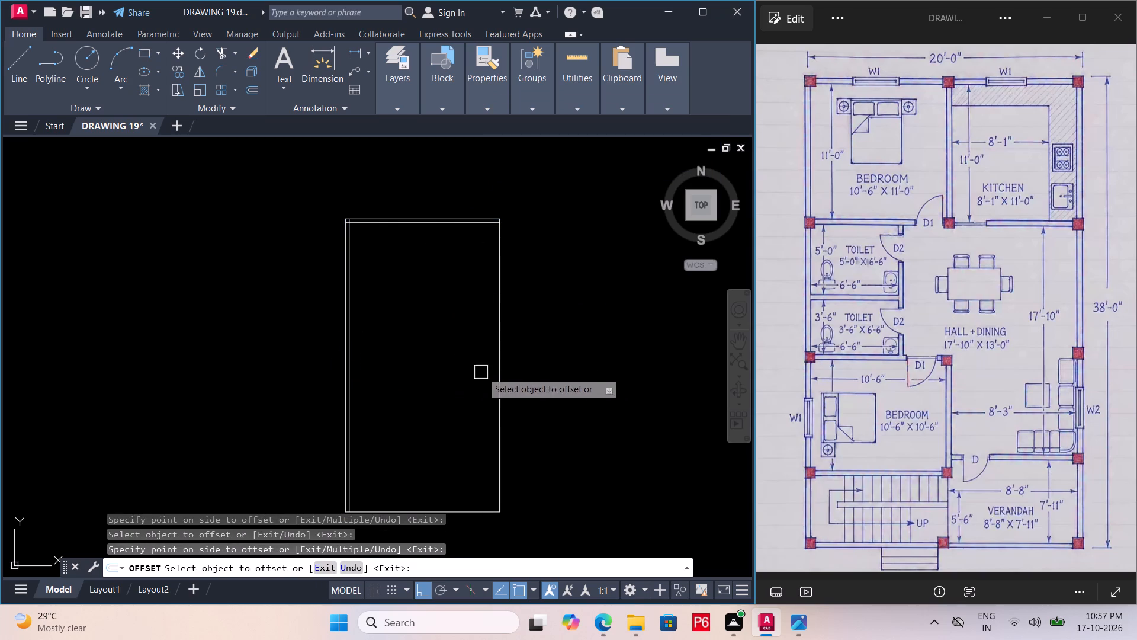
click(499, 372)
click(454, 381)
scroll(350, 255, down, 1)
scroll(434, 445, up, 3)
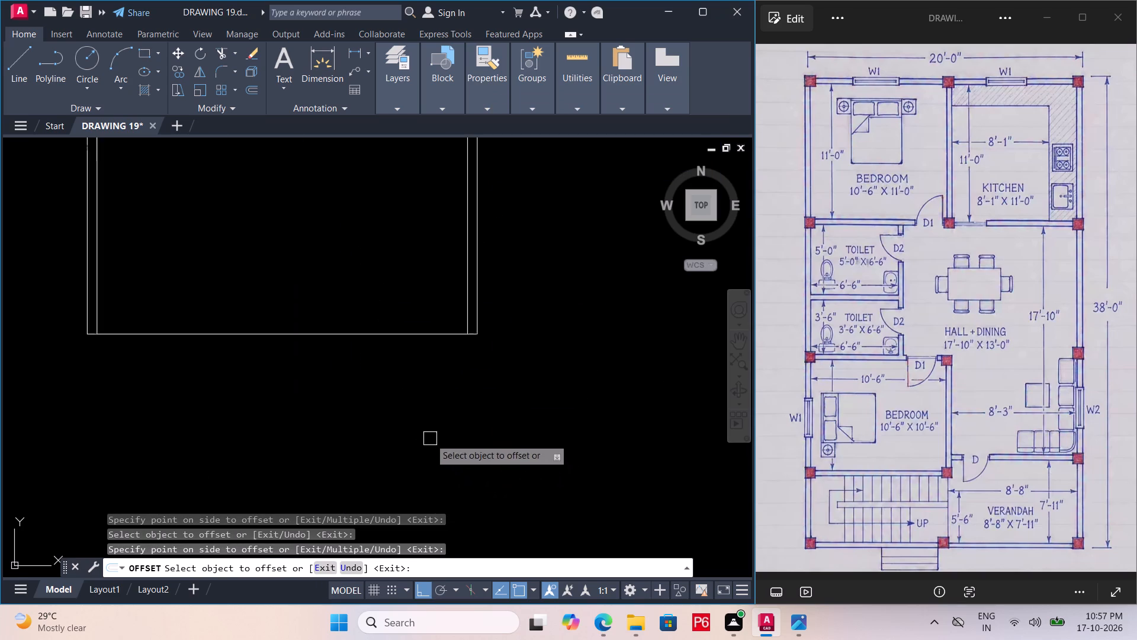
scroll(430, 439, up, 1)
drag(404, 275, 409, 267)
click(421, 209)
scroll(541, 405, down, 3)
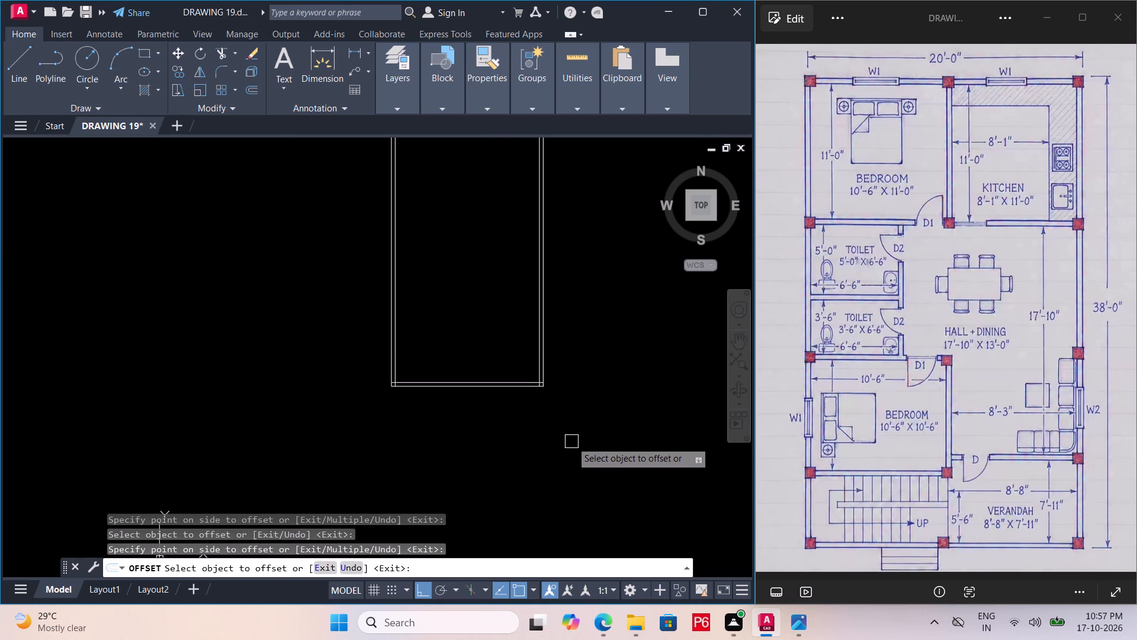
Save the drawing.
key(ctrl+s)
key(ctrl+s)
Offset the left wall's inner line 10'6" to the right to set the bedroom width.
scroll(511, 417, down, 3)
scroll(486, 329, up, 4)
middle_drag(532, 440, 449, 312)
scroll(429, 306, up, 1)
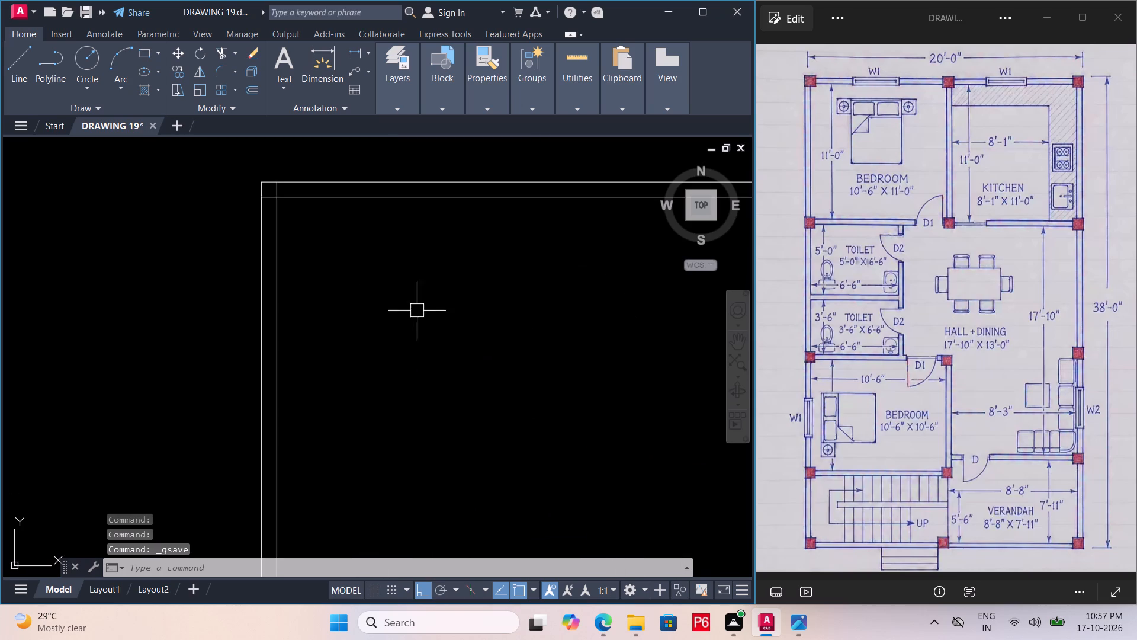
scroll(415, 312, up, 1)
click(275, 360)
key(o)
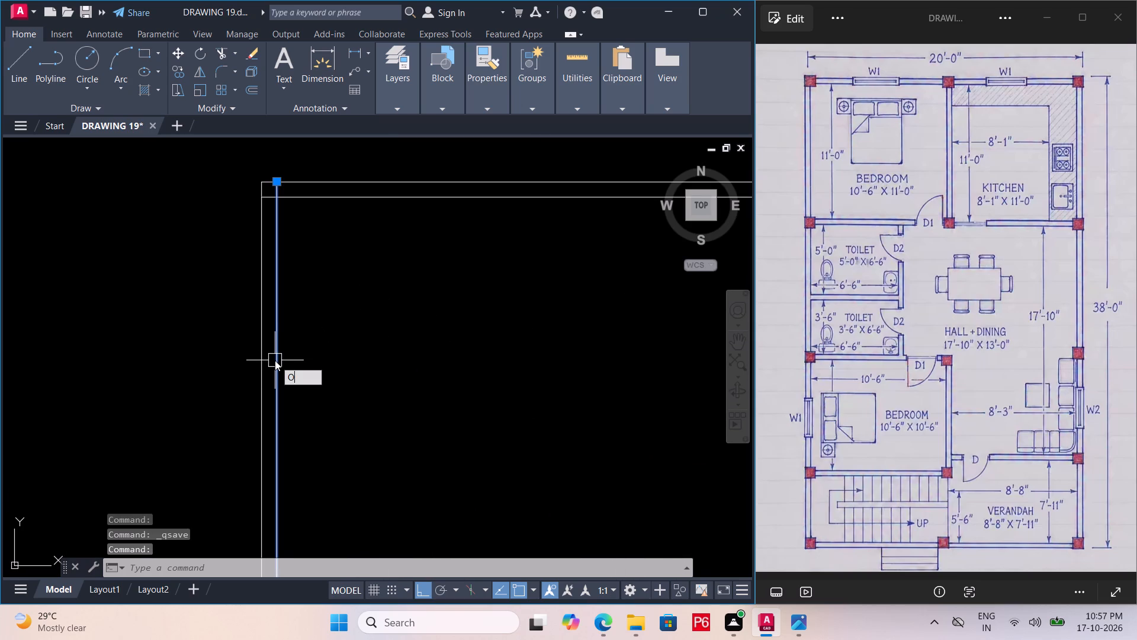
key(Return)
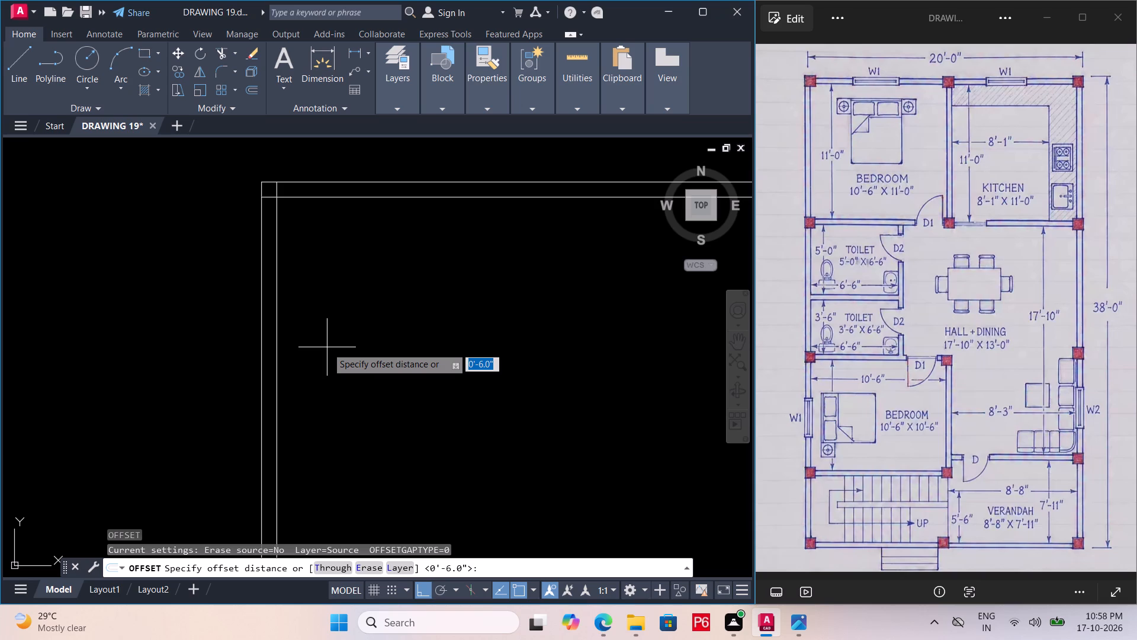
text(10'6")
key(Return)
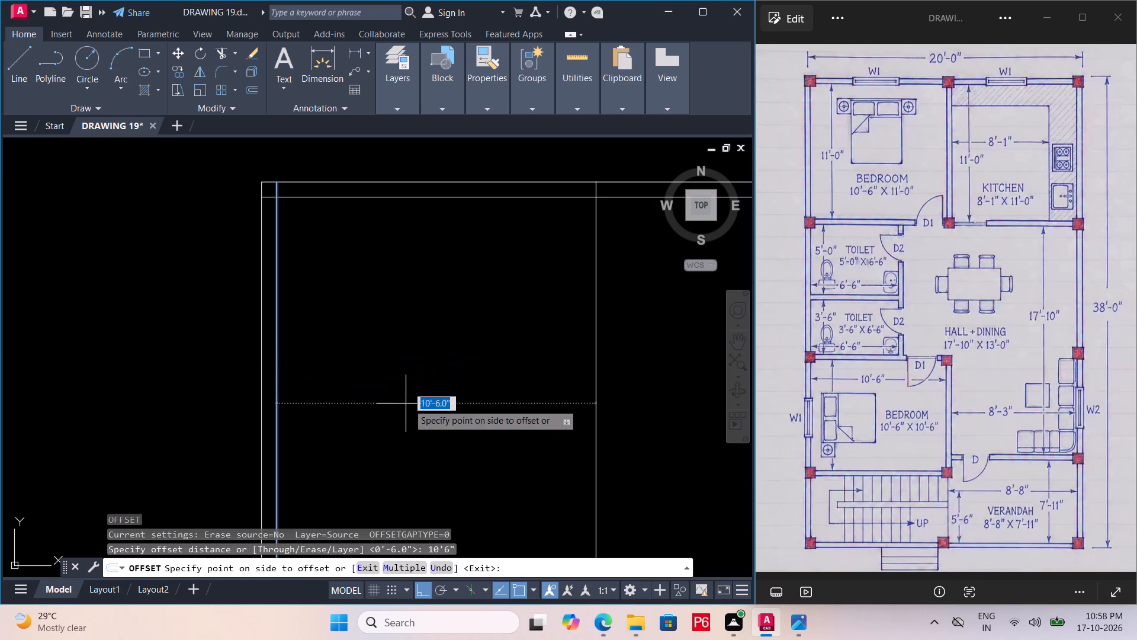
click(427, 385)
scroll(393, 307, down, 2)
key(space)
Offset the new vertical partition line 6" to the right to give the wall its thickness.
scroll(492, 325, up, 1)
click(462, 352)
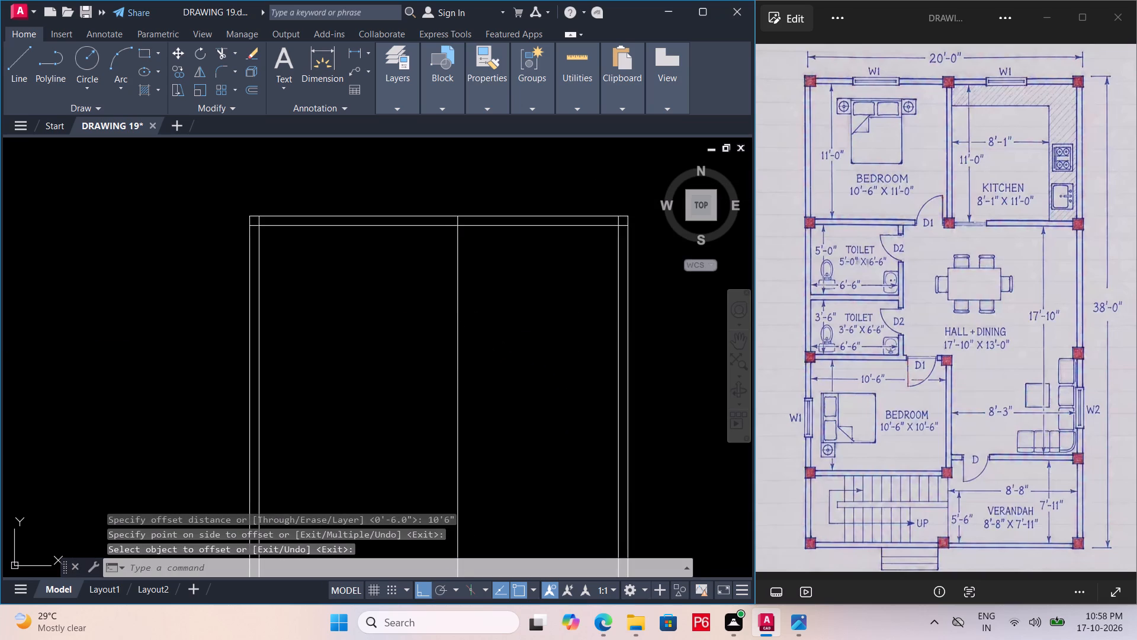
key(o)
key(Return)
text(6")
key(Return)
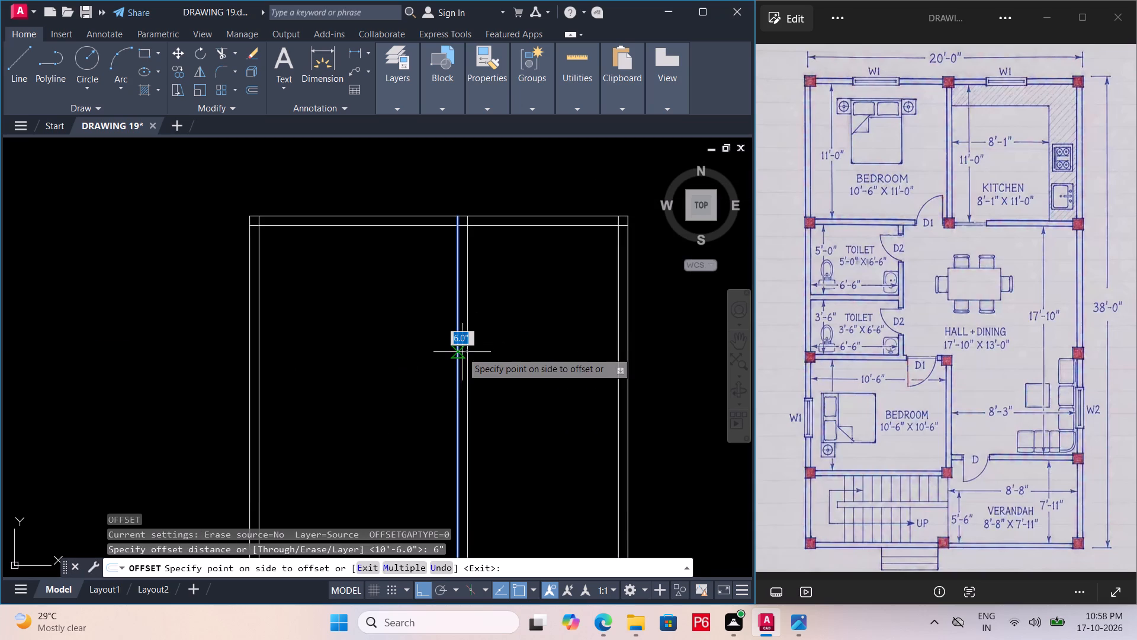
click(502, 347)
Save the drawing.
key(ctrl+s)
key(ctrl+s)
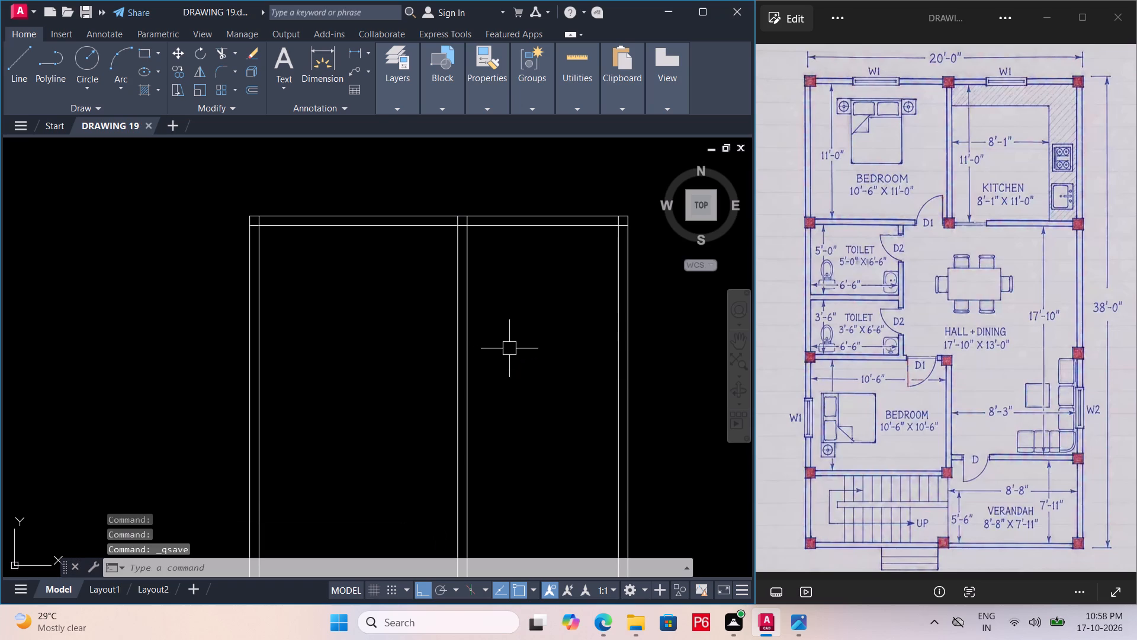
Modify the Standard dimension style's primary units to Engineering format with one decimal place of precision.
text(D)
key(space)
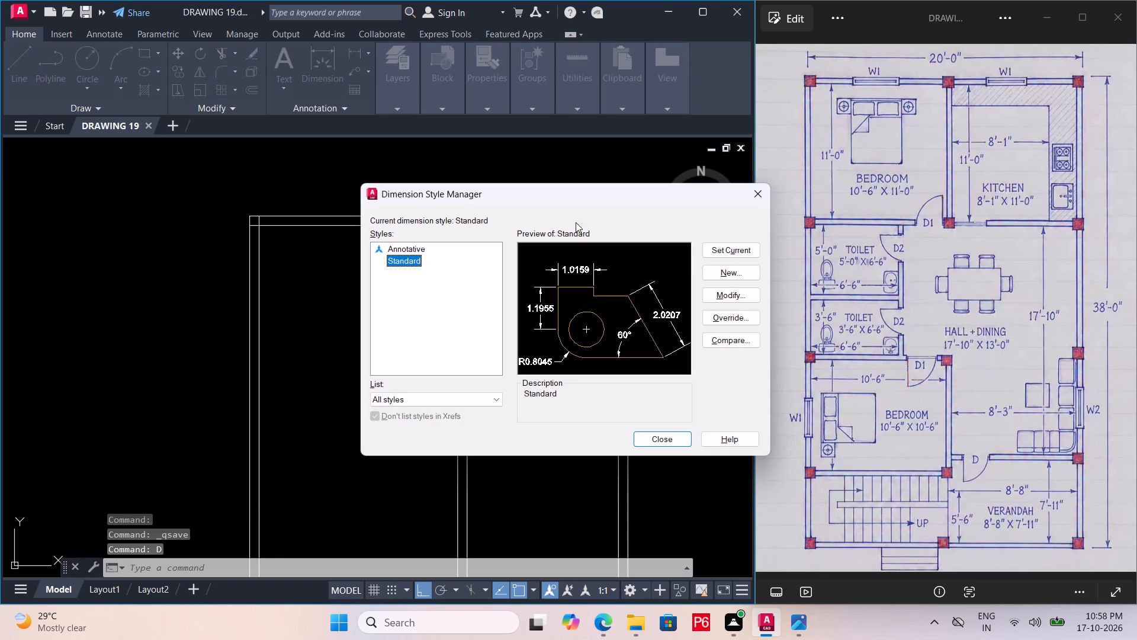
click(734, 303)
click(535, 169)
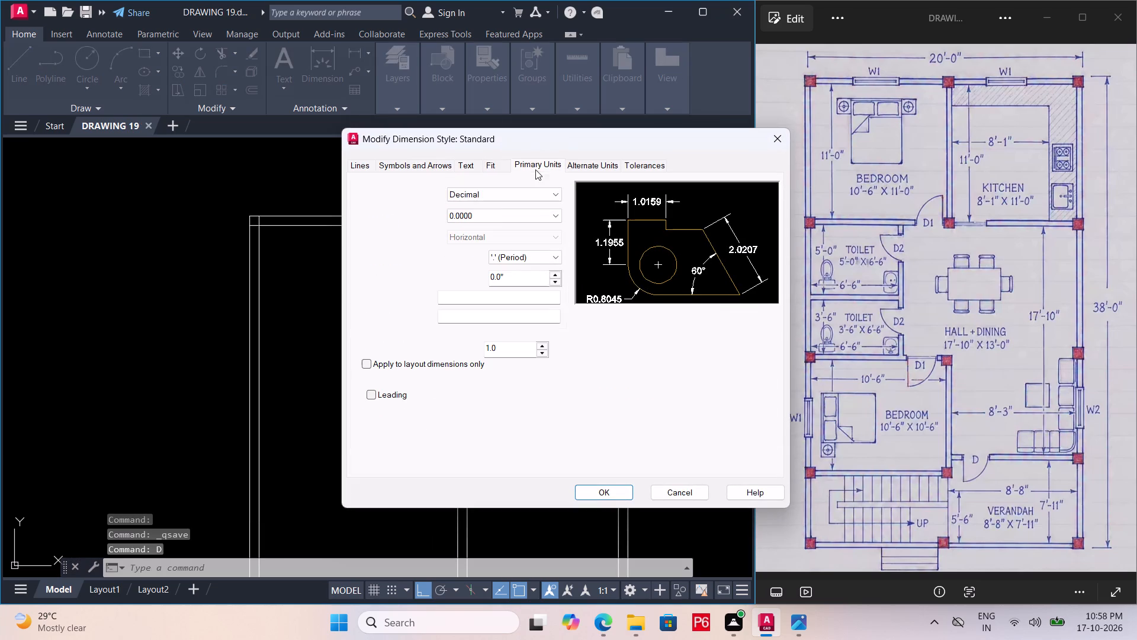
click(517, 201)
click(505, 198)
click(484, 226)
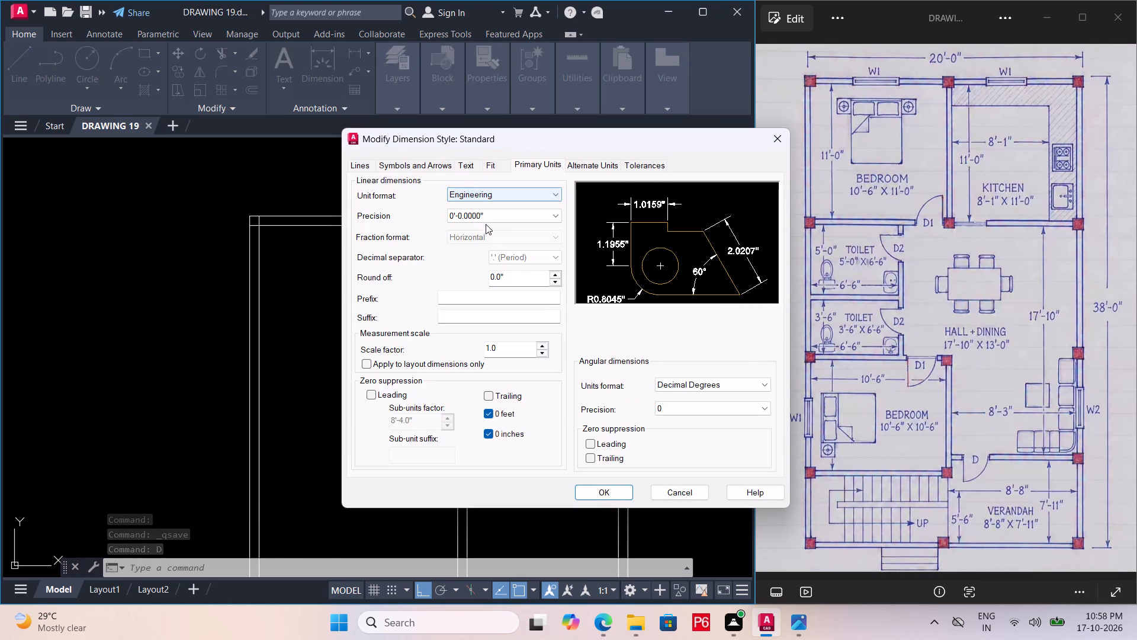
click(489, 216)
click(465, 237)
Set the Standard dimension style's arrow size and text height to 6", and make the style current.
click(435, 165)
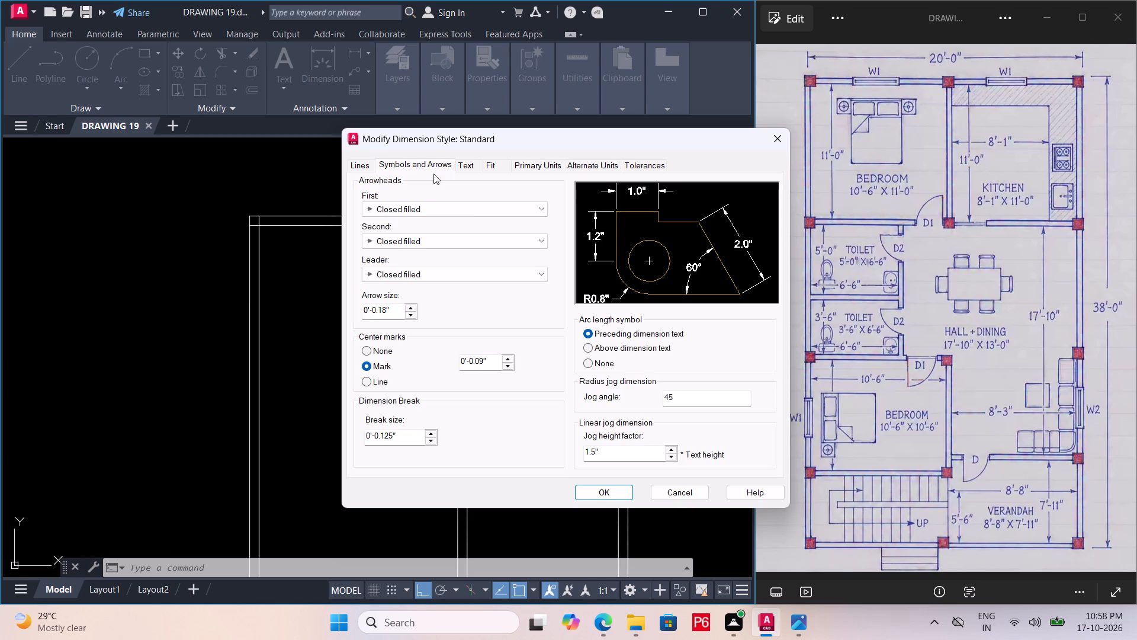
click(397, 313)
drag(397, 313, 355, 313)
text(6")
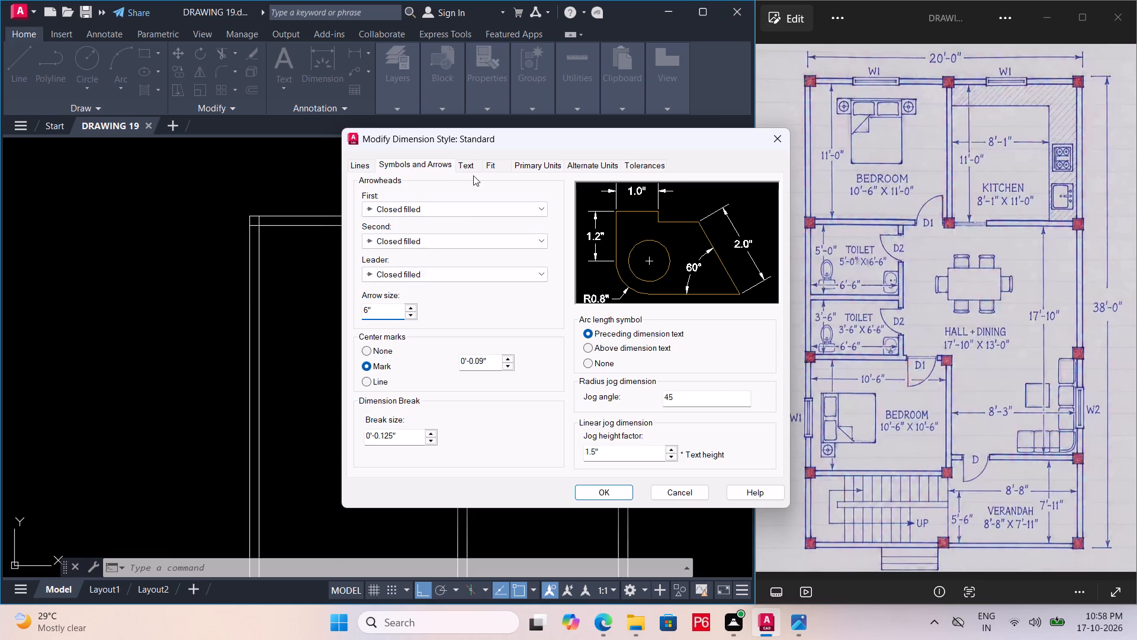
click(475, 167)
drag(544, 273, 487, 271)
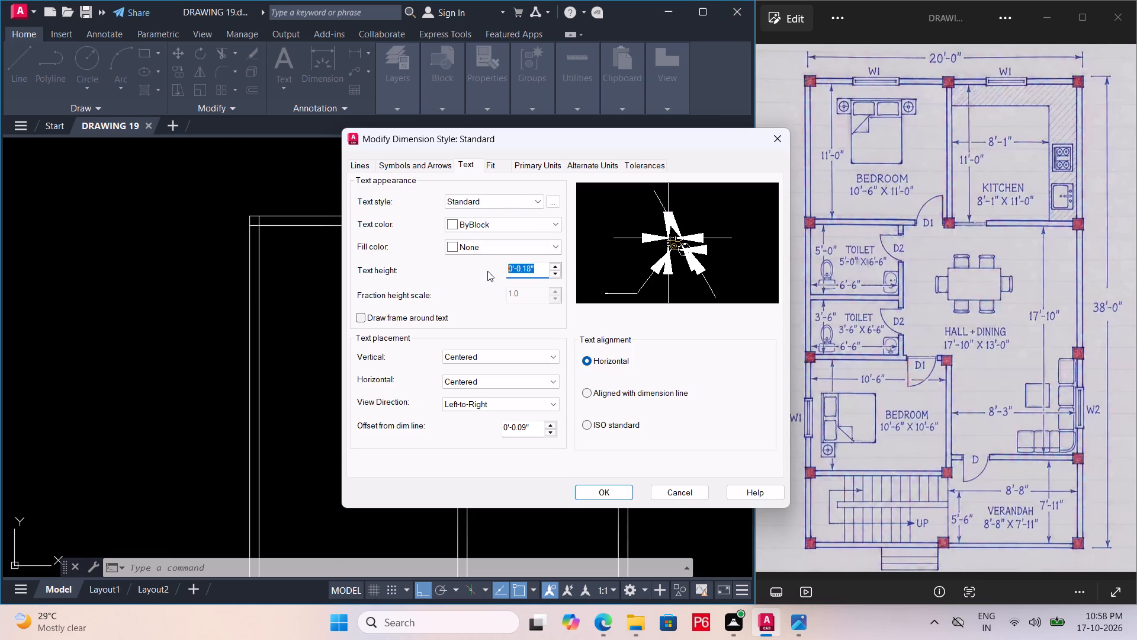
key(6)
key(shift+quotedbl)
click(594, 487)
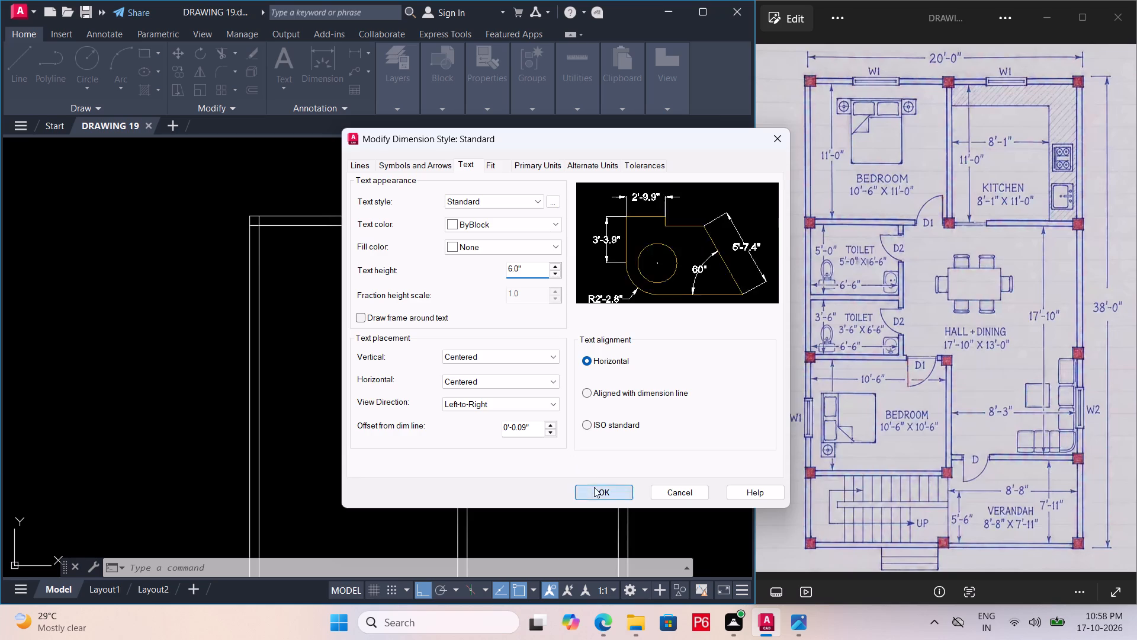
click(709, 254)
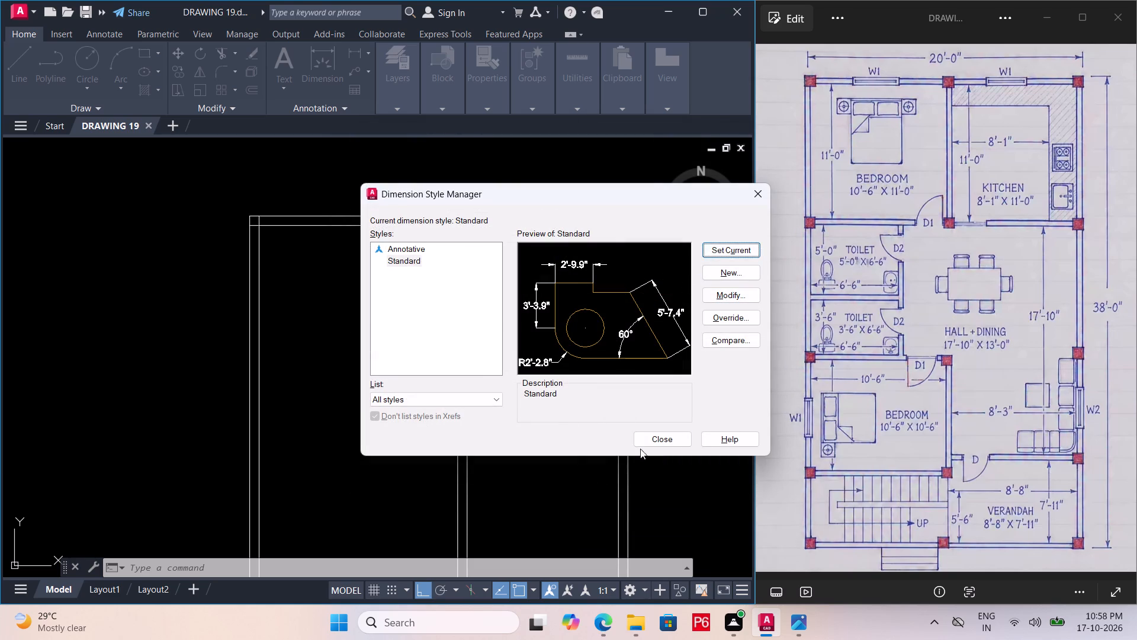
click(647, 443)
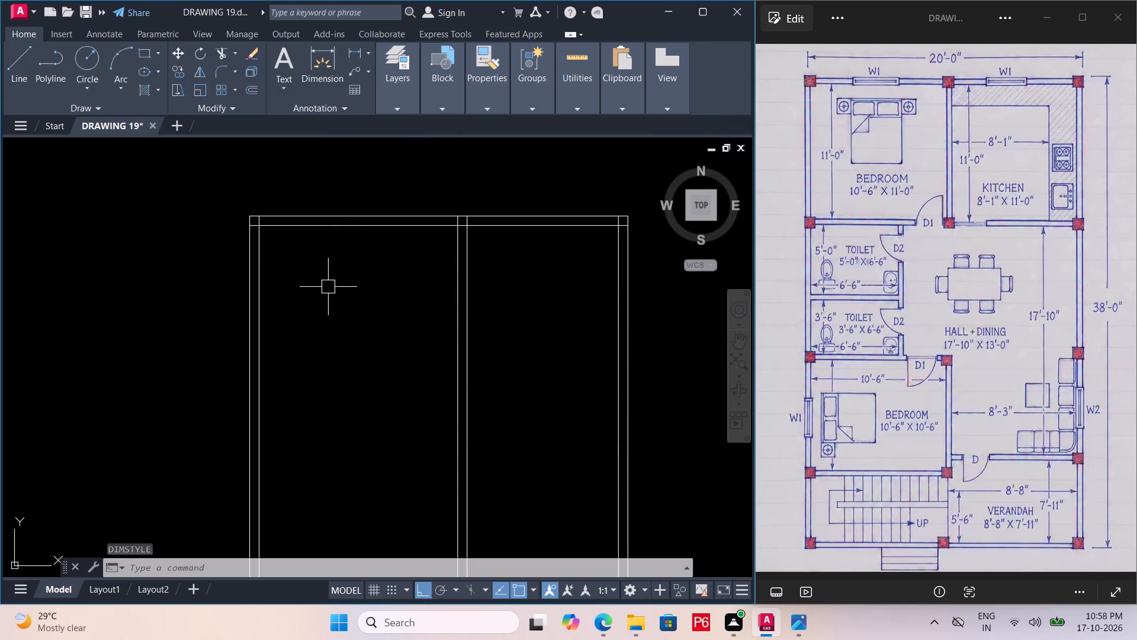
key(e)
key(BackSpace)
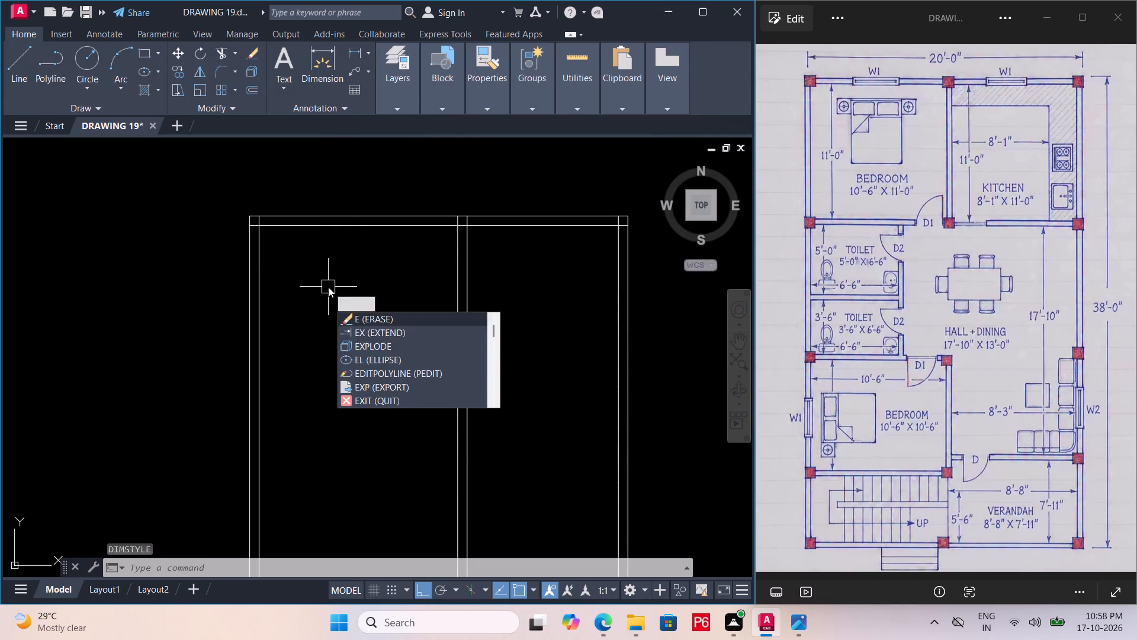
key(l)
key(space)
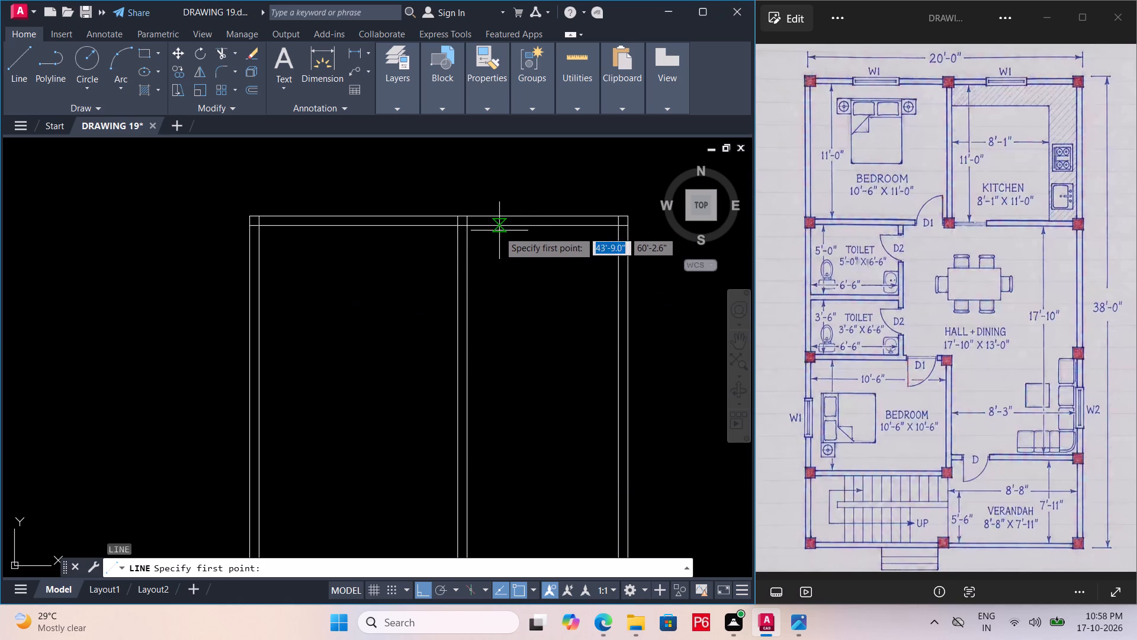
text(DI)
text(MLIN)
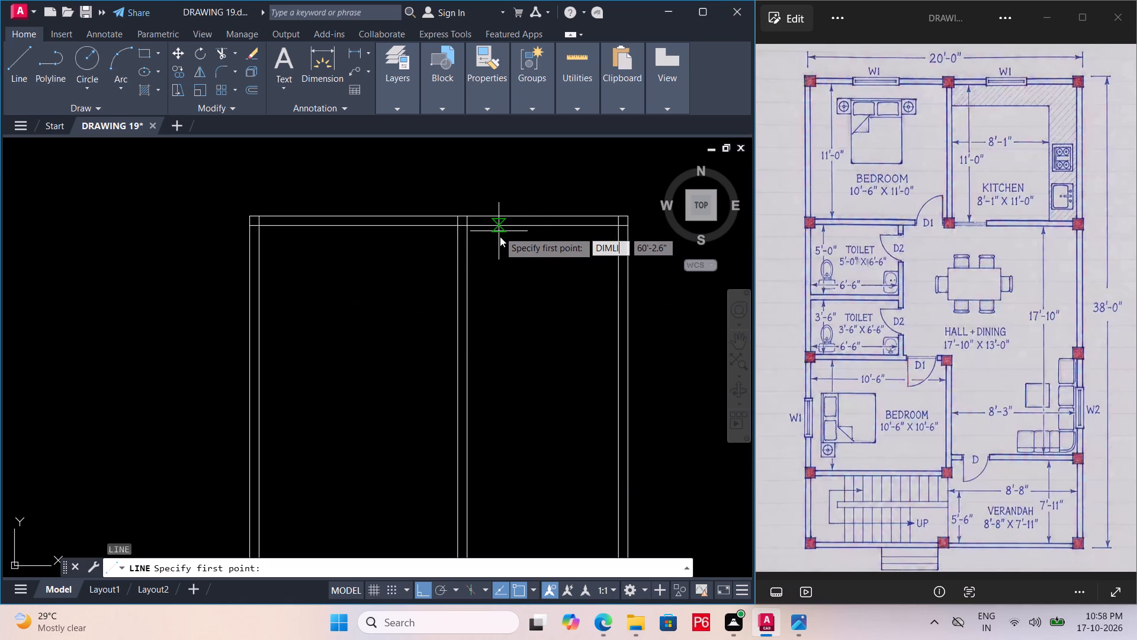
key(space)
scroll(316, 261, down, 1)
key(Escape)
Measure the clear kitchen width between the vertical partition and the right exterior wall with a linear dimension.
text(DIML)
text(IN)
key(space)
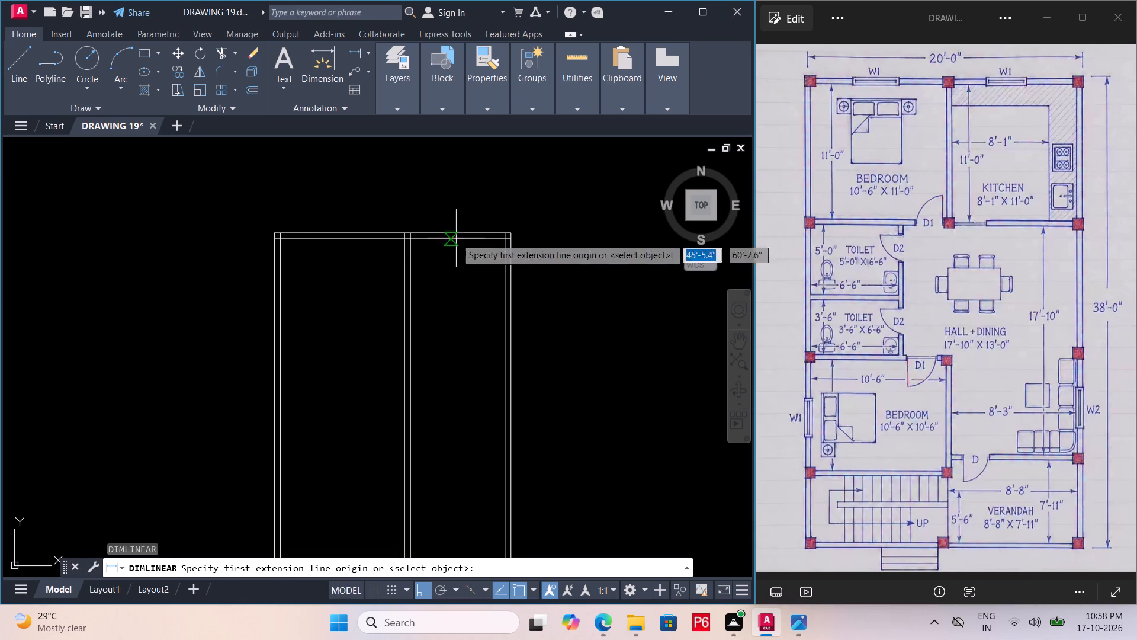
scroll(489, 222, up, 5)
scroll(402, 223, down, 3)
scroll(269, 270, up, 2)
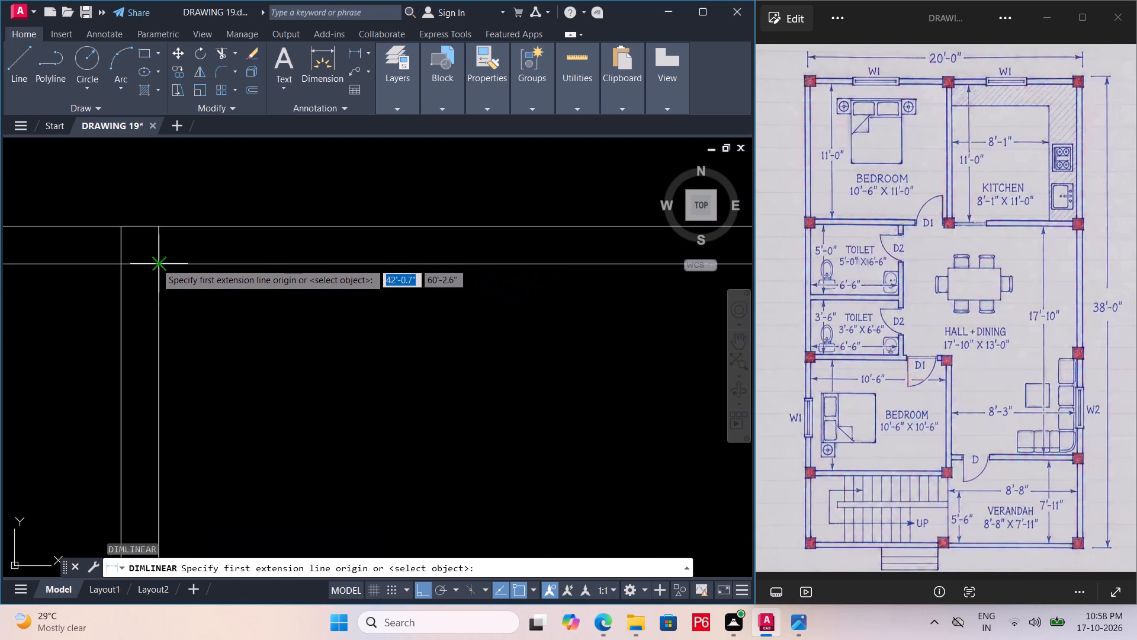
click(156, 263)
scroll(235, 273, down, 5)
scroll(223, 287, up, 5)
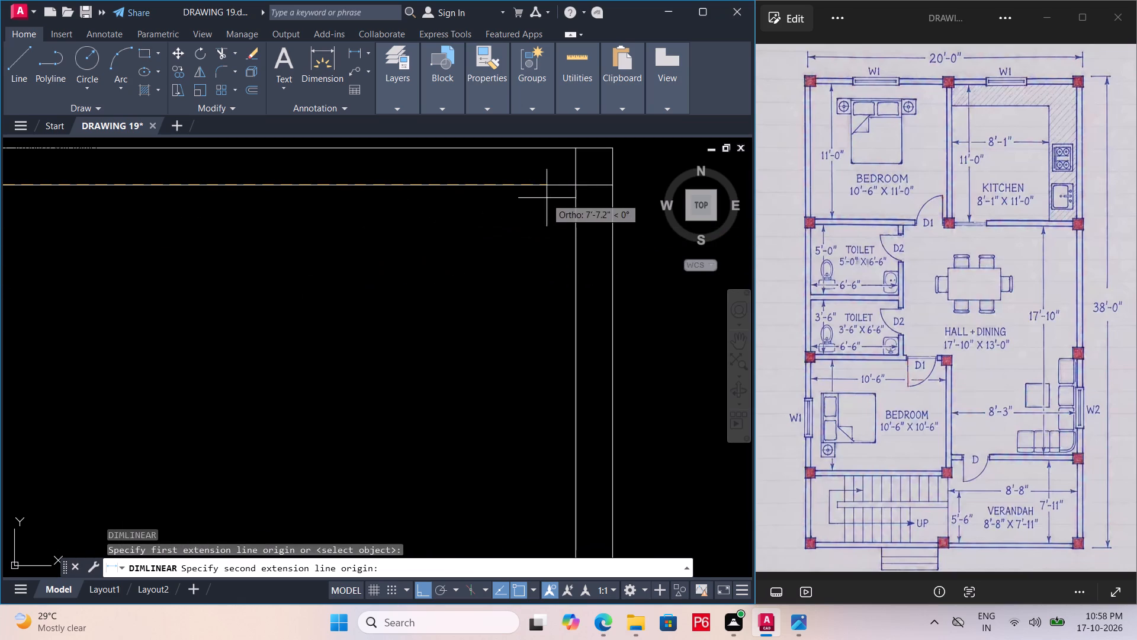
click(574, 185)
scroll(545, 257, down, 2)
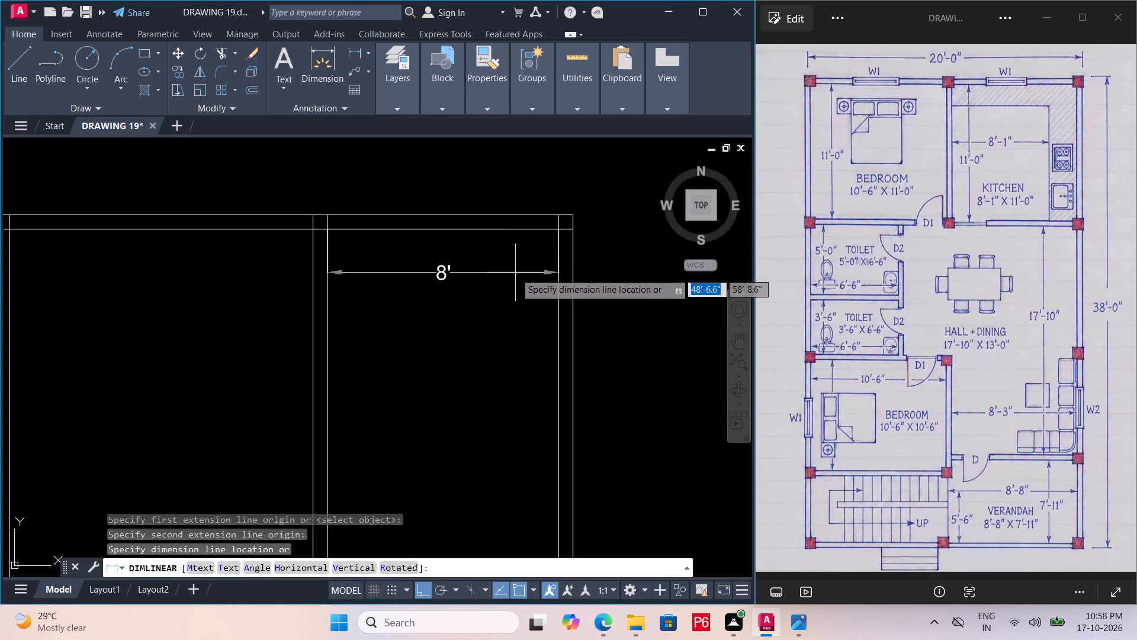
key(Escape)
Save the drawing.
key(ctrl+s)
Trim the overlapping lines where the vertical partition meets the top exterior wall.
text(TR)
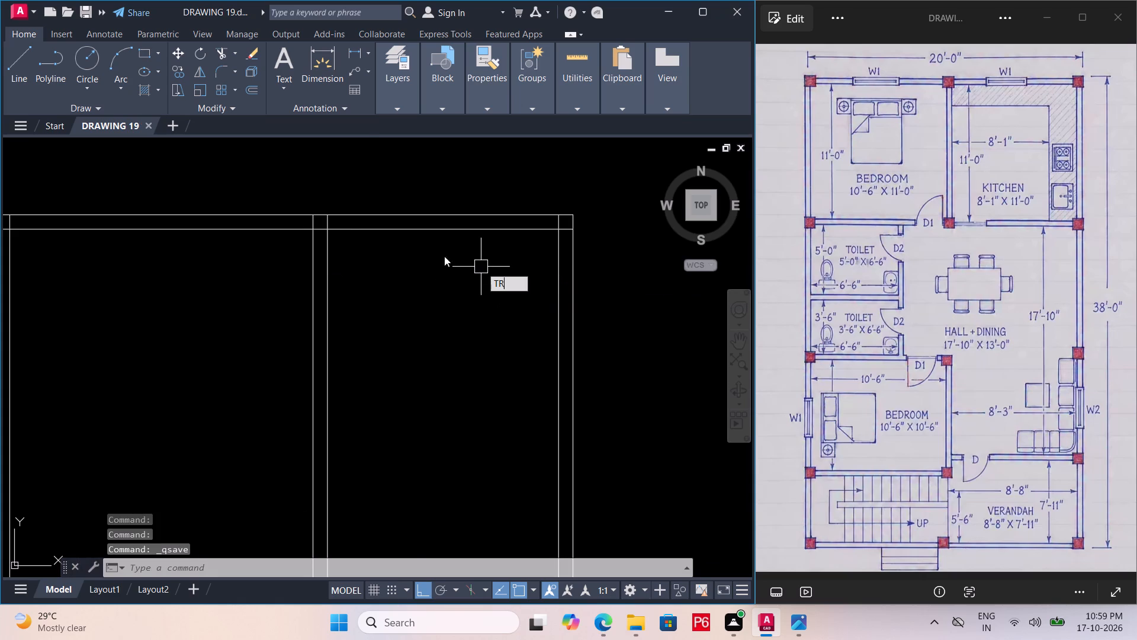
key(space)
key(space)
scroll(299, 218, up, 5)
drag(415, 248, 433, 248)
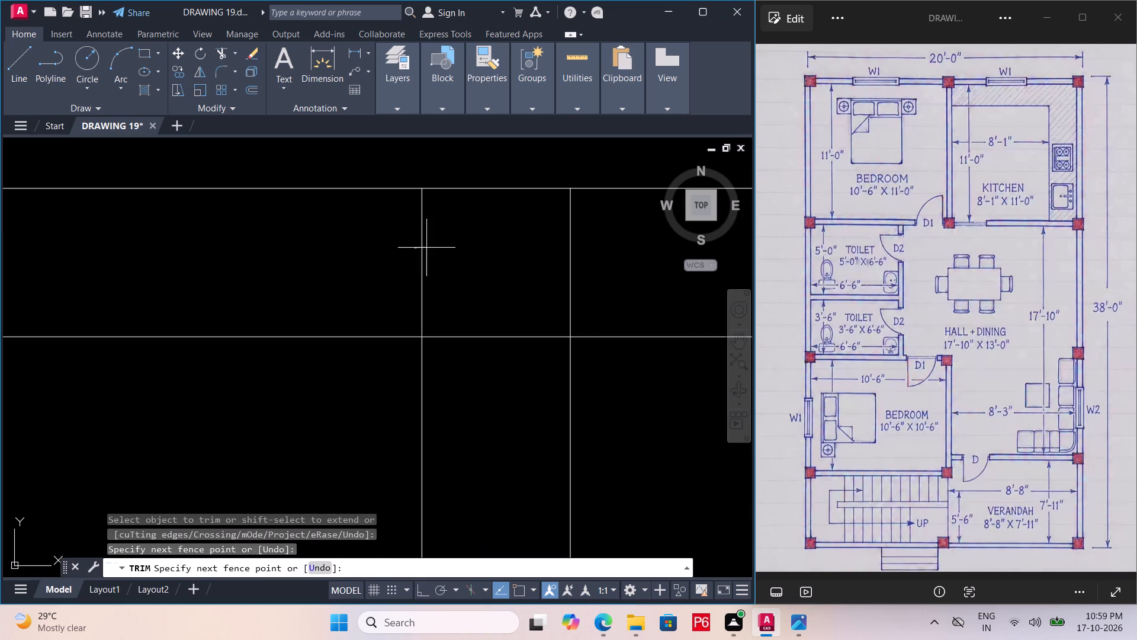
drag(433, 248, 439, 248)
drag(566, 254, 560, 255)
click(480, 334)
scroll(346, 292, down, 6)
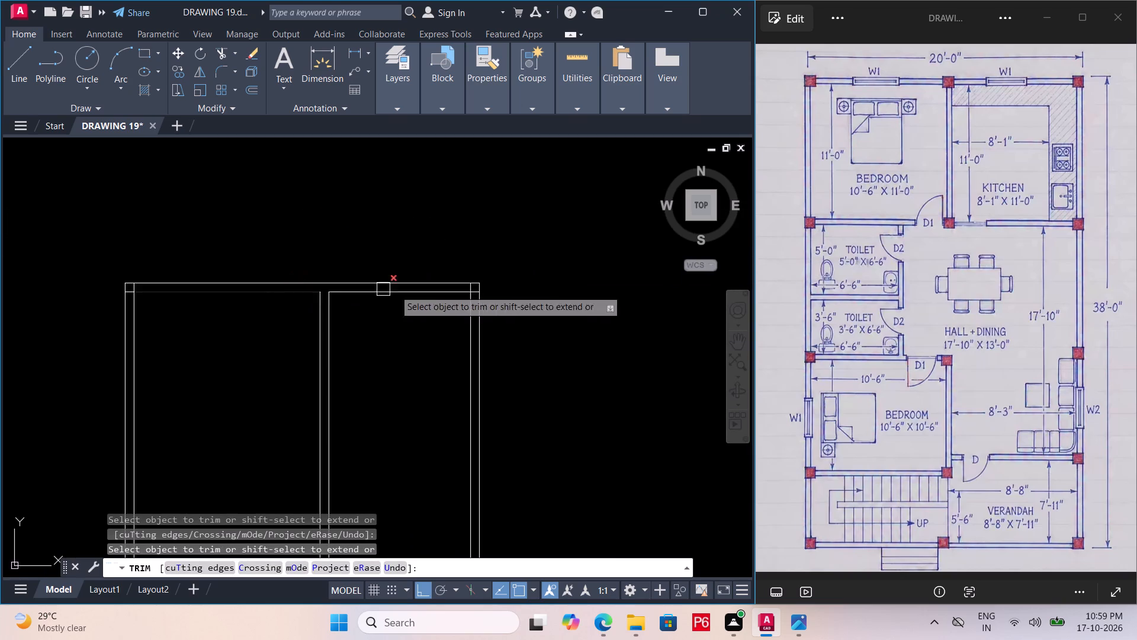
Trim the overlapping inner wall lines at the top-right and top-left corners of the exterior wall.
scroll(483, 281, up, 5)
drag(341, 339, 350, 341)
drag(400, 388, 402, 382)
scroll(520, 295, down, 4)
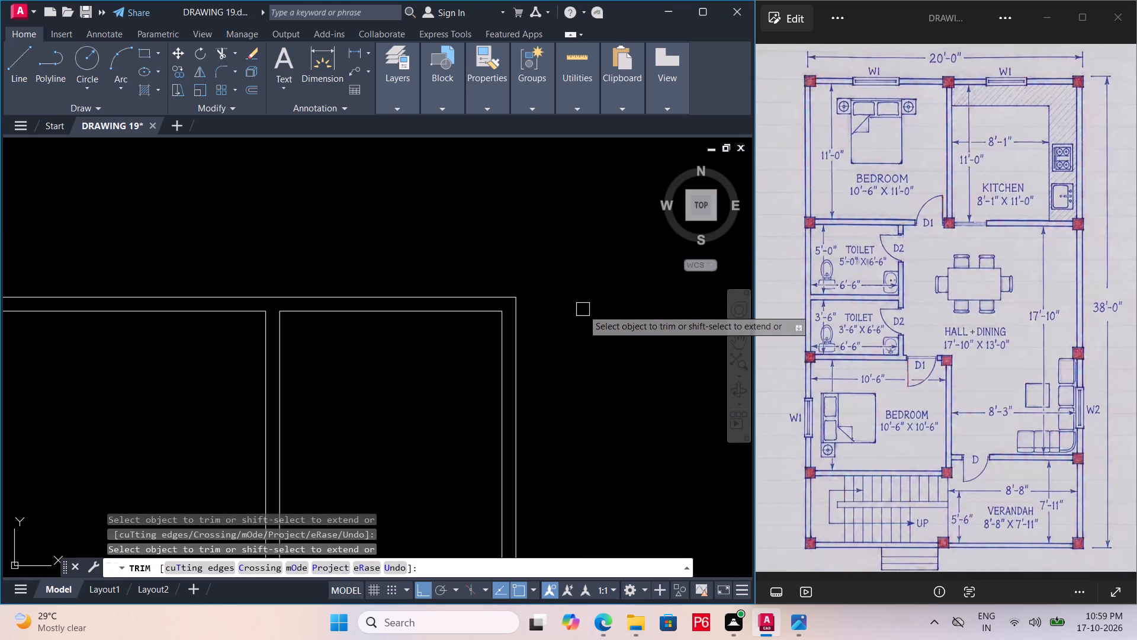
scroll(583, 309, down, 4)
scroll(487, 321, up, 5)
scroll(522, 233, up, 4)
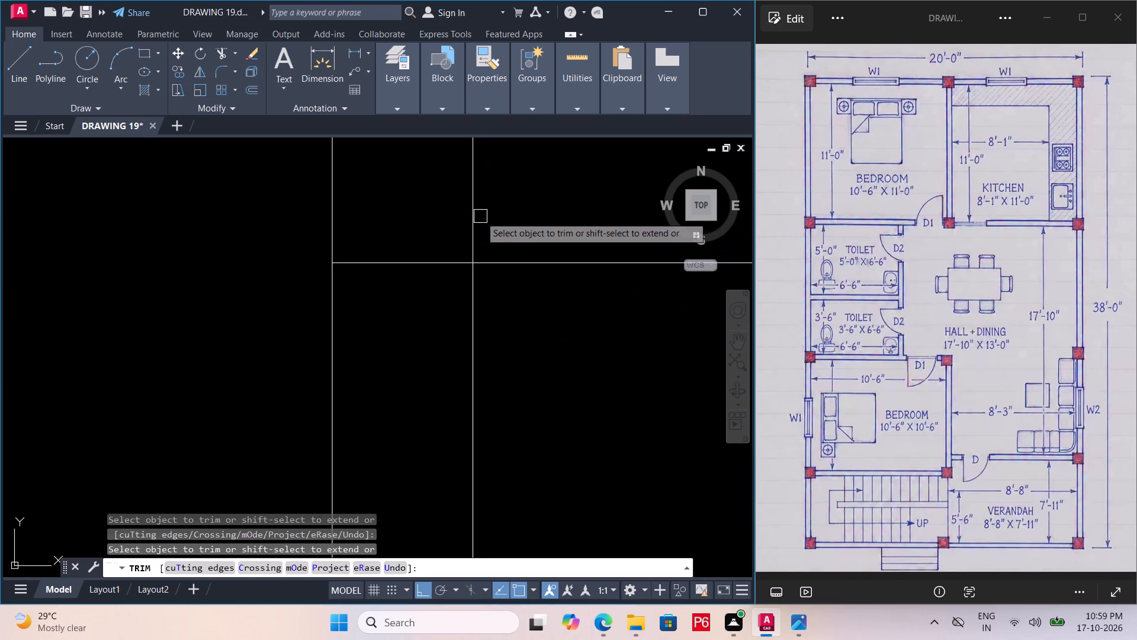
click(480, 216)
click(429, 262)
click(407, 274)
click(416, 243)
scroll(355, 257, down, 5)
scroll(210, 247, down, 5)
key(space)
Offset the inner top wall lines of the bedroom and the kitchen 11' downward.
scroll(261, 279, up, 3)
middle_drag(311, 274, 327, 274)
scroll(270, 241, up, 1)
middle_drag(306, 243, 423, 268)
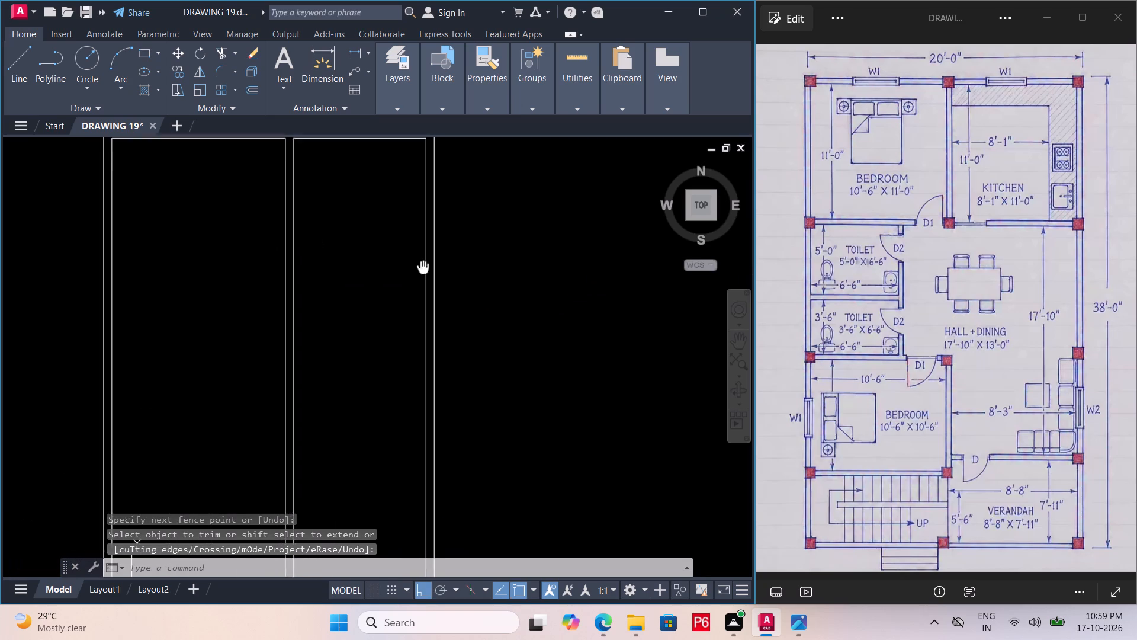
middle_drag(423, 268, 519, 338)
scroll(411, 240, up, 1)
click(338, 194)
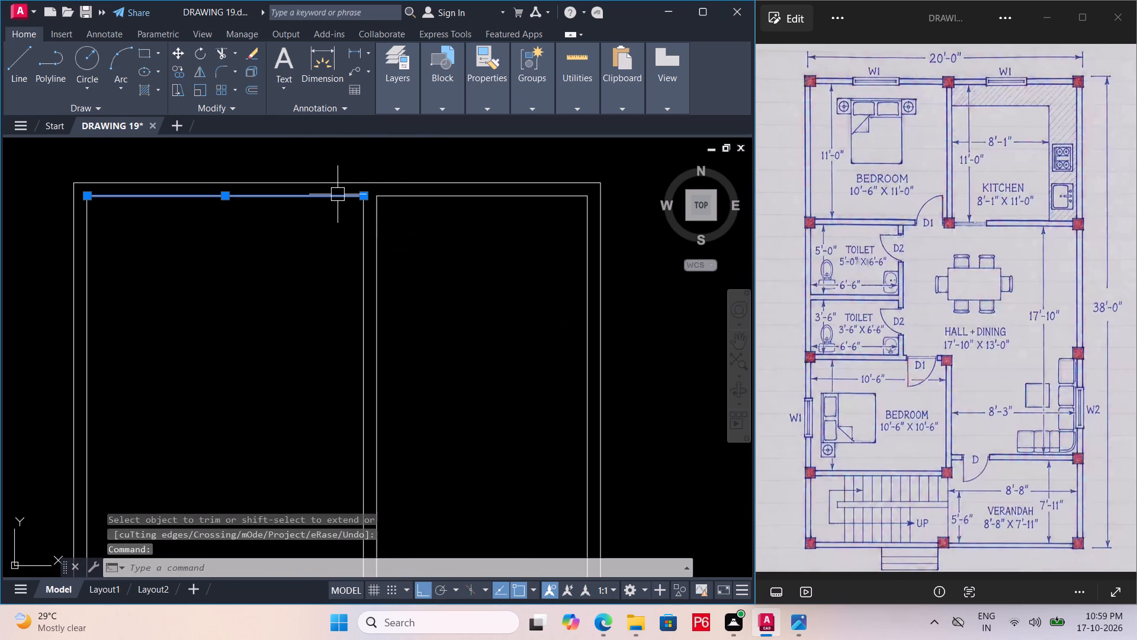
key(o)
key(Return)
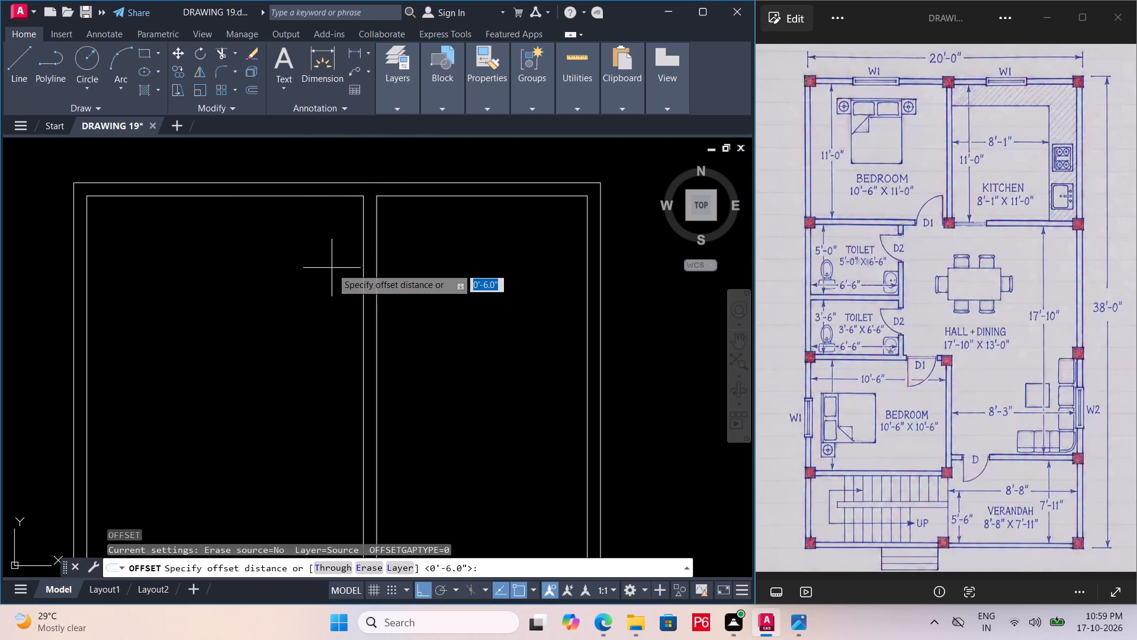
text(11')
key(Return)
drag(332, 271, 352, 265)
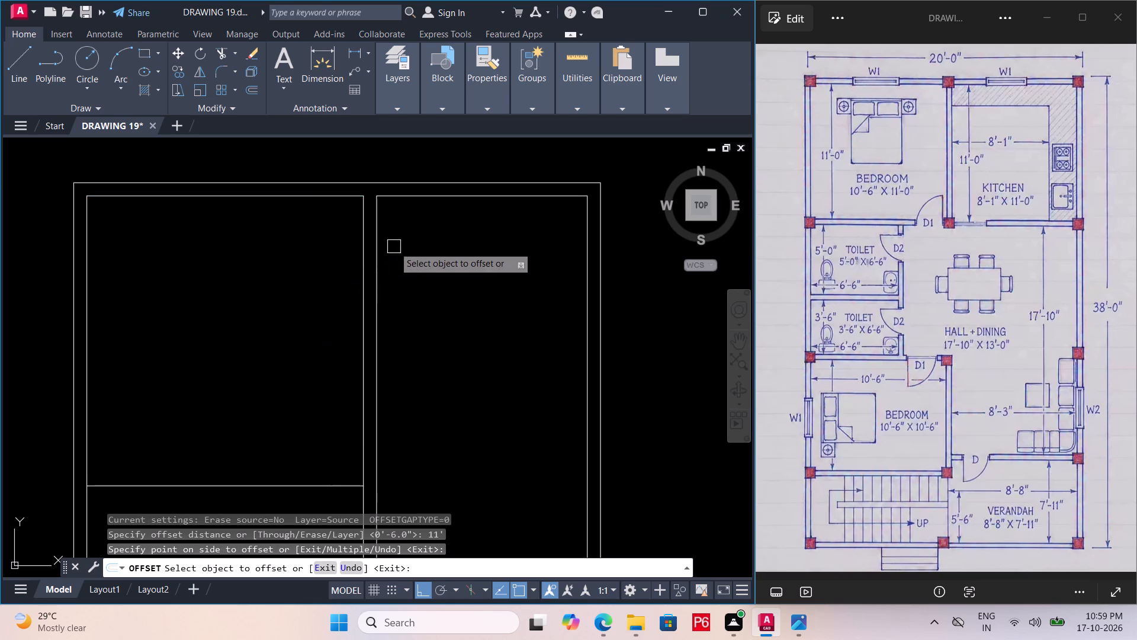
click(431, 200)
click(465, 291)
key(space)
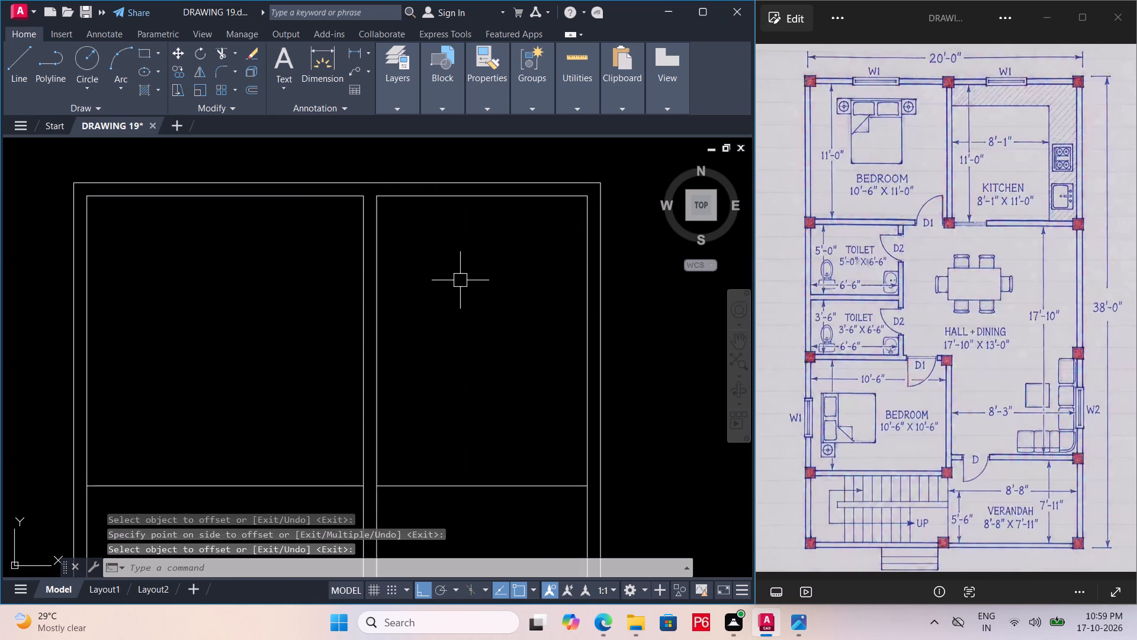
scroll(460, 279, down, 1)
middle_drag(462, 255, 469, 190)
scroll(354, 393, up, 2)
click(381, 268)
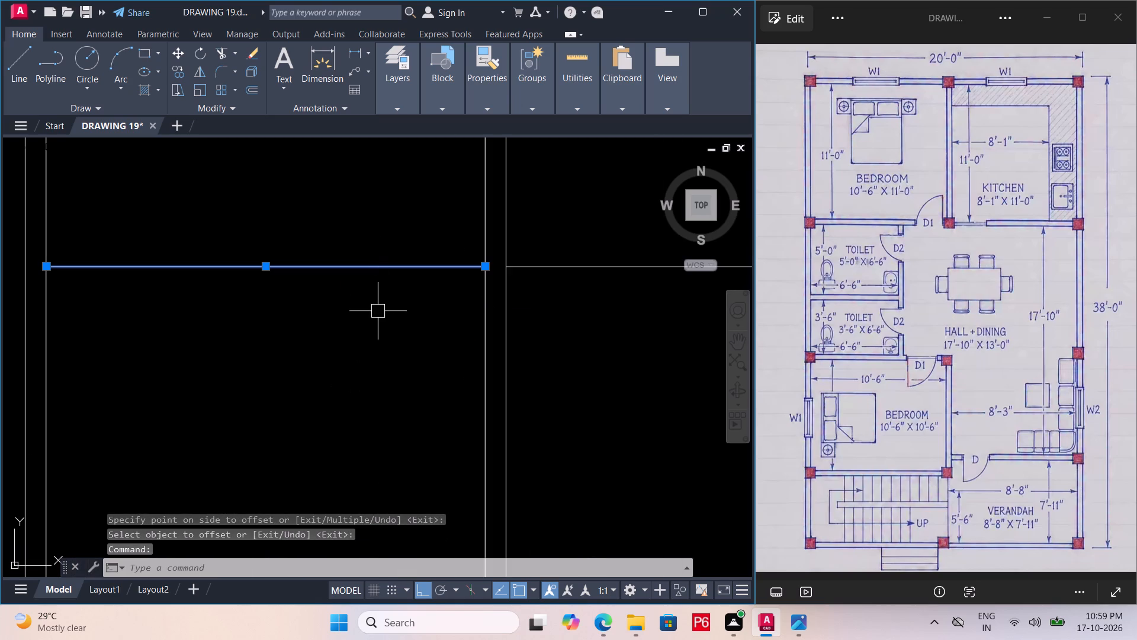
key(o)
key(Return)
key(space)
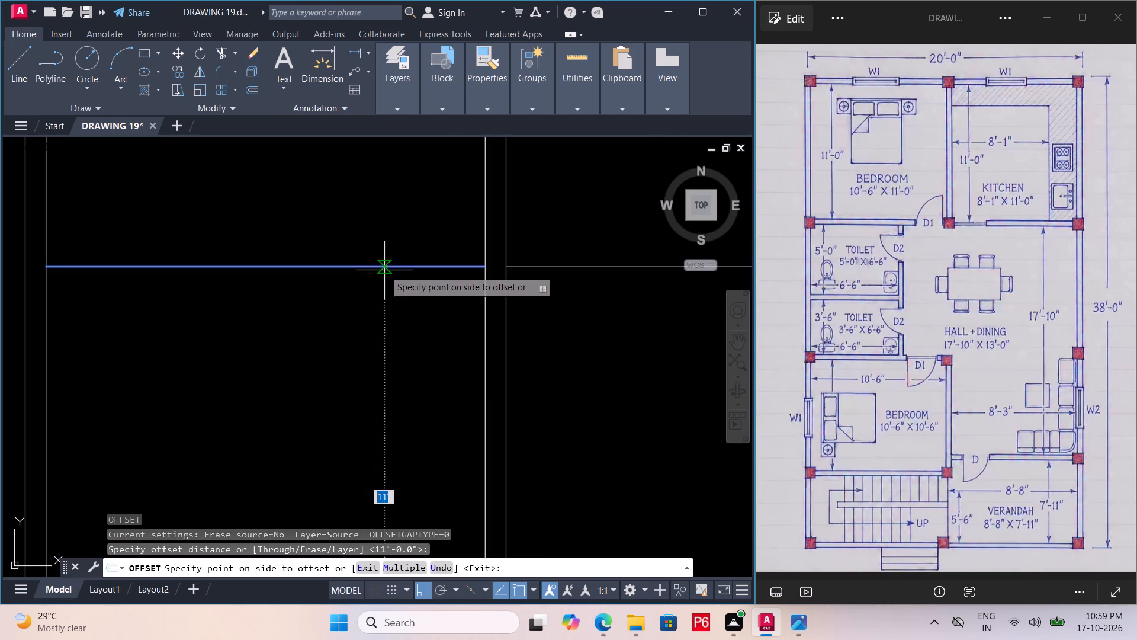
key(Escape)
Offset the bottom lines of the top bedroom and the kitchen 6" downward to give the cross wall its thickness.
click(388, 272)
key(o)
key(Return)
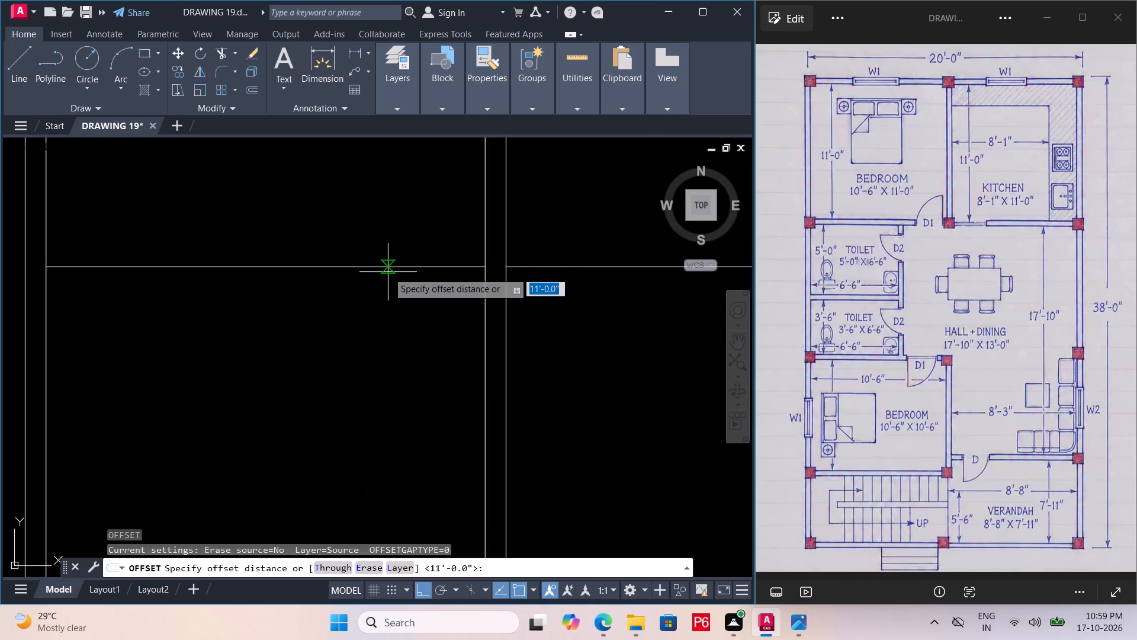
text(6")
key(Return)
drag(399, 339, 425, 324)
drag(538, 265, 544, 264)
click(557, 296)
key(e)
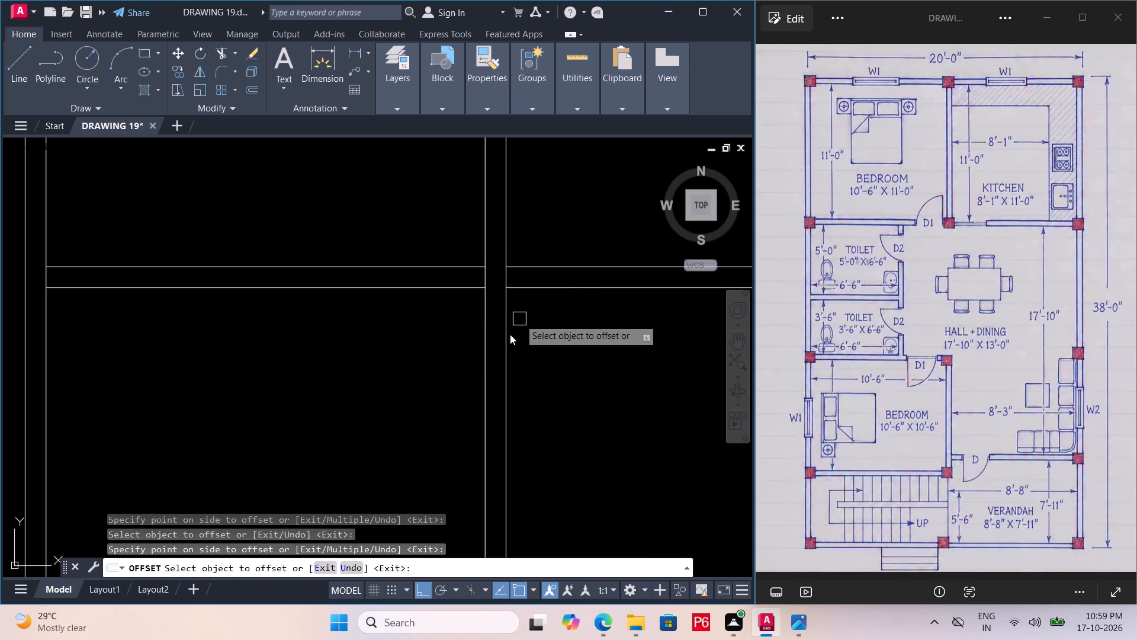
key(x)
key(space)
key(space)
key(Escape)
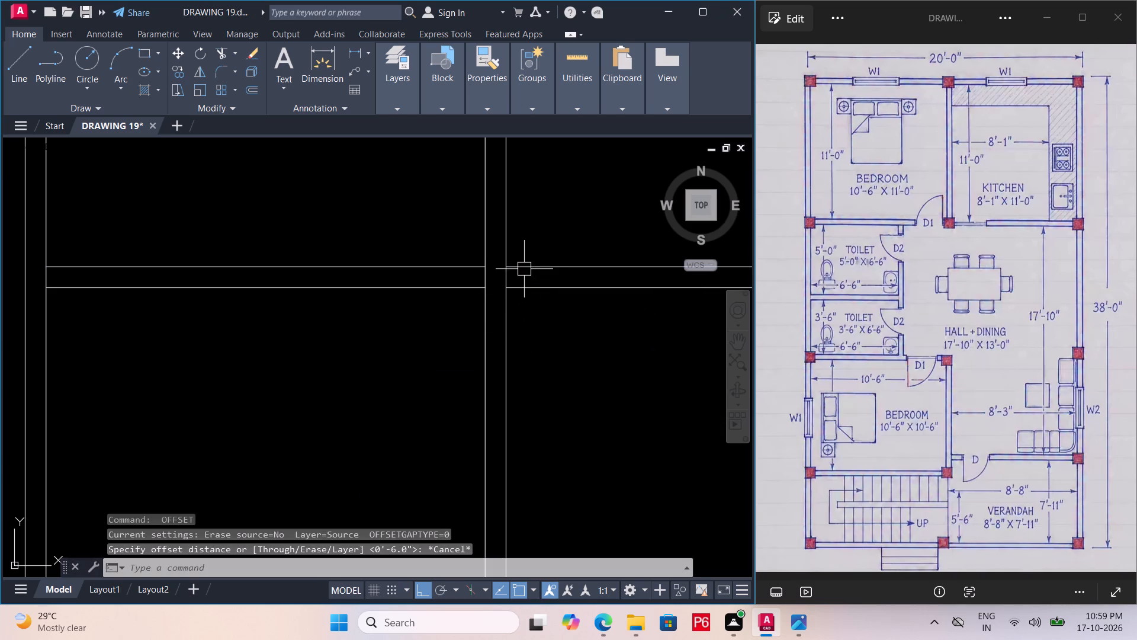
Extend both kitchen cross-wall lines across the vertical partition to meet the bedroom cross-wall lines.
text(EX)
key(space)
key(space)
click(520, 264)
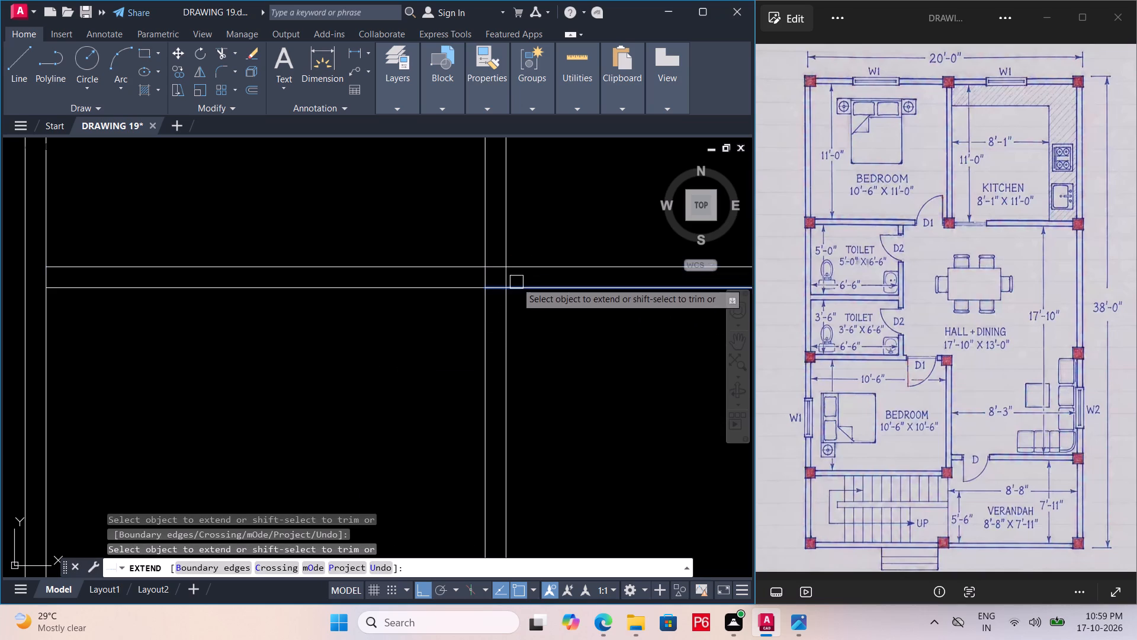
click(516, 282)
scroll(298, 364, down, 3)
Save the drawing.
key(ctrl+s)
key(ctrl+s)
key(ctrl+s)
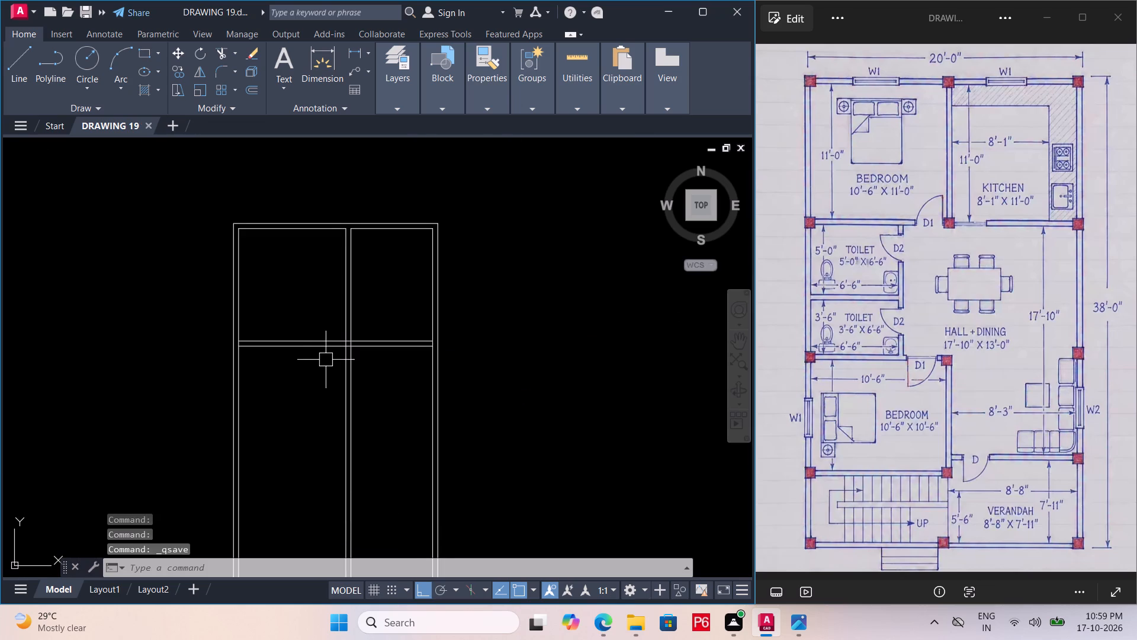
Trim the left wall's inner line at the bedroom cross wall and the cross wall's lower line inside the vertical partition.
middle_drag(327, 359, 392, 249)
scroll(370, 303, up, 1)
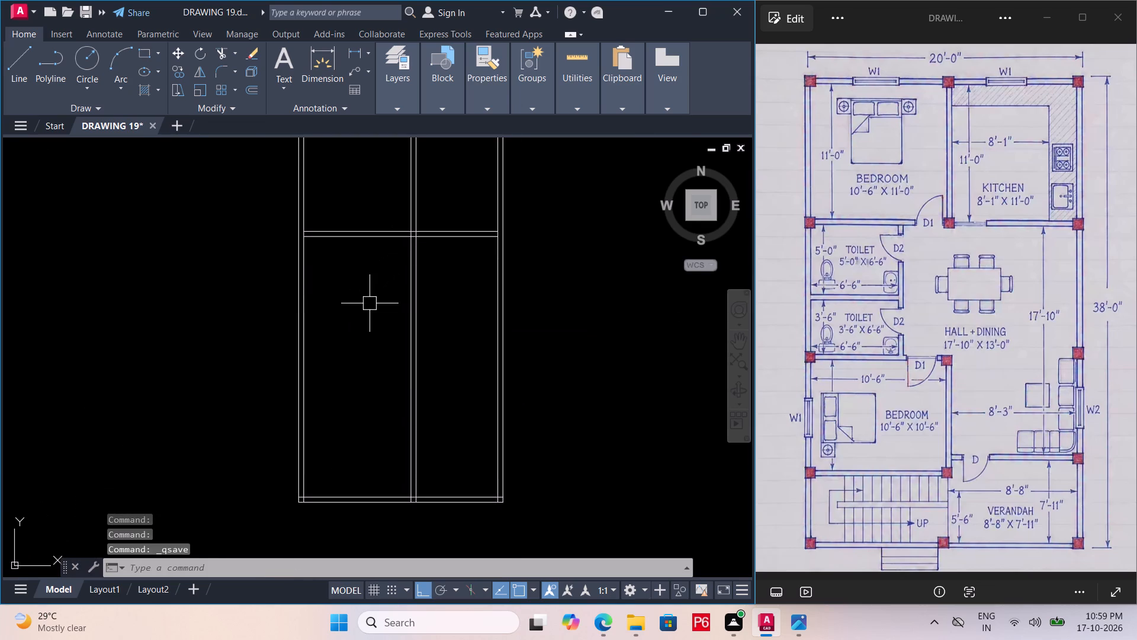
scroll(370, 303, up, 1)
middle_drag(361, 219, 383, 328)
middle_click(375, 341)
scroll(339, 262, up, 1)
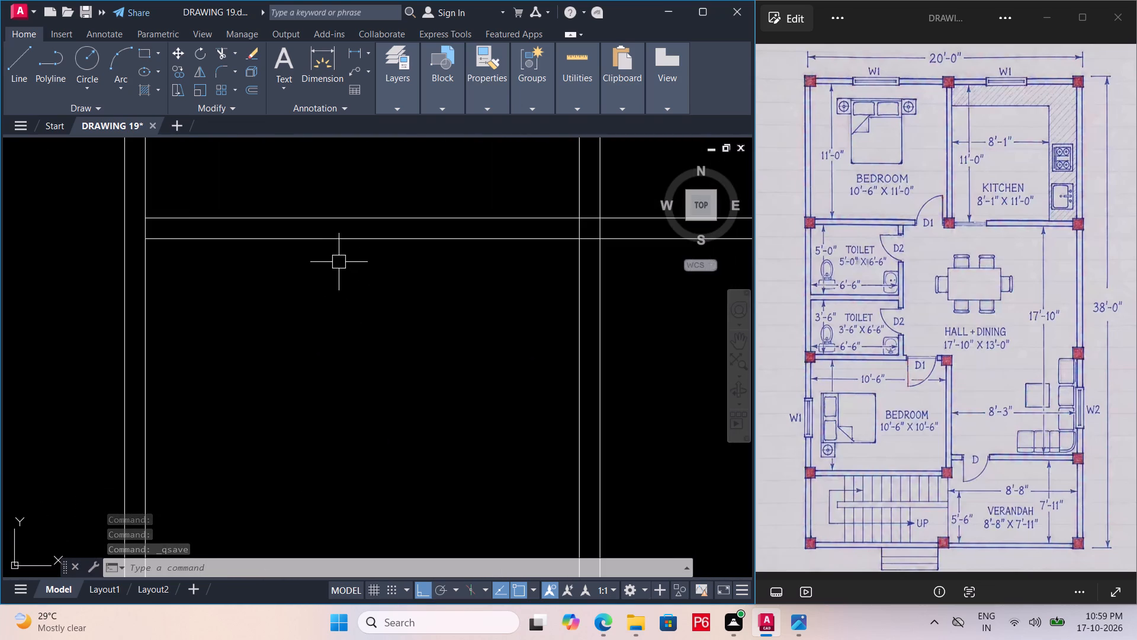
key(r)
key(Escape)
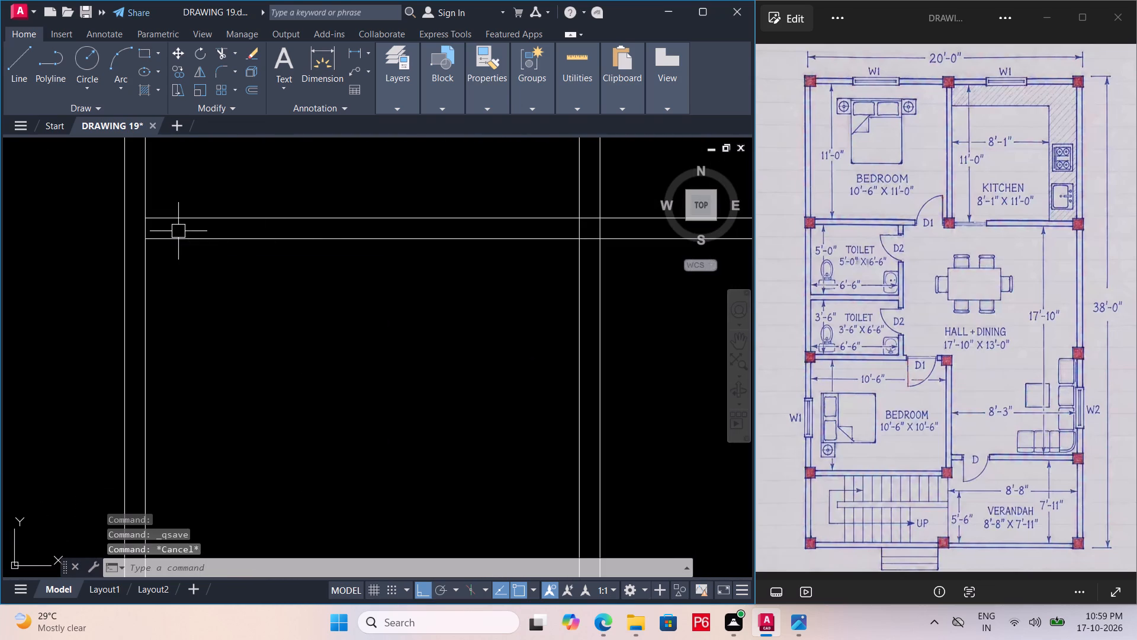
text(TR)
key(space)
key(space)
click(148, 228)
scroll(244, 315, down, 4)
middle_drag(271, 302, 323, 265)
scroll(318, 268, up, 4)
middle_drag(351, 284, 368, 242)
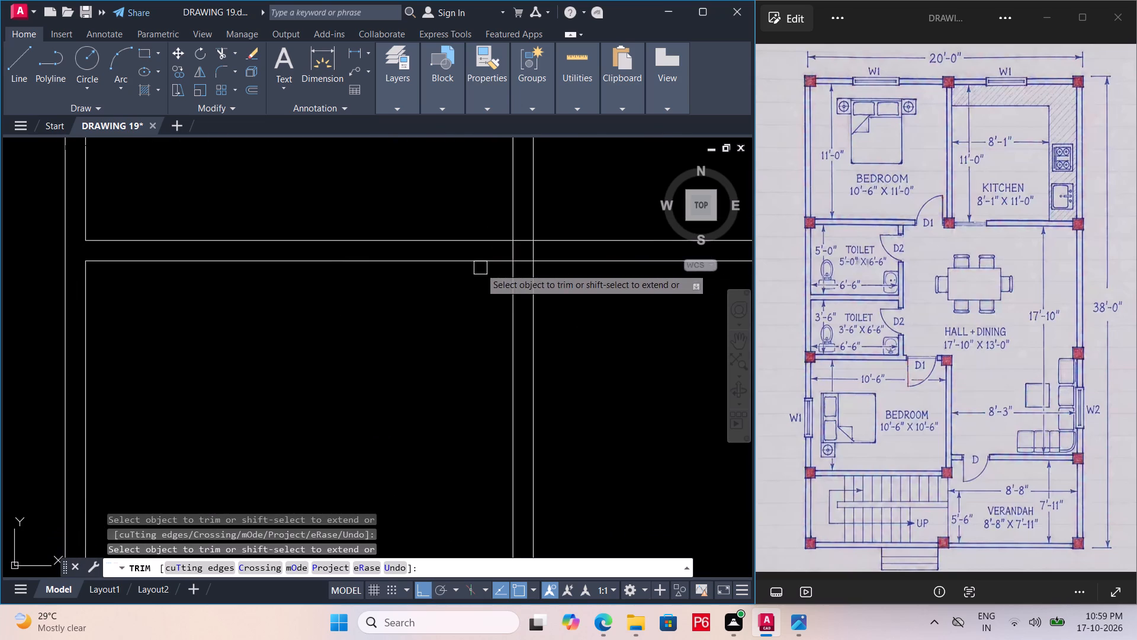
click(524, 259)
key(space)
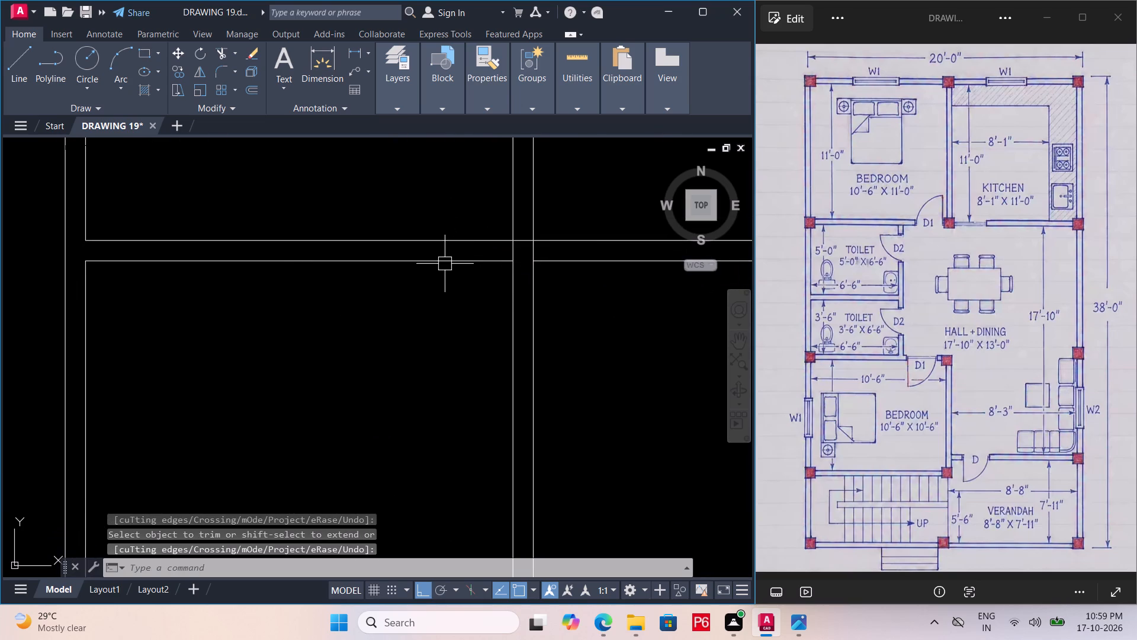
Offset the lower line of the cross wall below the top bedroom 6'6" downward for the toilet.
click(445, 264)
key(o)
key(Return)
scroll(316, 250, down, 1)
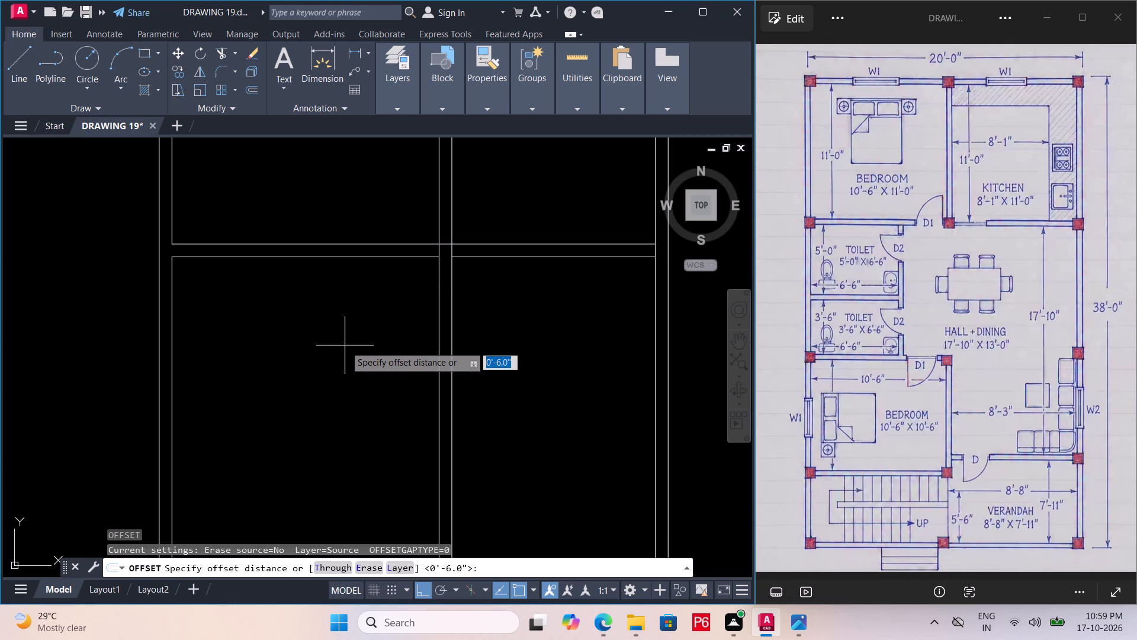
text(6'6")
key(Return)
click(346, 365)
key(space)
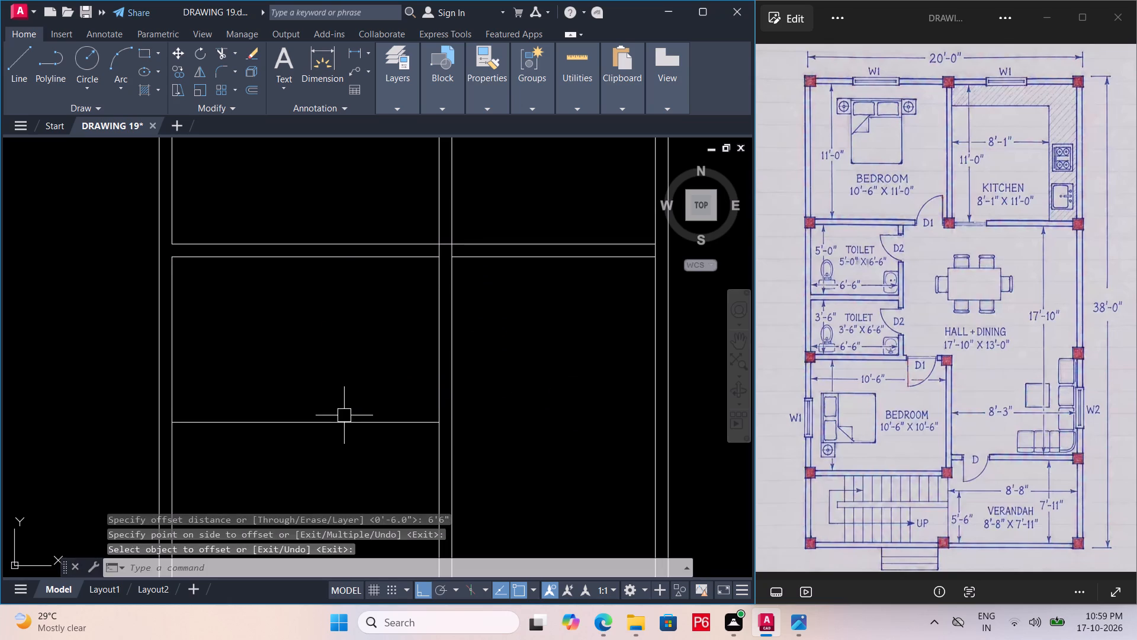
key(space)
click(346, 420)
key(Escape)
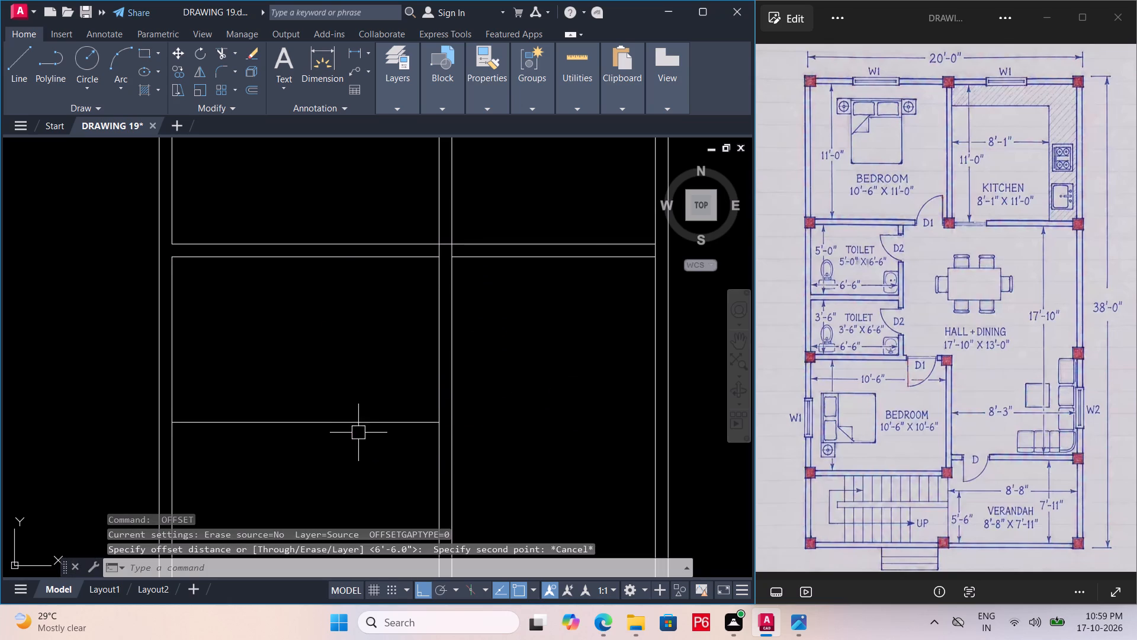
Offset the new horizontal toilet line 6" downward to give the wall its thickness.
click(363, 426)
key(o)
key(Return)
text(6")
key(Return)
click(355, 466)
scroll(304, 311, down, 1)
middle_drag(341, 396, 341, 371)
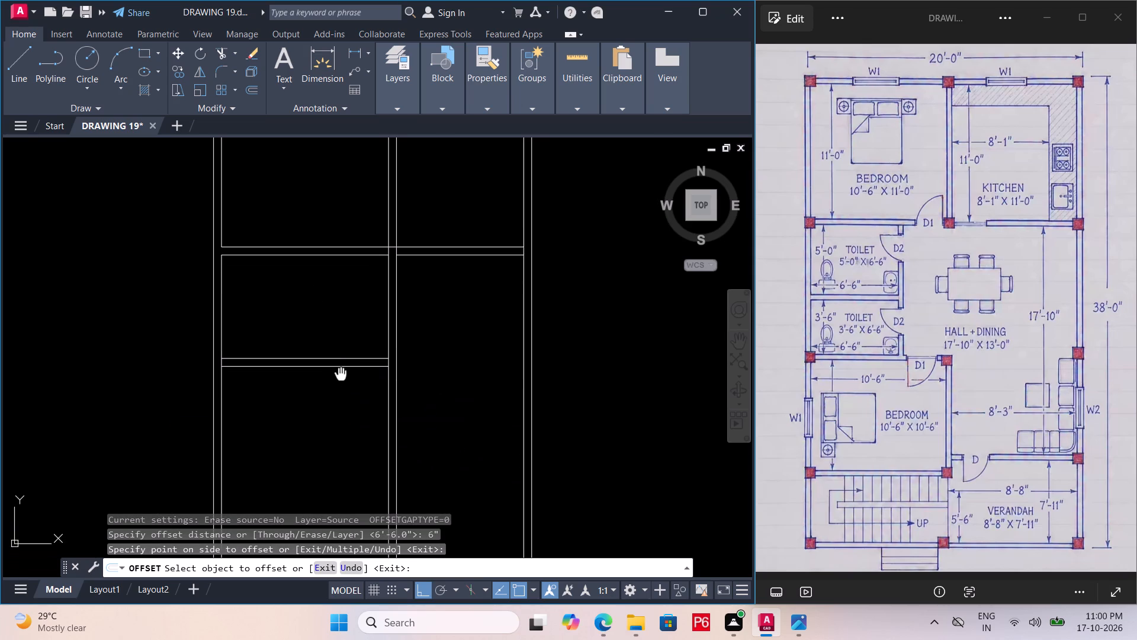
middle_drag(341, 371, 343, 297)
scroll(349, 329, up, 2)
key(space)
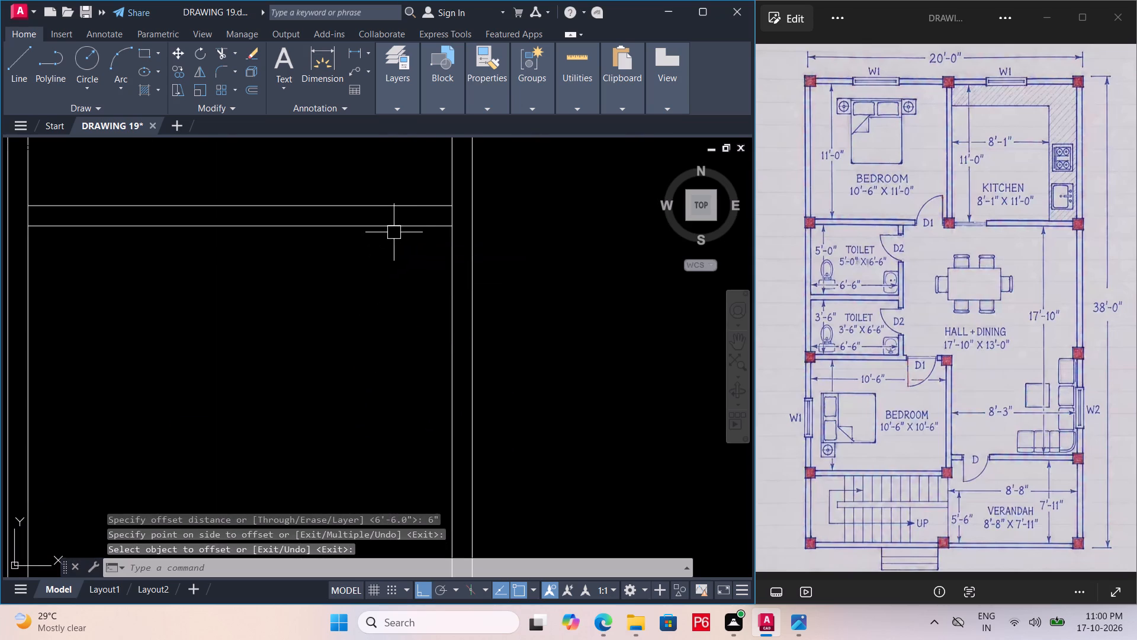
key(space)
key(Escape)
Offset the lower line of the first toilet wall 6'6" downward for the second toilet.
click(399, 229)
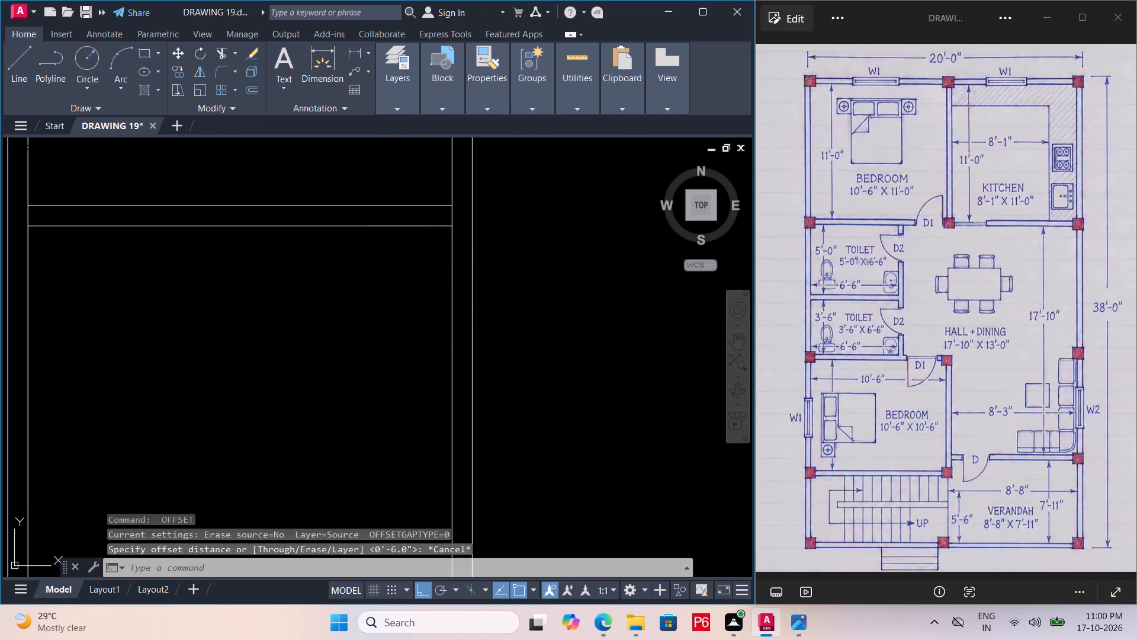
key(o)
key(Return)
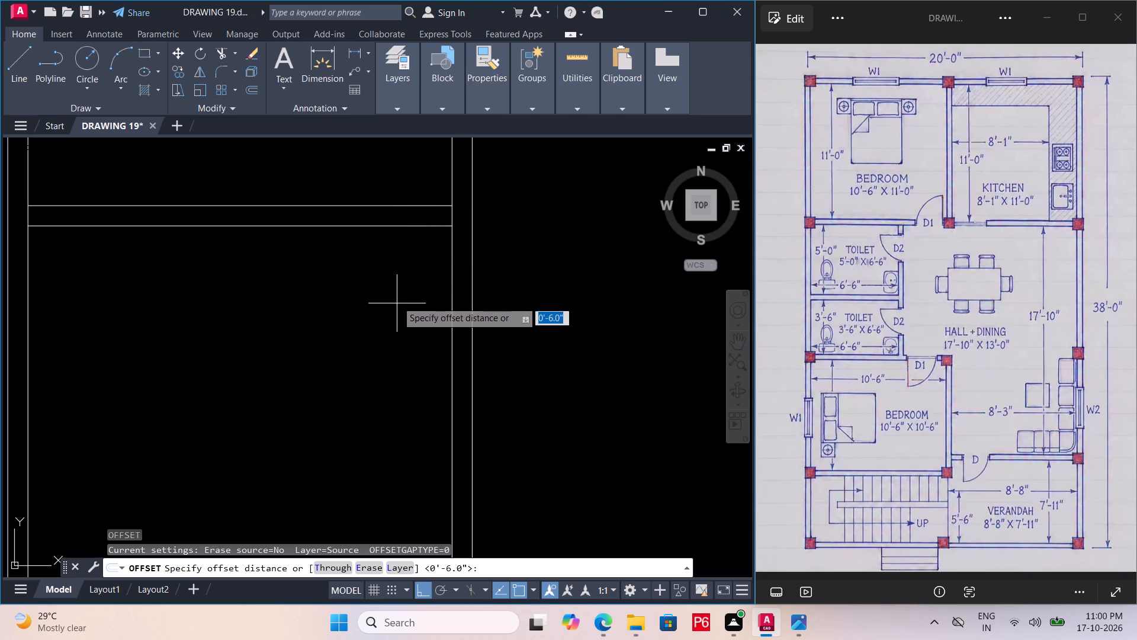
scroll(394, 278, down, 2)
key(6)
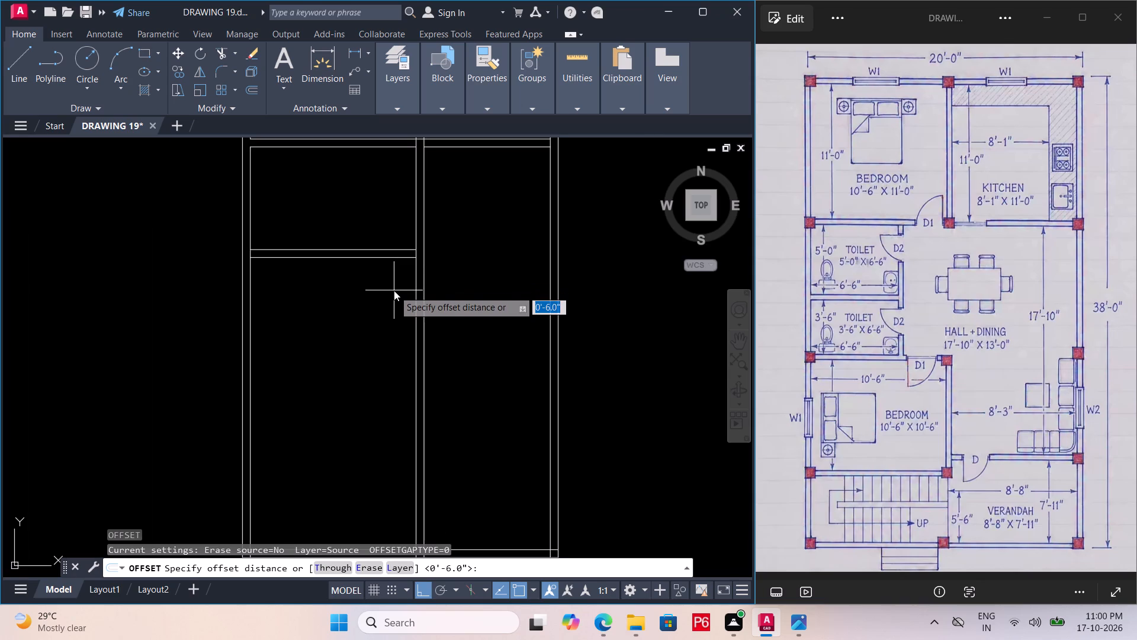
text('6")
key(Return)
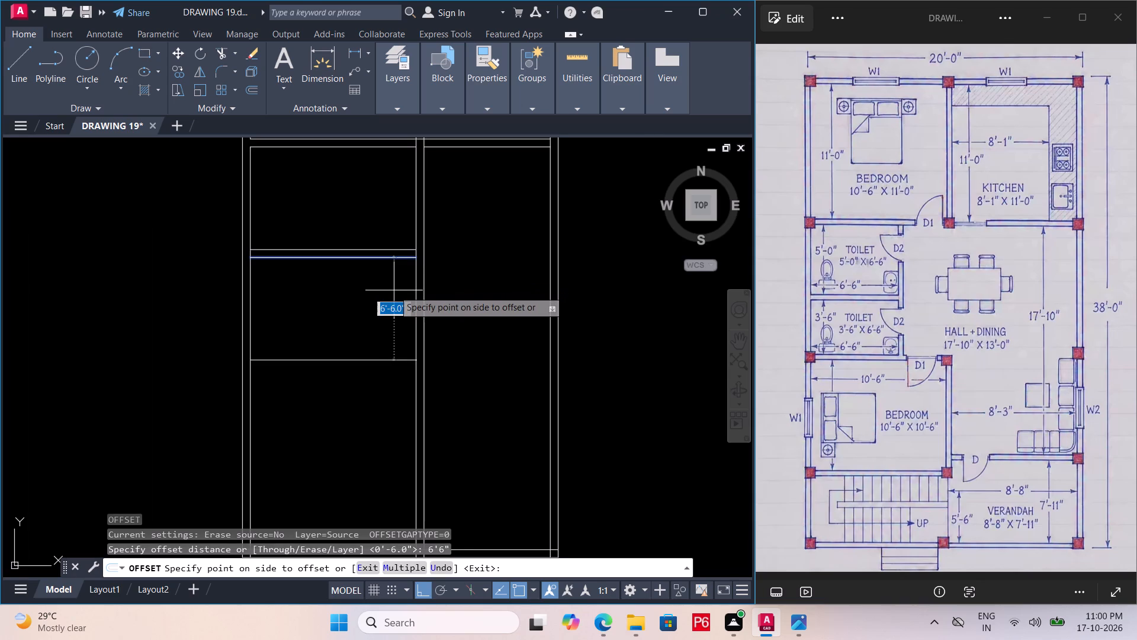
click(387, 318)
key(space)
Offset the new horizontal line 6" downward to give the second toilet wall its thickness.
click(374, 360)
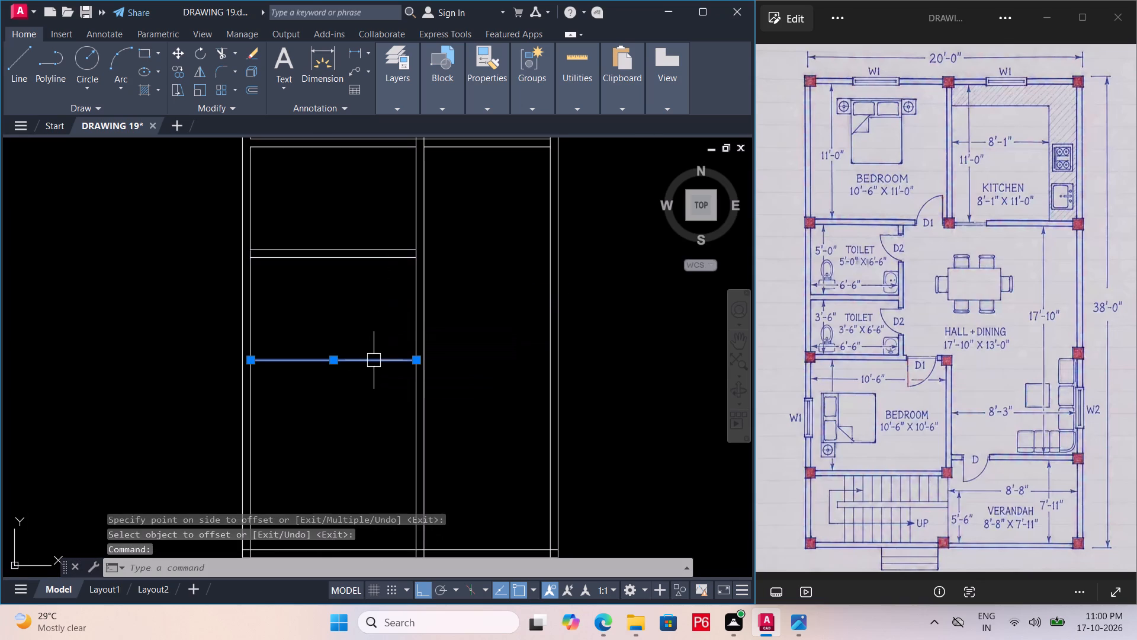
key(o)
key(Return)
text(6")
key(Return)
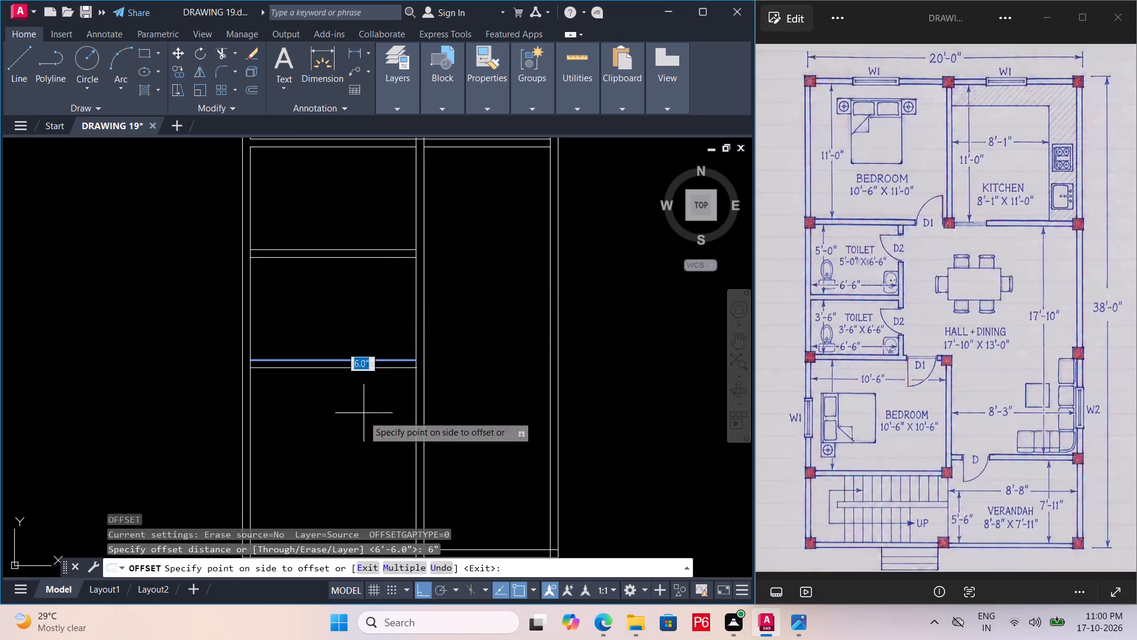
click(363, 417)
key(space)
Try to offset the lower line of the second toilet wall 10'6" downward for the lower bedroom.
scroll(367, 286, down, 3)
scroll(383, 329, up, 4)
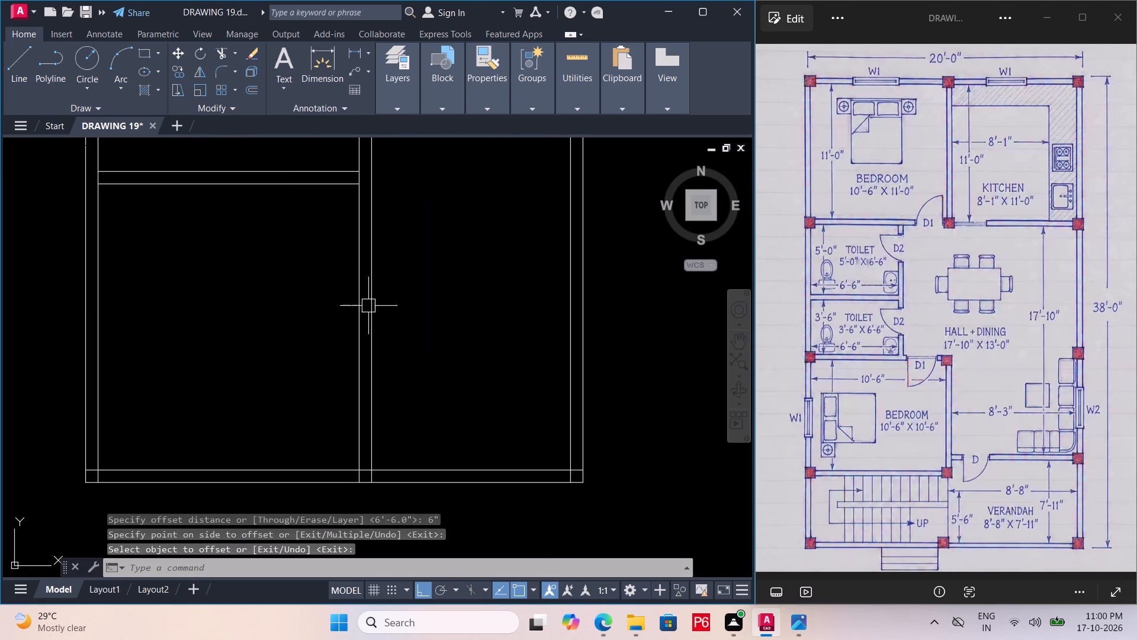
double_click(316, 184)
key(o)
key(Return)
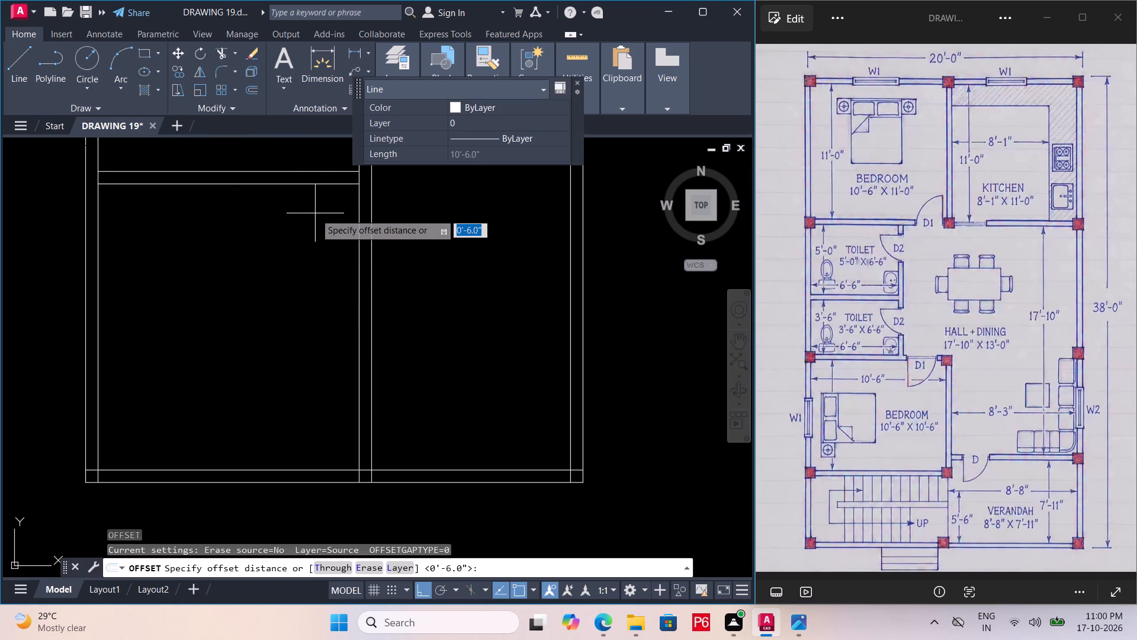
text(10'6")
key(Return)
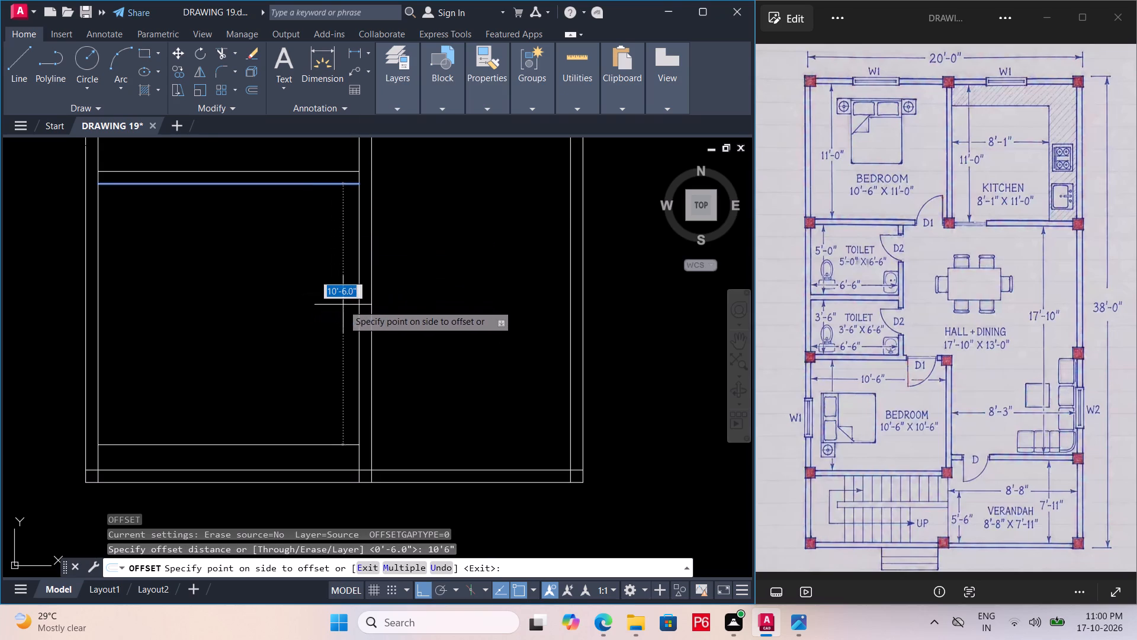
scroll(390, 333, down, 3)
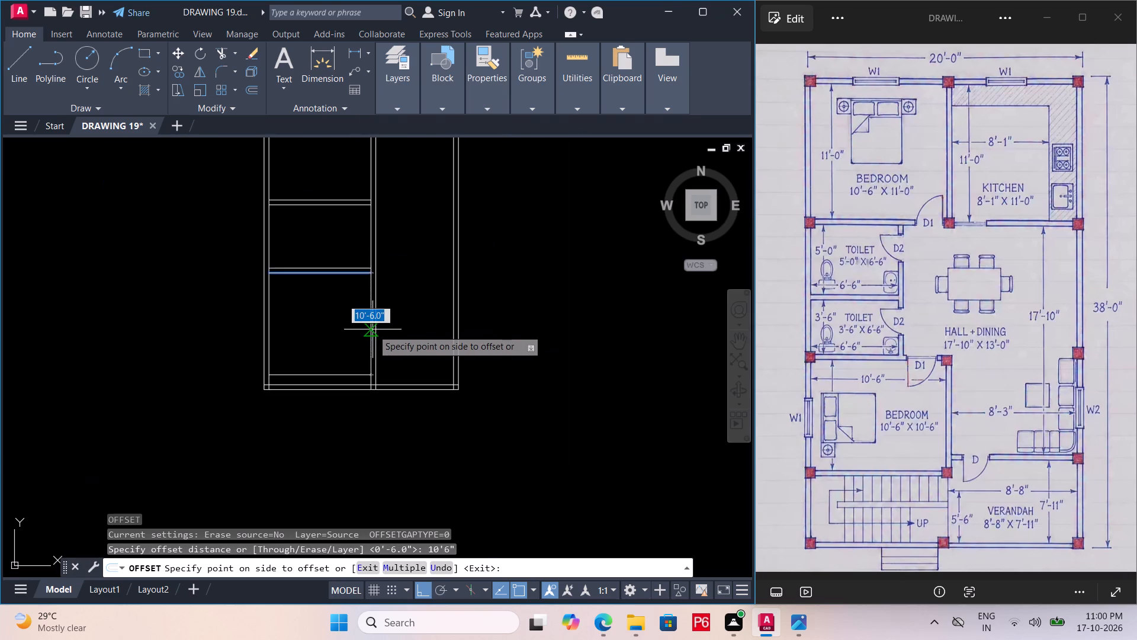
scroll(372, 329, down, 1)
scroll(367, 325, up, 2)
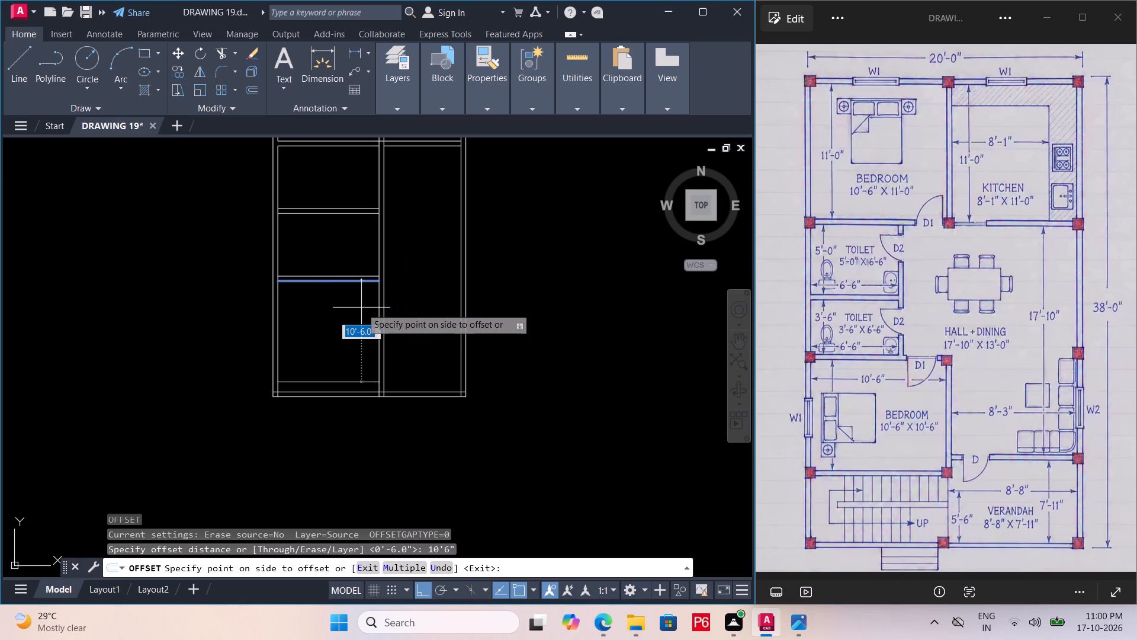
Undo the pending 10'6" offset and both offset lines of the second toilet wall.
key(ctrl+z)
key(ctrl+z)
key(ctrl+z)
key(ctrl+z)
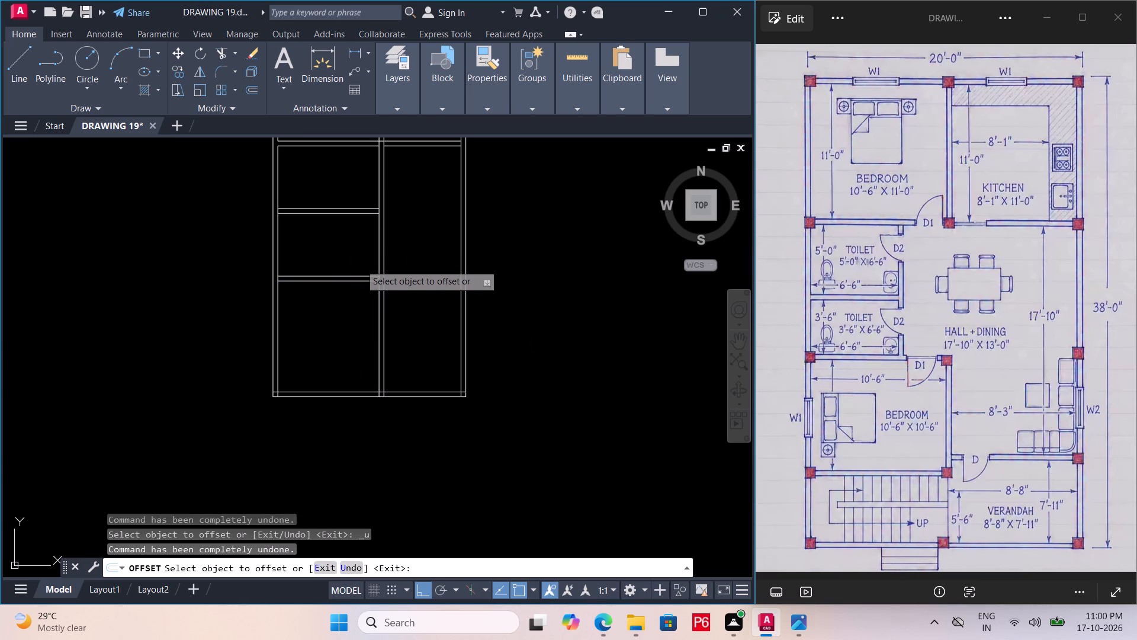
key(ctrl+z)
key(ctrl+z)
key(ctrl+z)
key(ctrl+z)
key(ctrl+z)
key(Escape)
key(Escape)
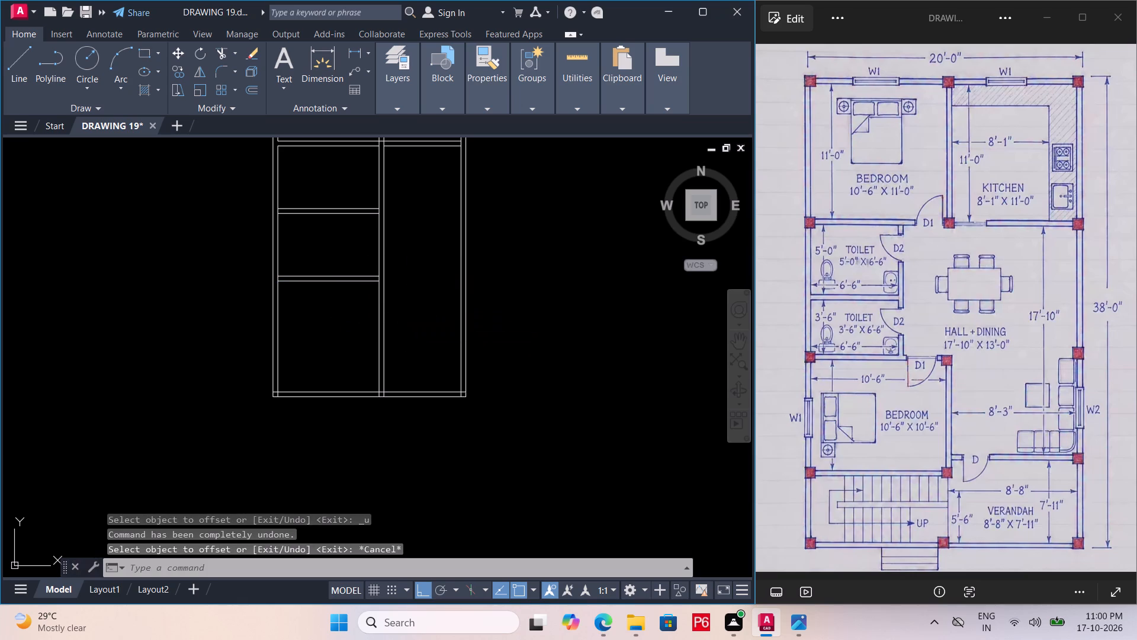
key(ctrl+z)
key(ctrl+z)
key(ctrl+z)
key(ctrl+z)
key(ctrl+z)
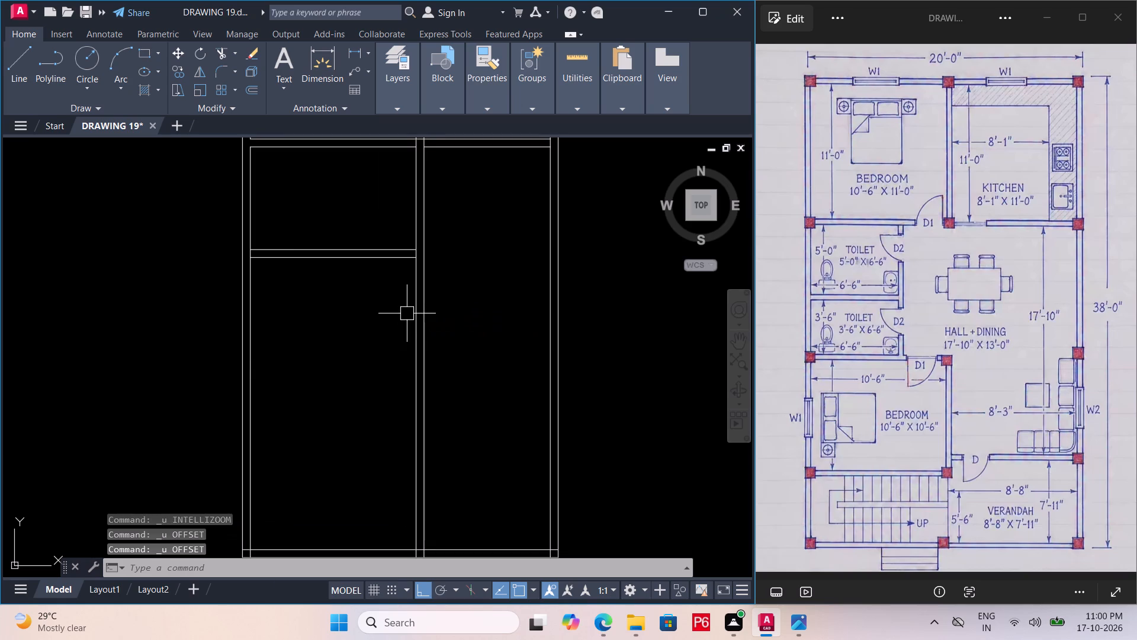
Undo the two offset lines of the first toilet wall, back to the cross wall below the top bedroom.
scroll(415, 341, down, 2)
scroll(411, 299, up, 3)
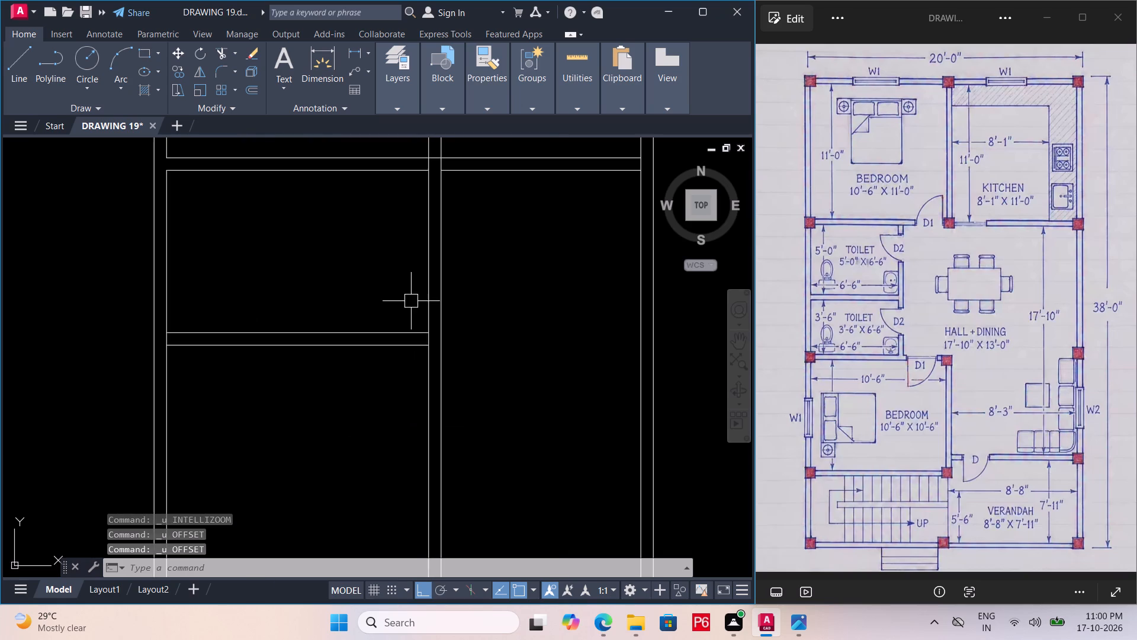
key(ctrl+z)
key(ctrl+z)
key(ctrl+z)
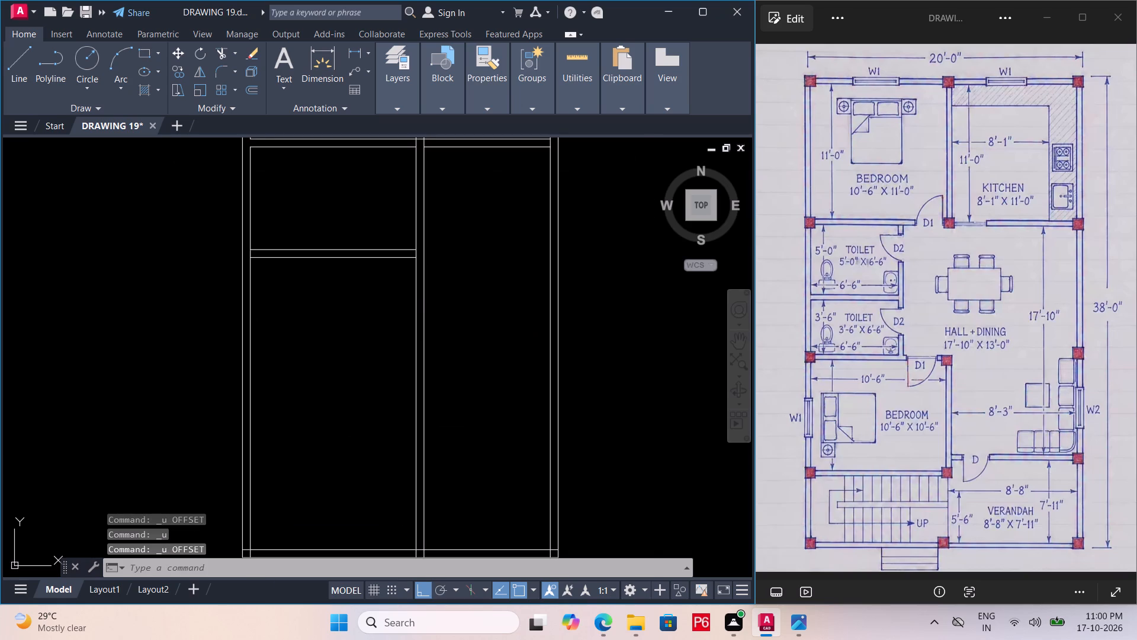
key(ctrl+z)
key(ctrl+z)
scroll(406, 321, down, 2)
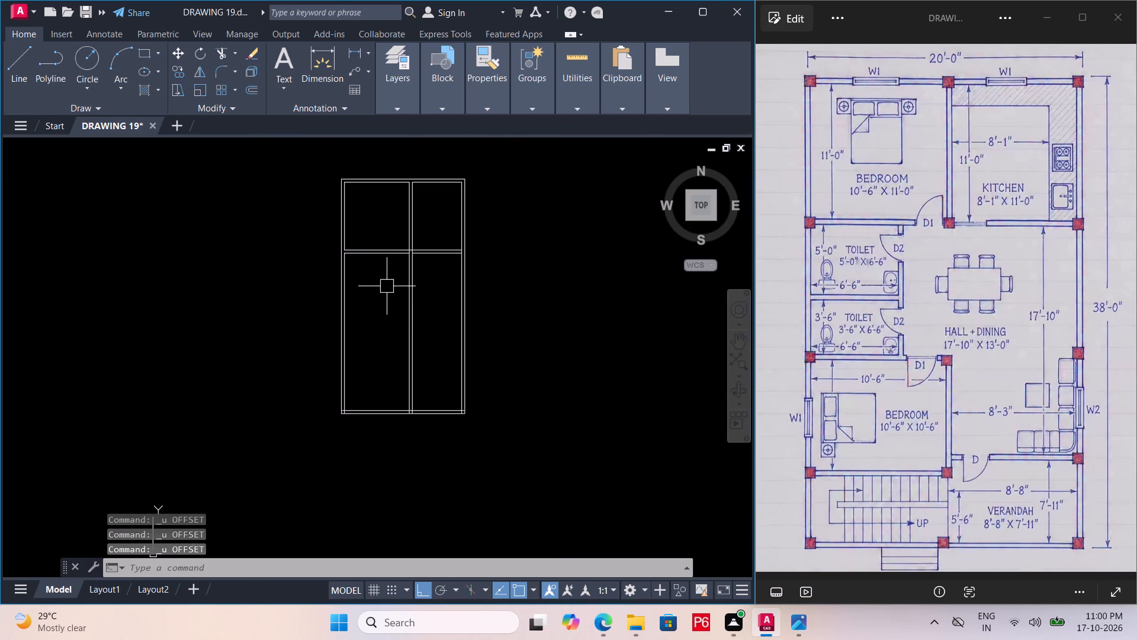
scroll(386, 271, up, 4)
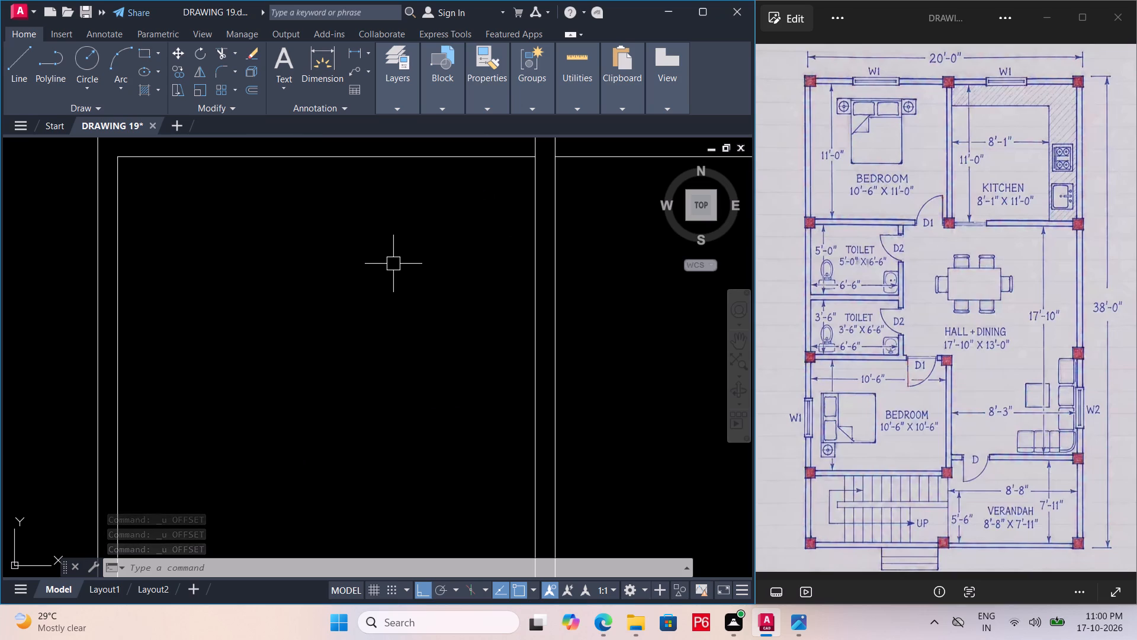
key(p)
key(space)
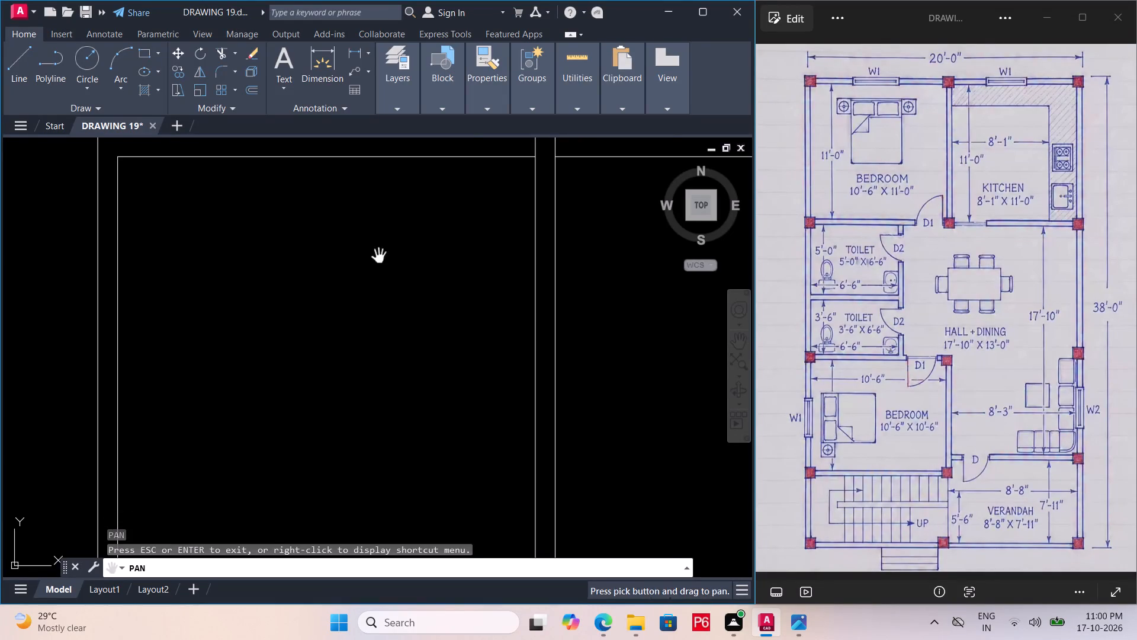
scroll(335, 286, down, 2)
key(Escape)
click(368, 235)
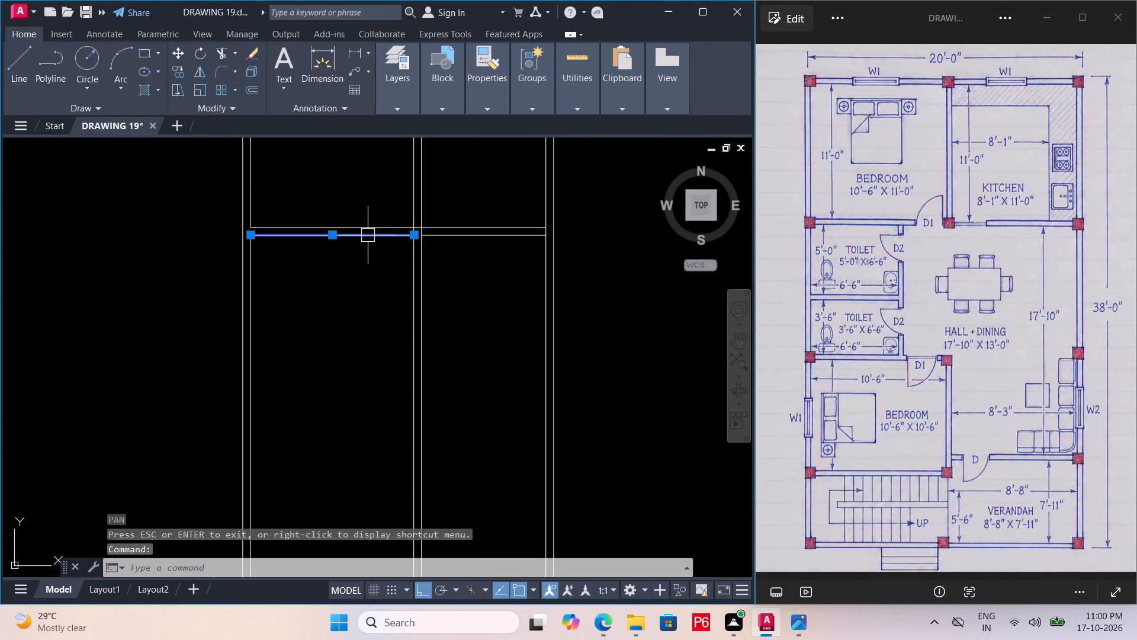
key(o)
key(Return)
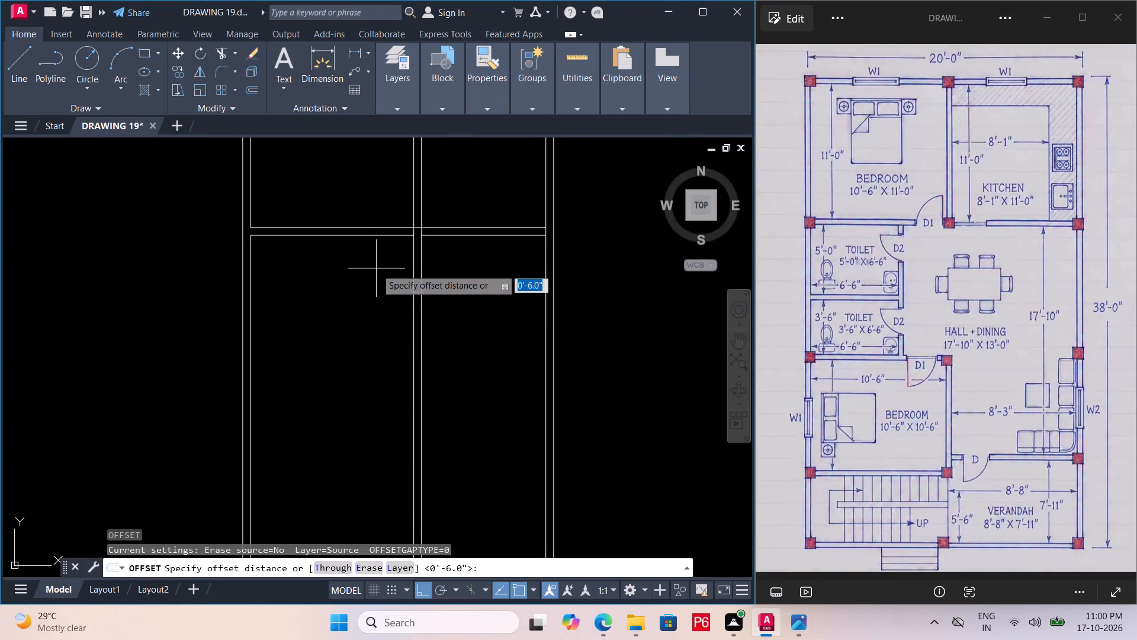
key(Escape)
Offset the lower line of the cross wall below the top bedroom 5' downward for the first toilet.
click(396, 239)
key(o)
key(Return)
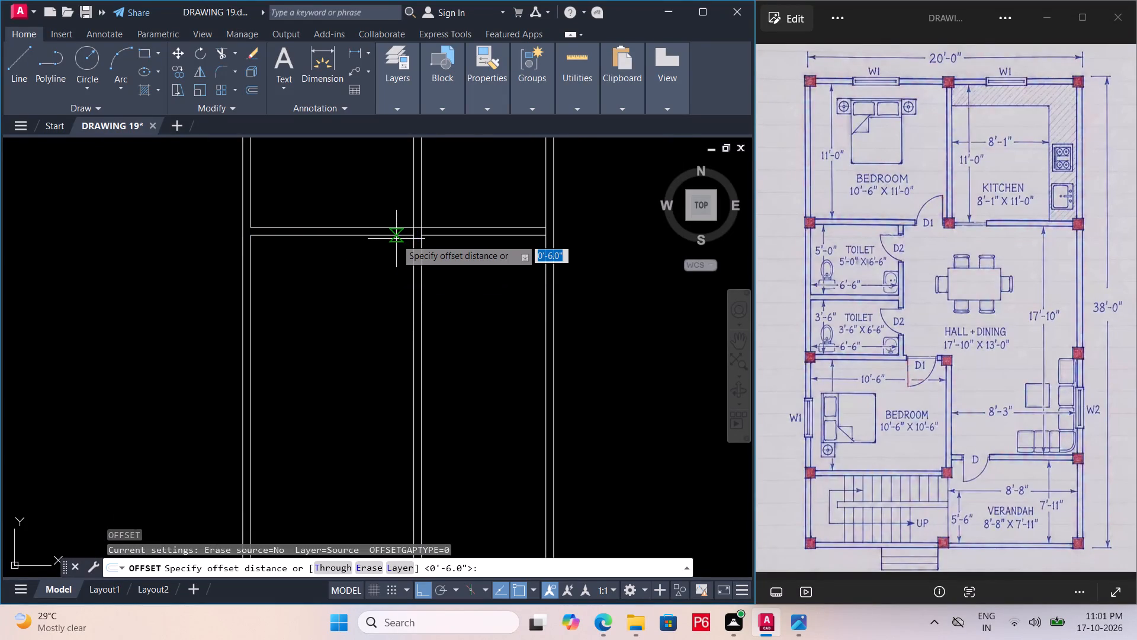
scroll(371, 318, up, 1)
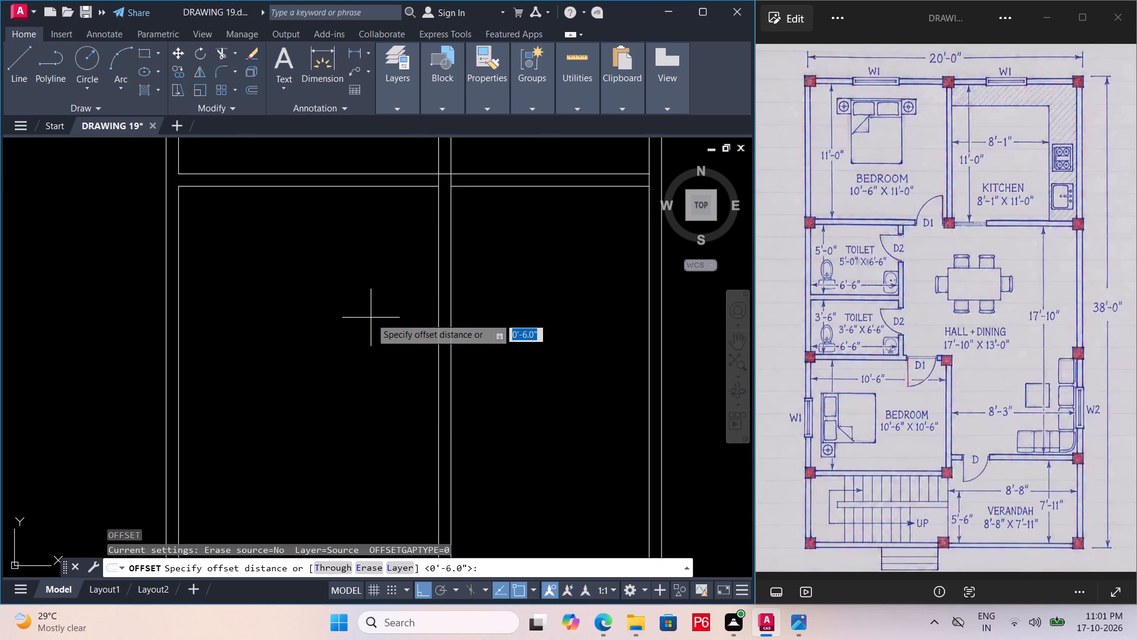
text(5')
key(Return)
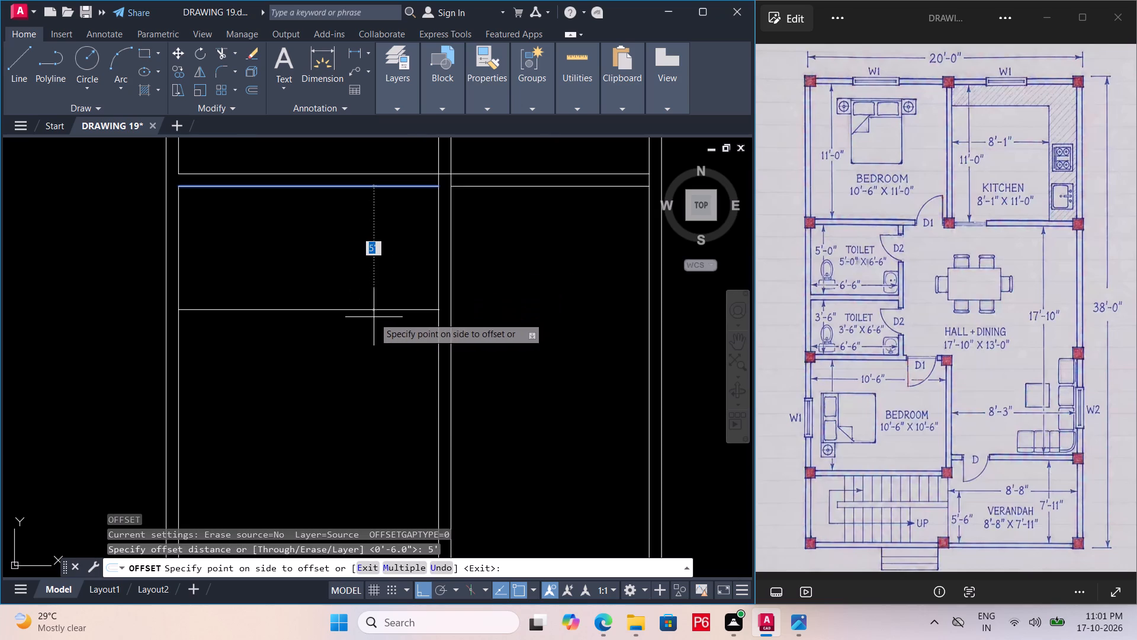
click(364, 355)
key(space)
Offset the new horizontal toilet line 6" downward to give the first toilet wall its thickness.
click(367, 311)
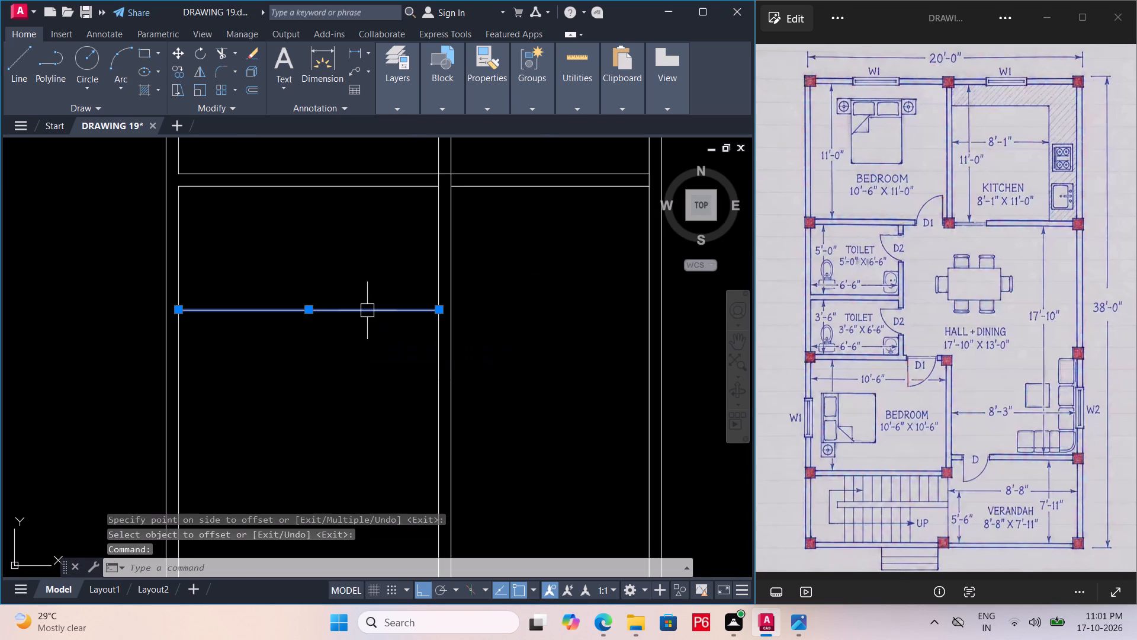
key(o)
key(Return)
text(6")
key(Return)
click(354, 357)
key(space)
Offset the lower line of the first toilet wall 3'6" downward for the second toilet.
scroll(329, 284, down, 2)
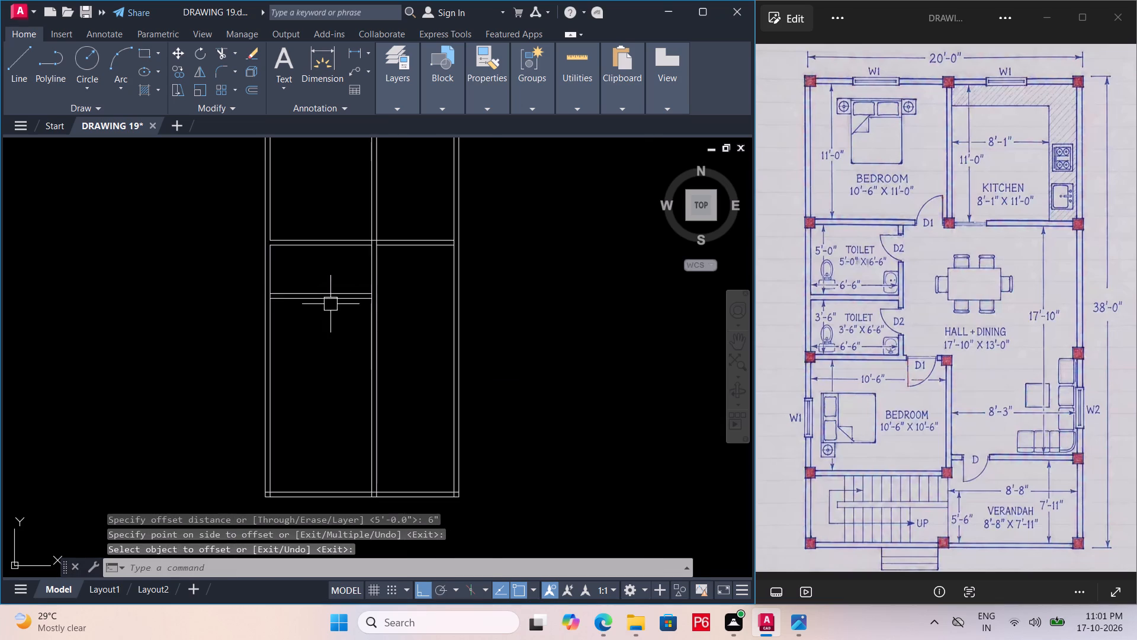
scroll(330, 306, up, 3)
click(340, 279)
key(o)
key(Return)
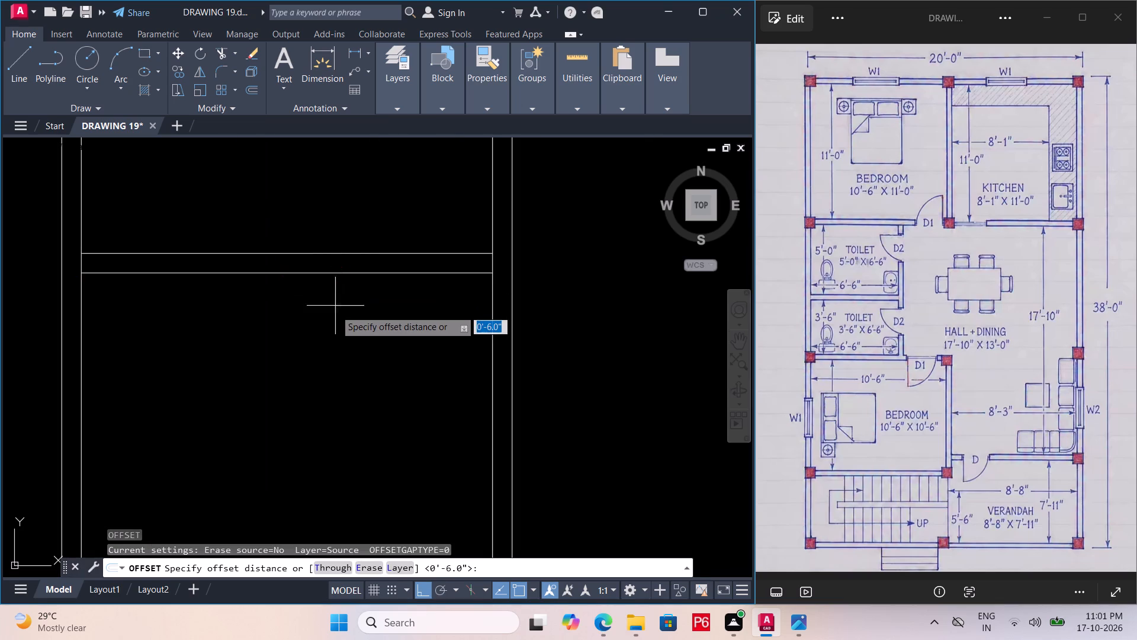
text(3'6")
key(Return)
click(338, 357)
key(space)
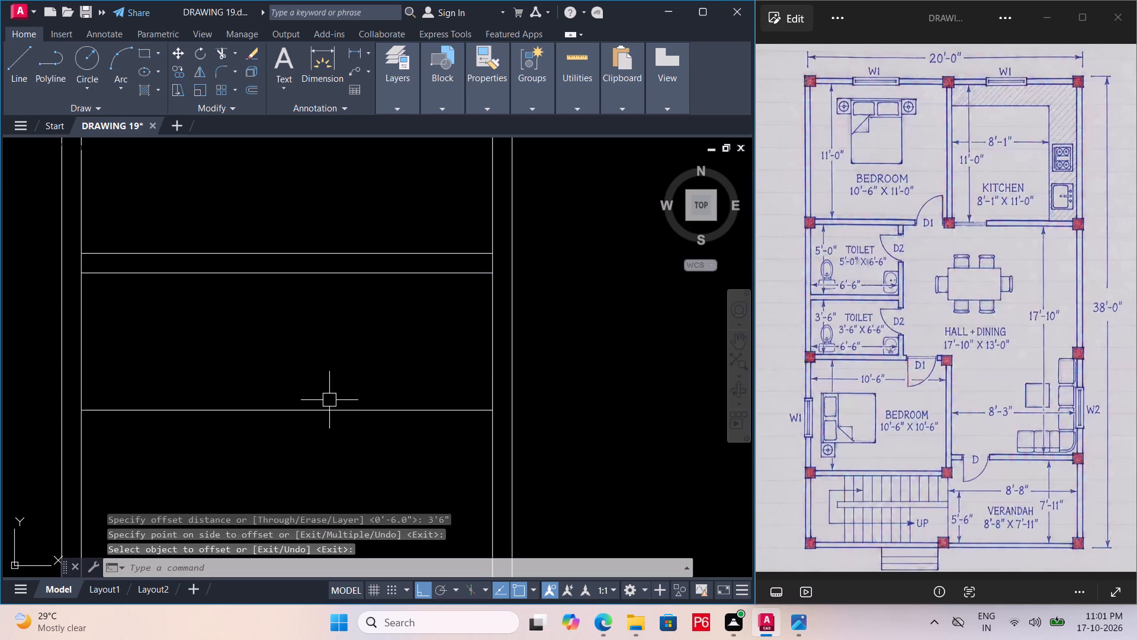
Offset the second toilet's bottom line 6" downward to give that wall its thickness.
click(331, 409)
key(o)
key(Return)
key(6)
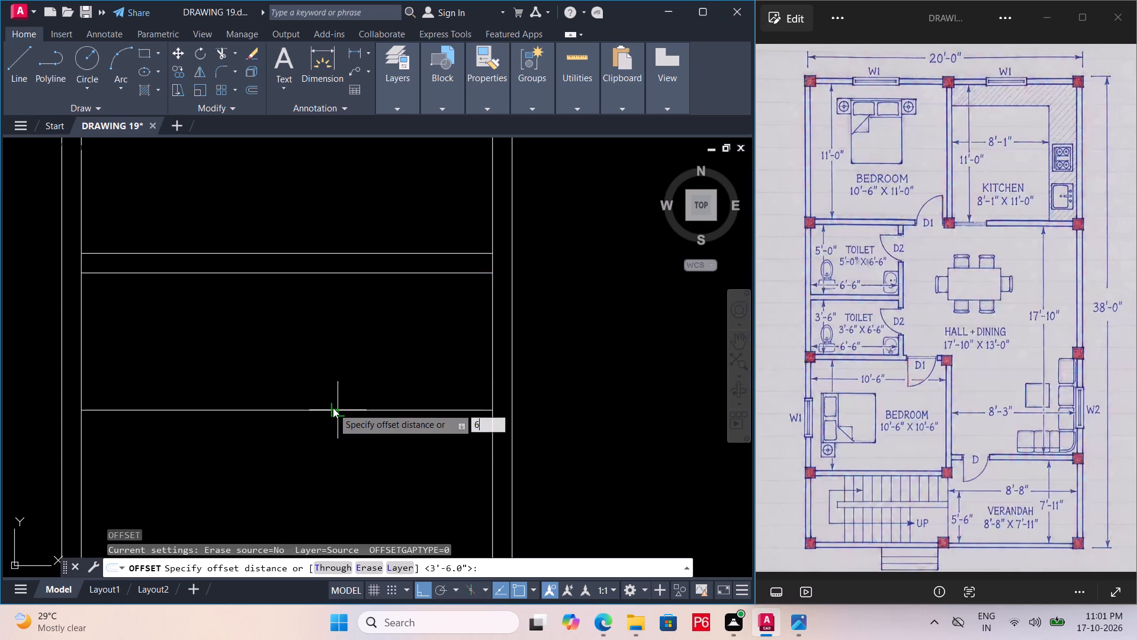
key(shift+quotedbl)
key(Return)
click(322, 438)
scroll(322, 339, down, 4)
key(space)
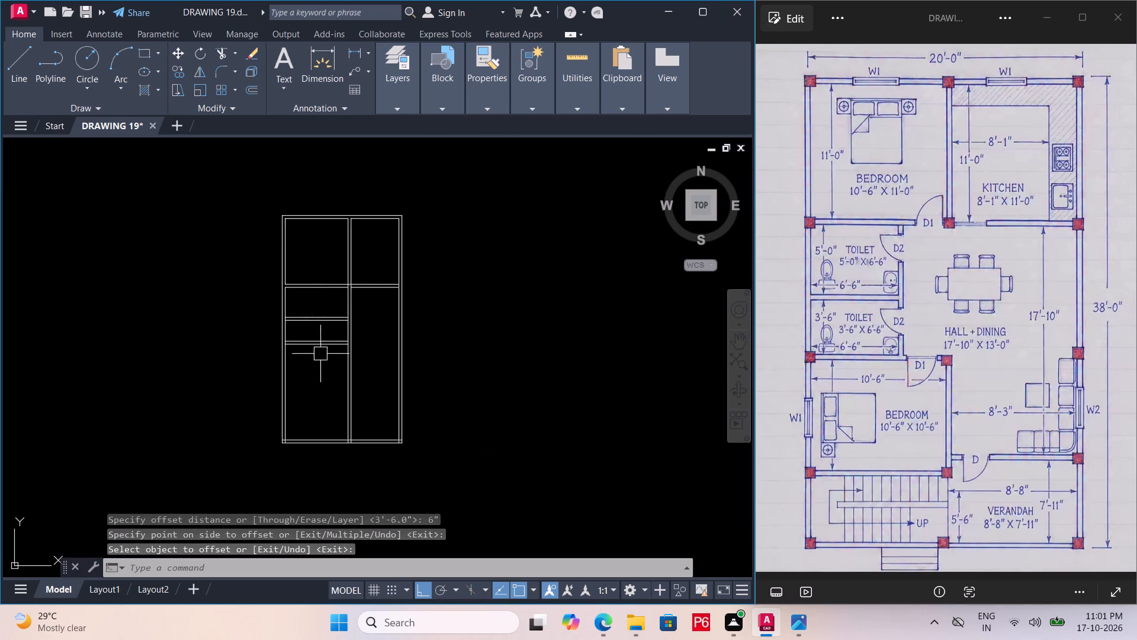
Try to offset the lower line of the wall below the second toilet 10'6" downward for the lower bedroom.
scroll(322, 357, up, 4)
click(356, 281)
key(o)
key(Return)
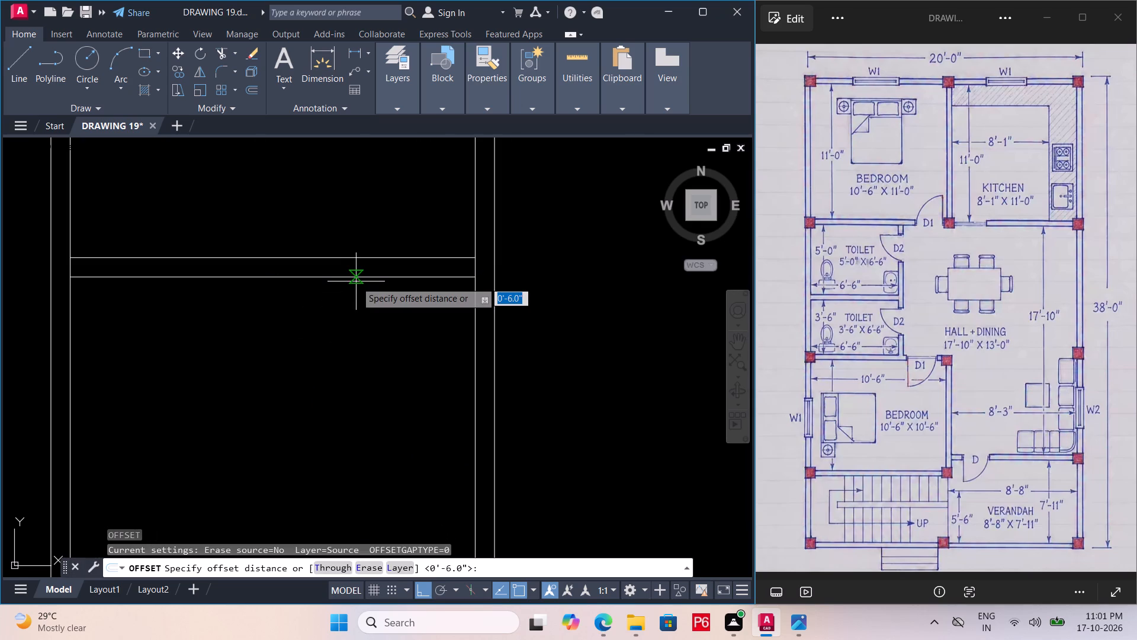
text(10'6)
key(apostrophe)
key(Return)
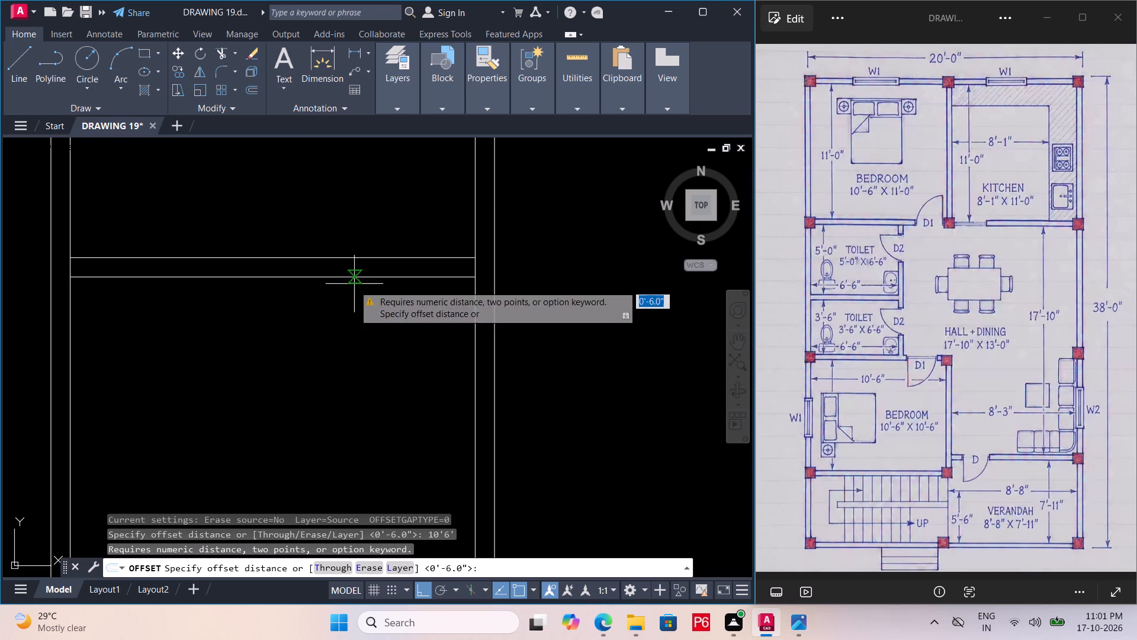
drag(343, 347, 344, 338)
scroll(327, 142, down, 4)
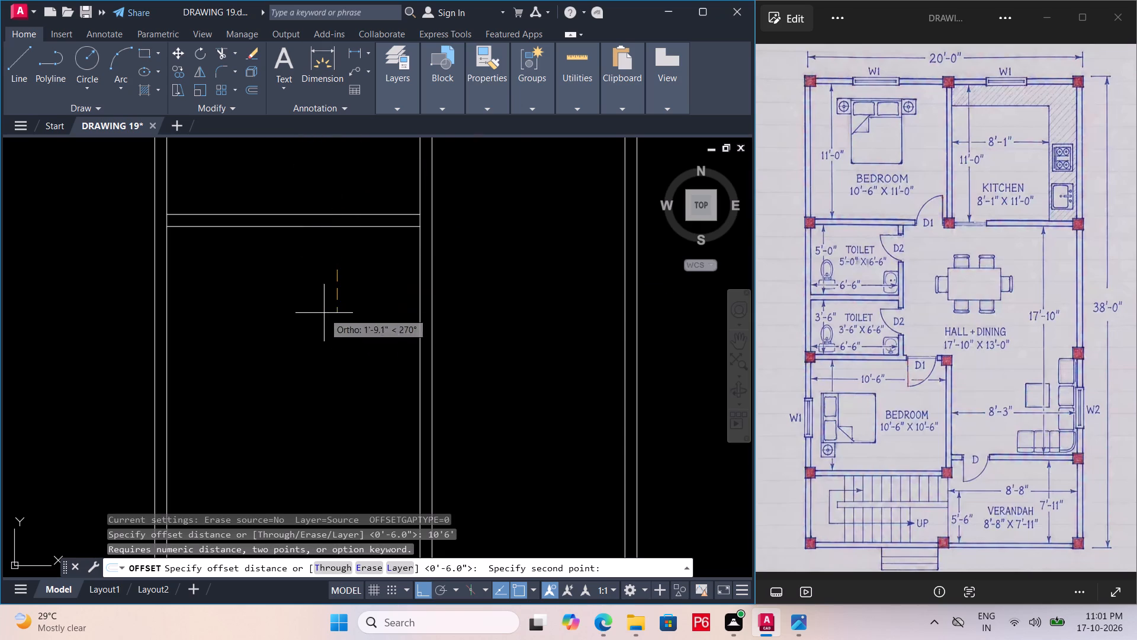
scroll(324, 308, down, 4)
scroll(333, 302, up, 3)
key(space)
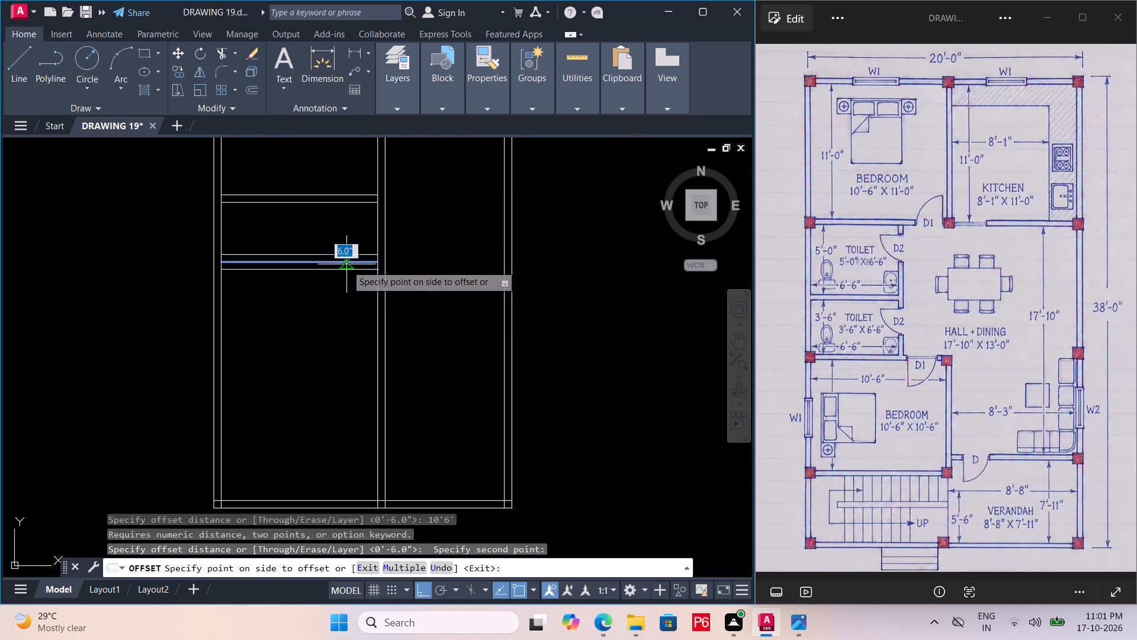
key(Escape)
Offset the lower line of the wall below the second toilet 10'6" downward for the lower bedroom.
click(342, 262)
key(o)
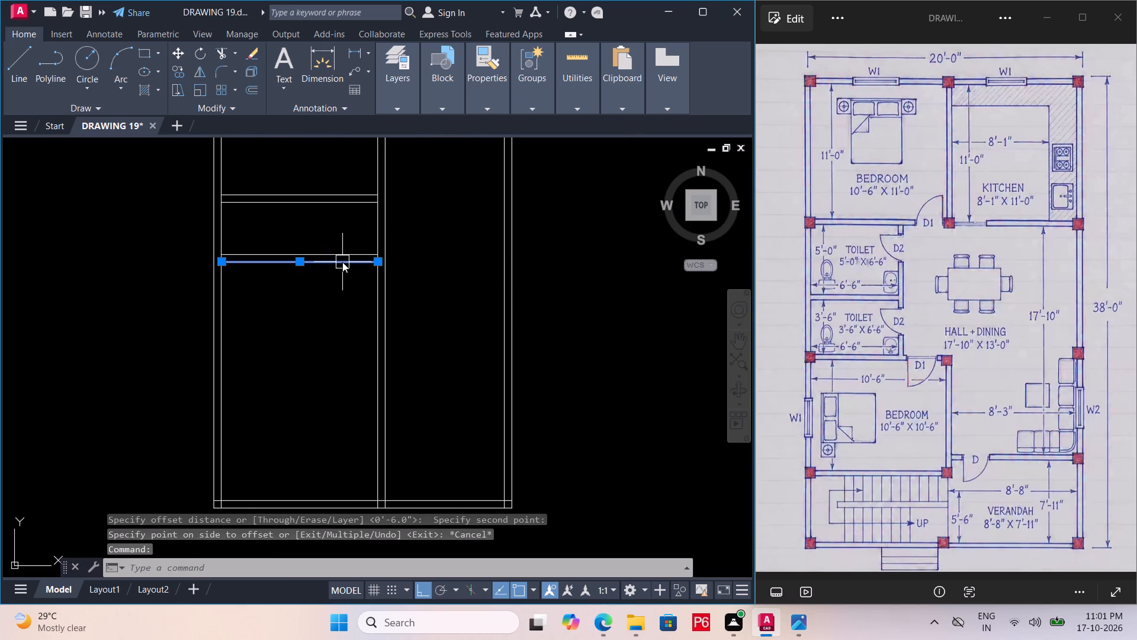
key(Return)
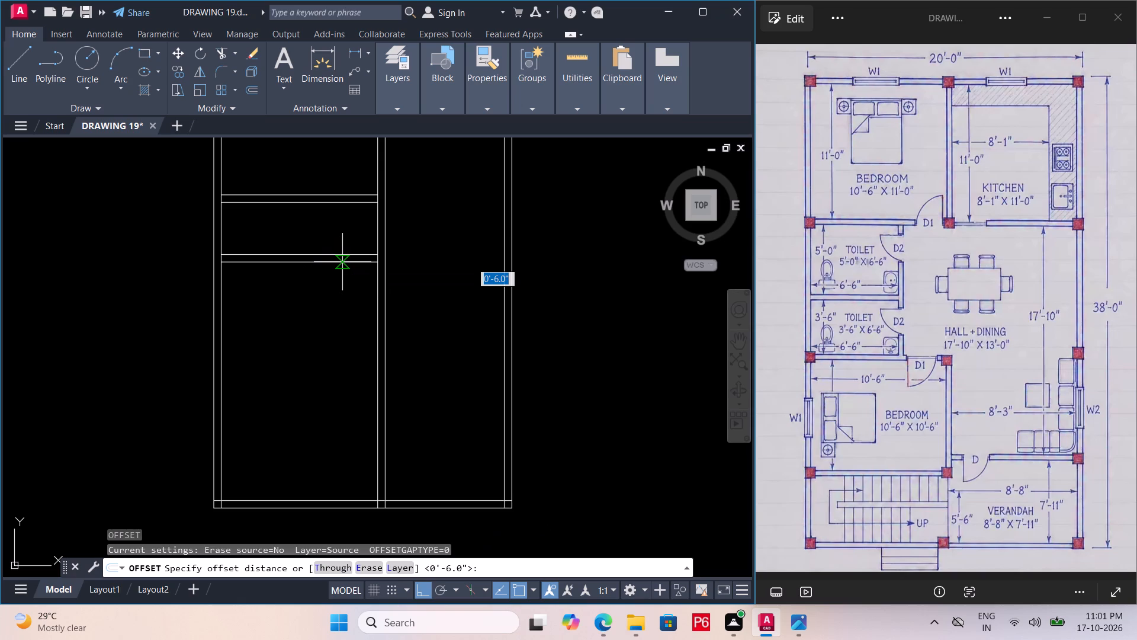
text(10'6")
key(Return)
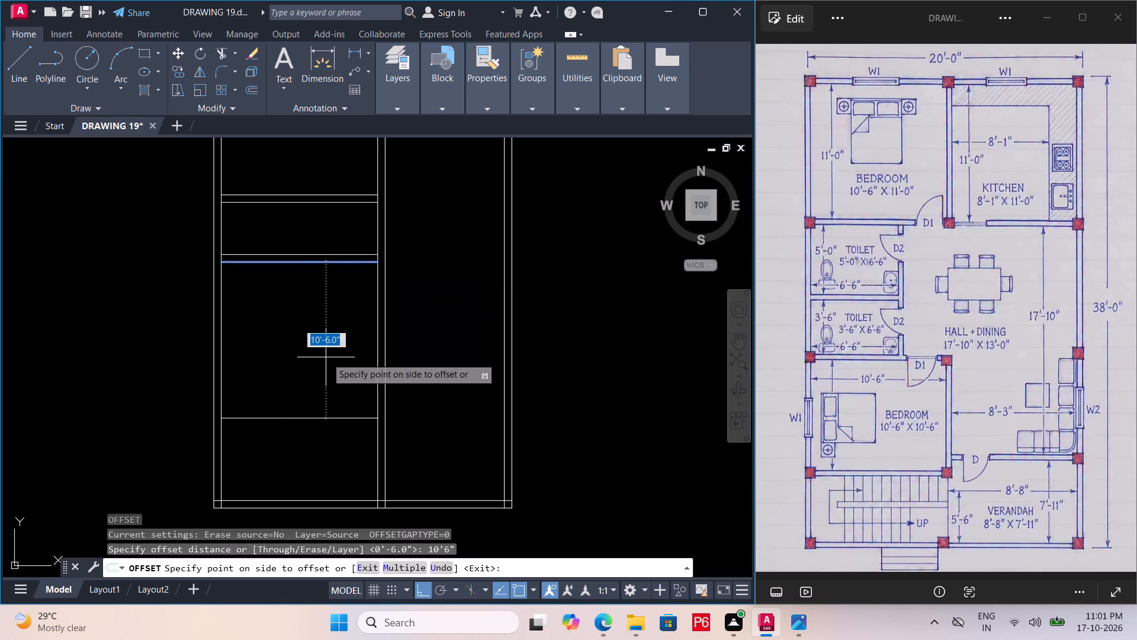
click(326, 357)
key(space)
Trim the overlapping inner wall lines at the lower-left corner of the house outline.
scroll(348, 338, down, 1)
middle_drag(374, 297, 390, 263)
scroll(332, 451, up, 2)
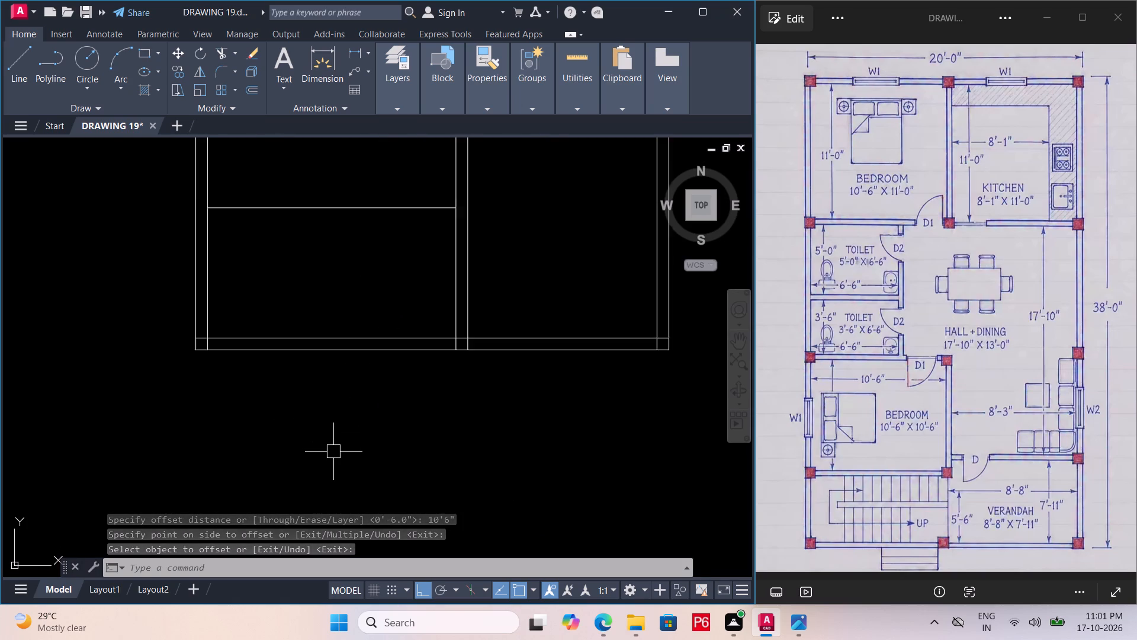
scroll(333, 452, up, 2)
scroll(406, 446, down, 2)
scroll(309, 364, up, 1)
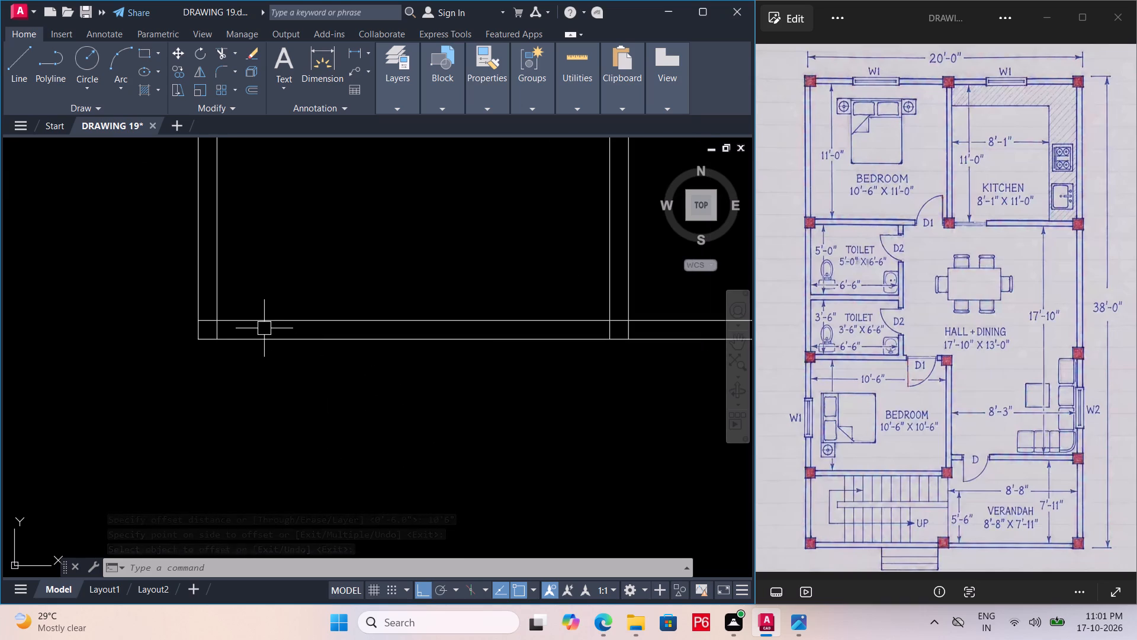
text(TR)
key(space)
key(space)
click(212, 321)
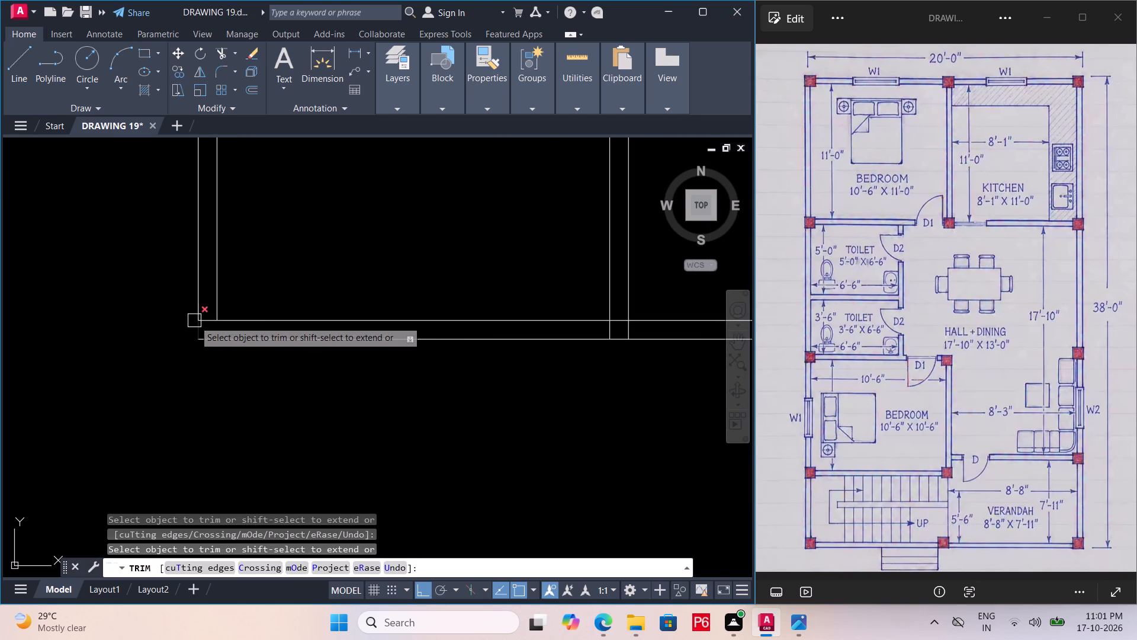
click(202, 317)
key(ctrl+z)
scroll(212, 318, up, 3)
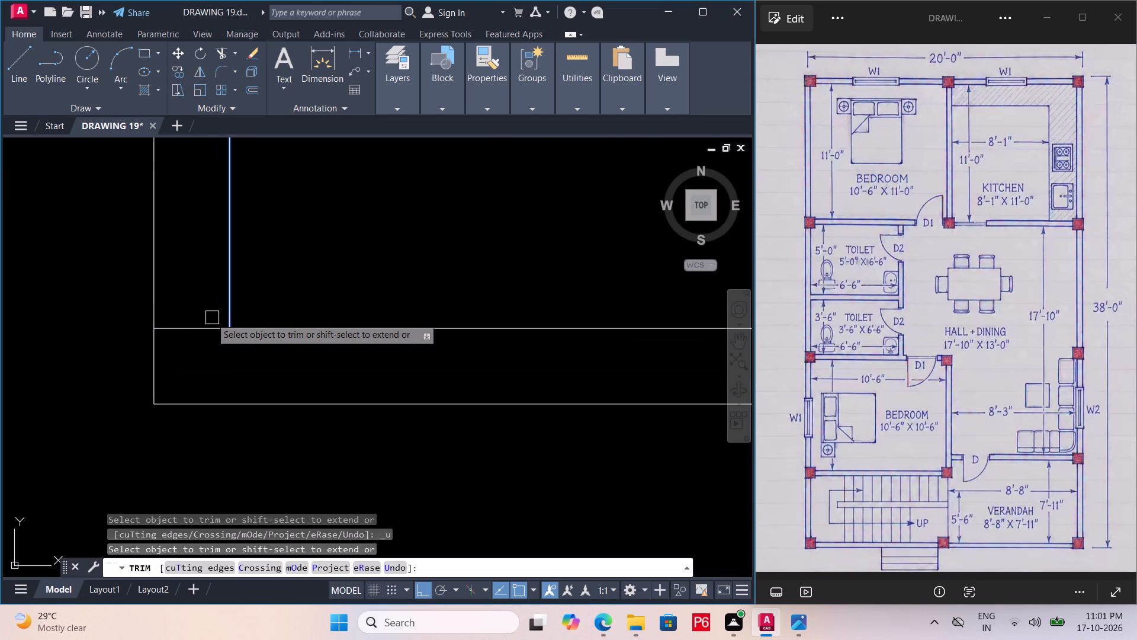
double_click(208, 321)
click(207, 329)
Trim the overlapping lines where the central vertical wall meets the bottom exterior wall.
scroll(166, 324, down, 5)
scroll(297, 330, up, 2)
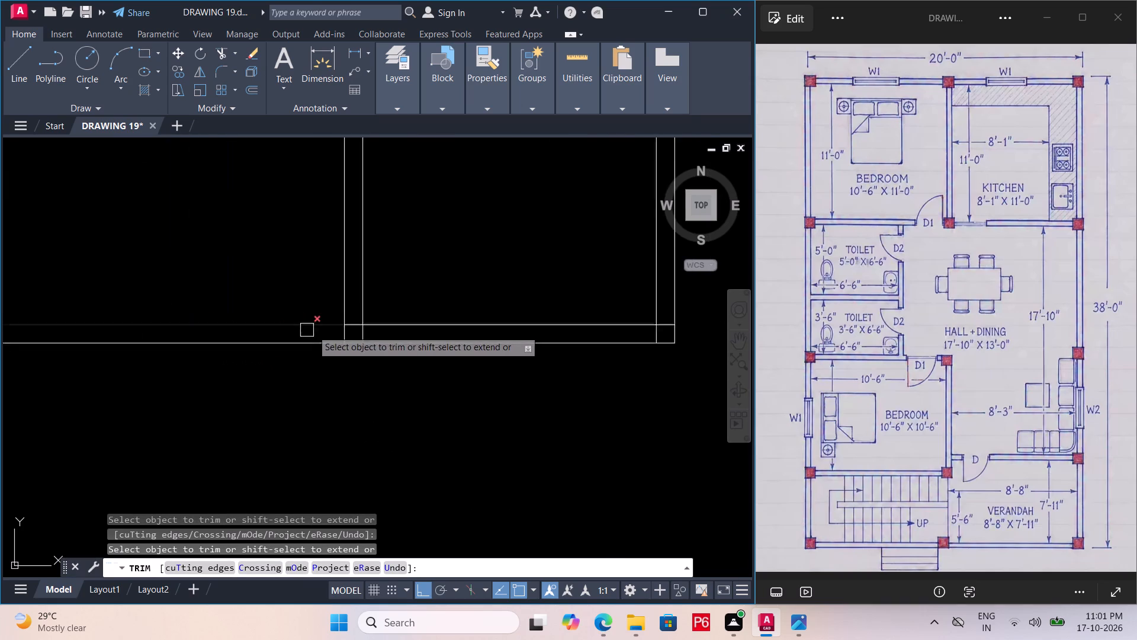
scroll(316, 330, up, 2)
click(381, 339)
click(406, 325)
drag(401, 316, 401, 315)
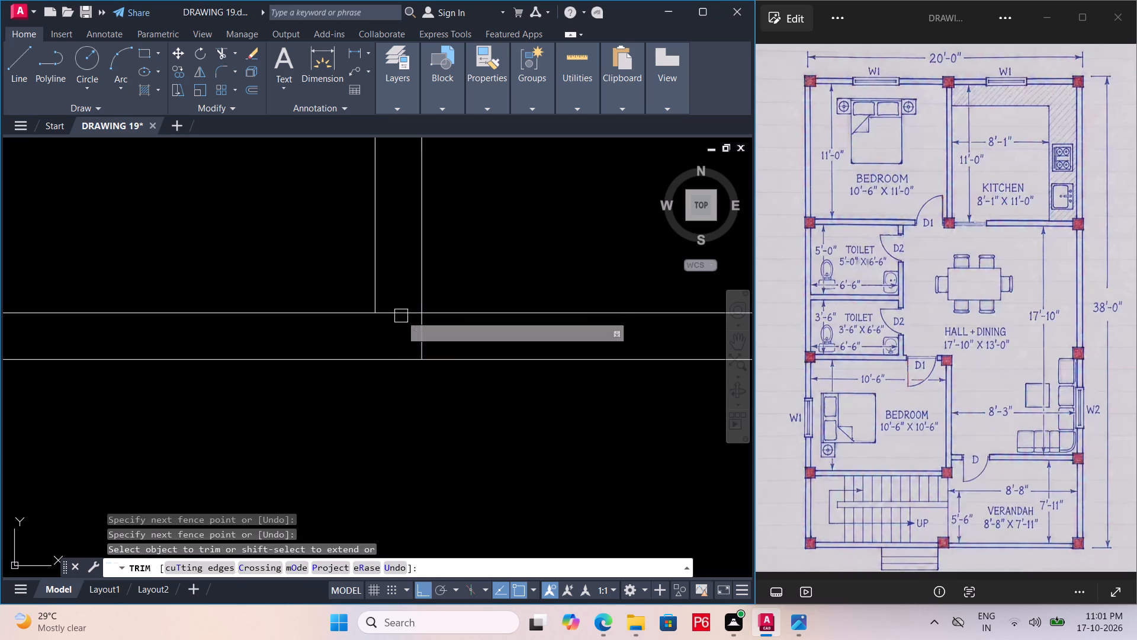
drag(401, 315, 406, 311)
click(418, 336)
click(402, 313)
Trim the overlapping inner wall lines at the lower-right corner of the house outline.
scroll(373, 355, down, 4)
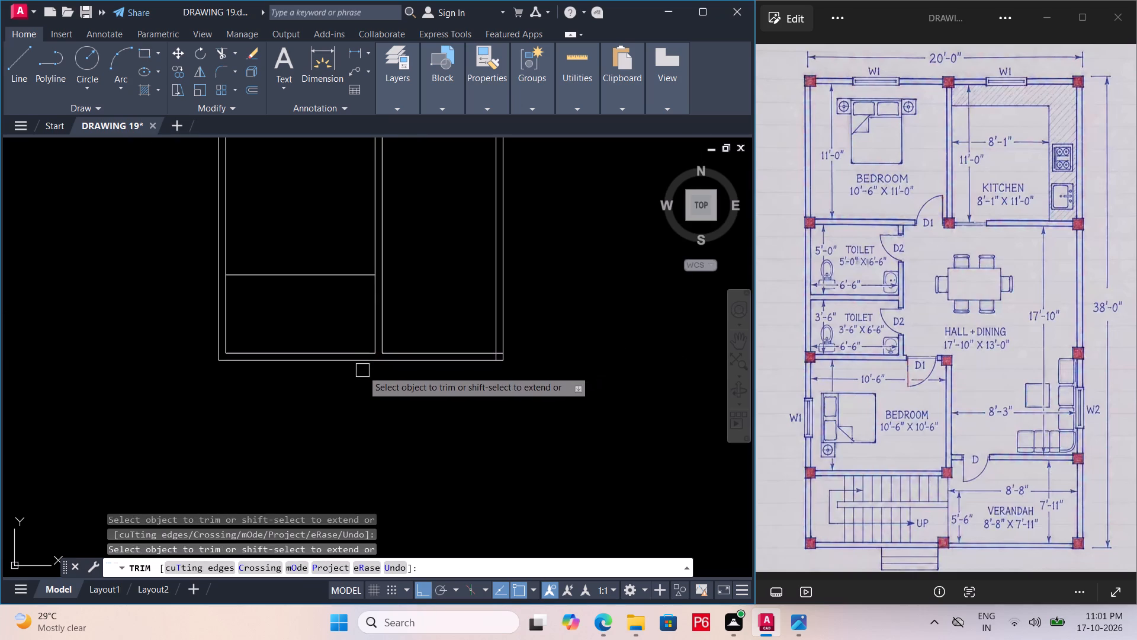
scroll(486, 357, up, 4)
click(545, 354)
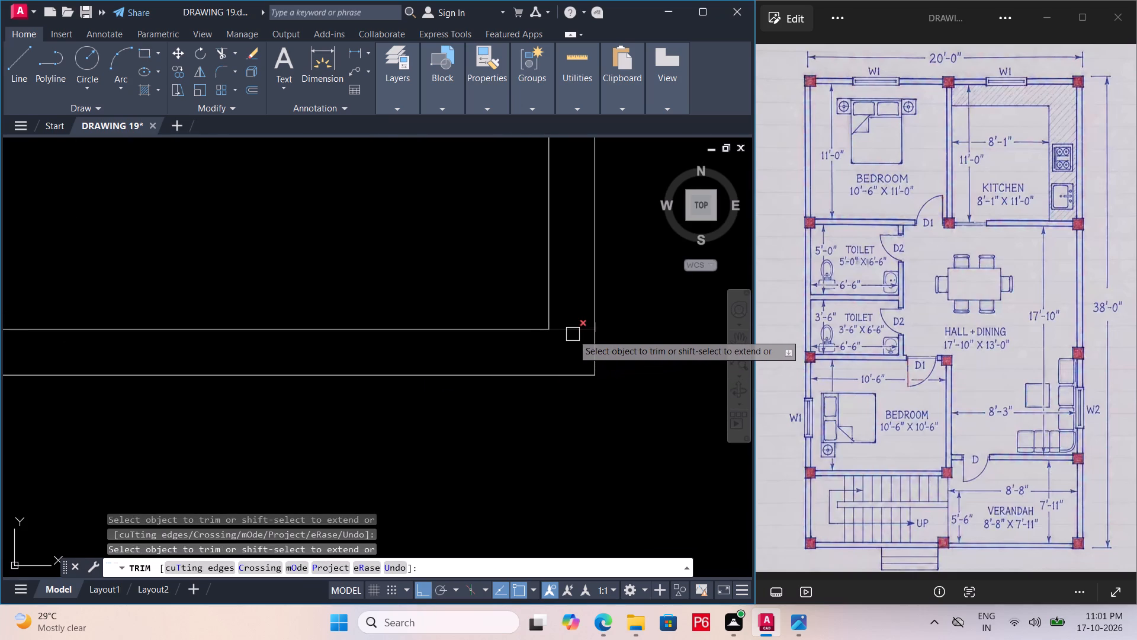
click(572, 330)
Trim the crossing lines at the junctions of the horizontal wall below the upper bedroom and kitchen.
scroll(557, 425, down, 6)
scroll(505, 215, up, 4)
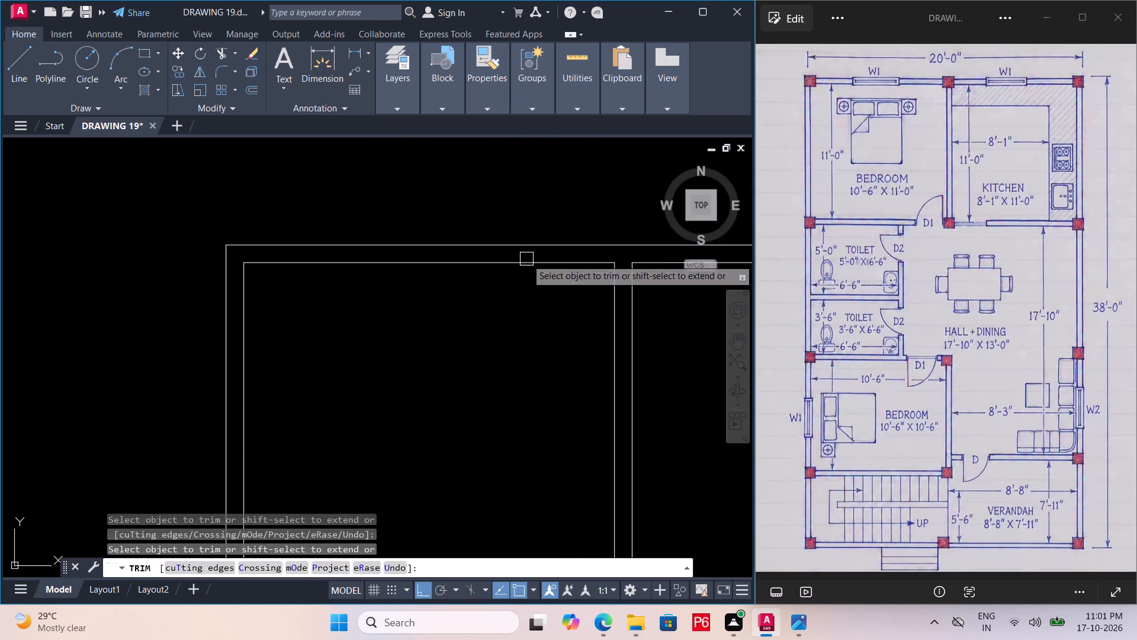
scroll(421, 245, down, 1)
middle_drag(399, 233, 348, 191)
middle_drag(512, 474, 489, 414)
scroll(489, 414, up, 4)
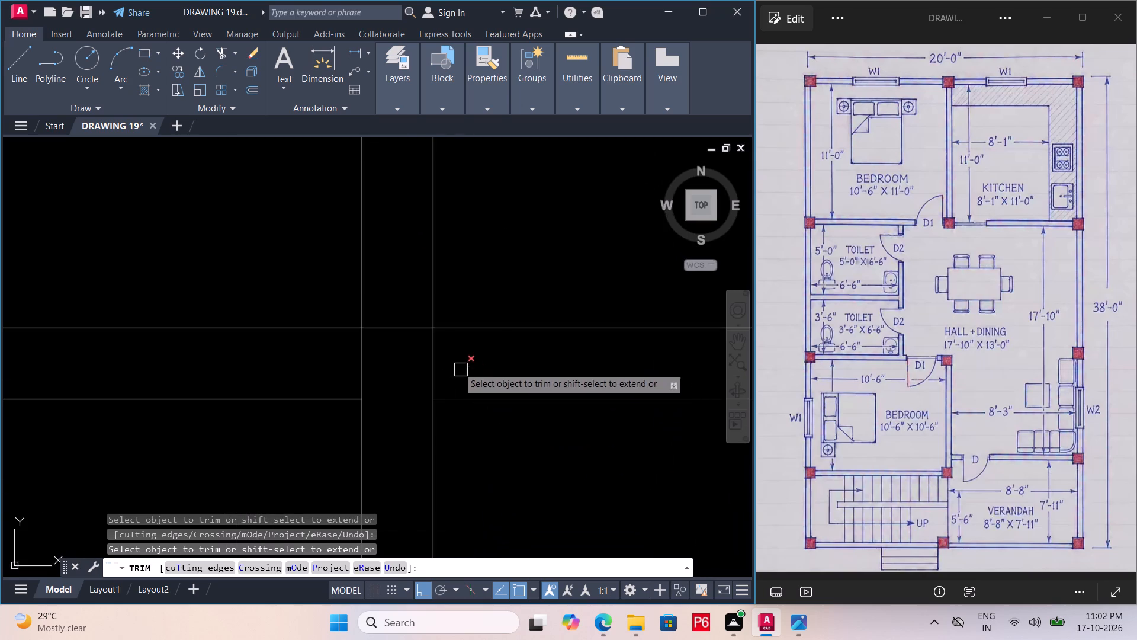
drag(409, 328, 415, 333)
click(434, 350)
drag(365, 360, 359, 360)
scroll(267, 332, down, 5)
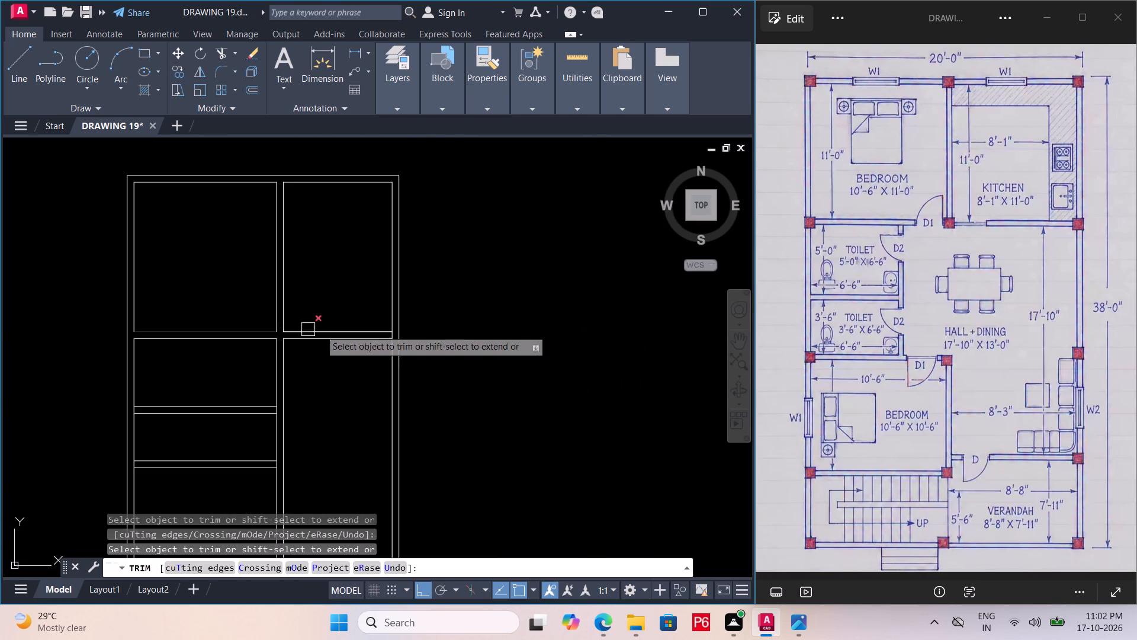
scroll(384, 330, up, 4)
click(438, 360)
scroll(466, 318, down, 4)
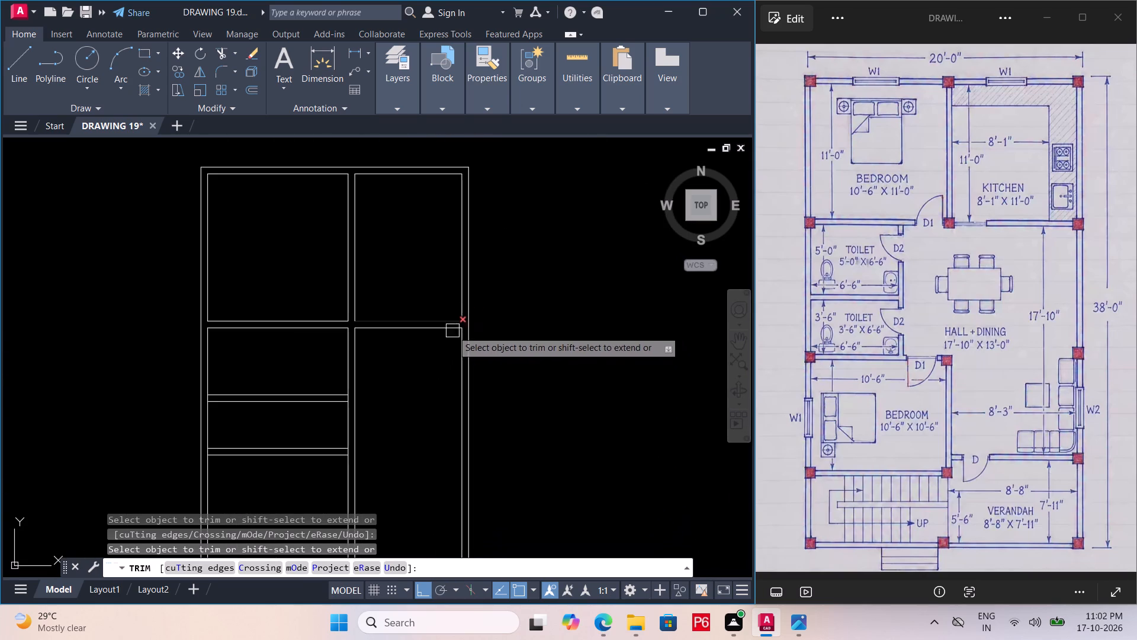
middle_drag(349, 367, 406, 361)
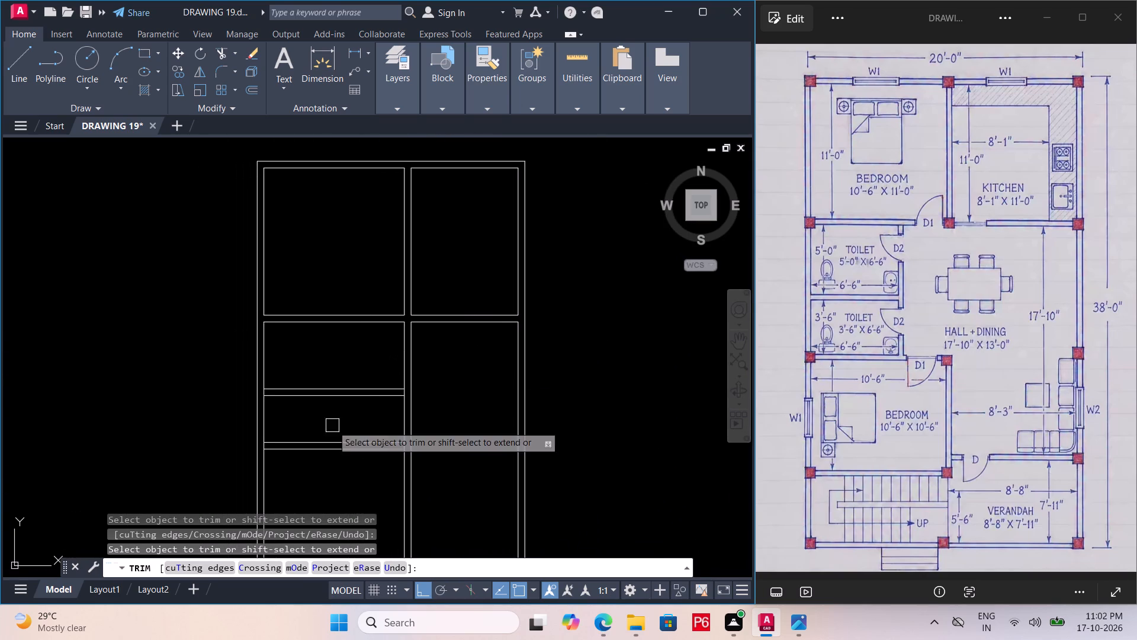
key(Escape)
Trim the left exterior wall's inner line where the two horizontal toilet walls meet it.
scroll(324, 383, up, 4)
scroll(354, 401, down, 2)
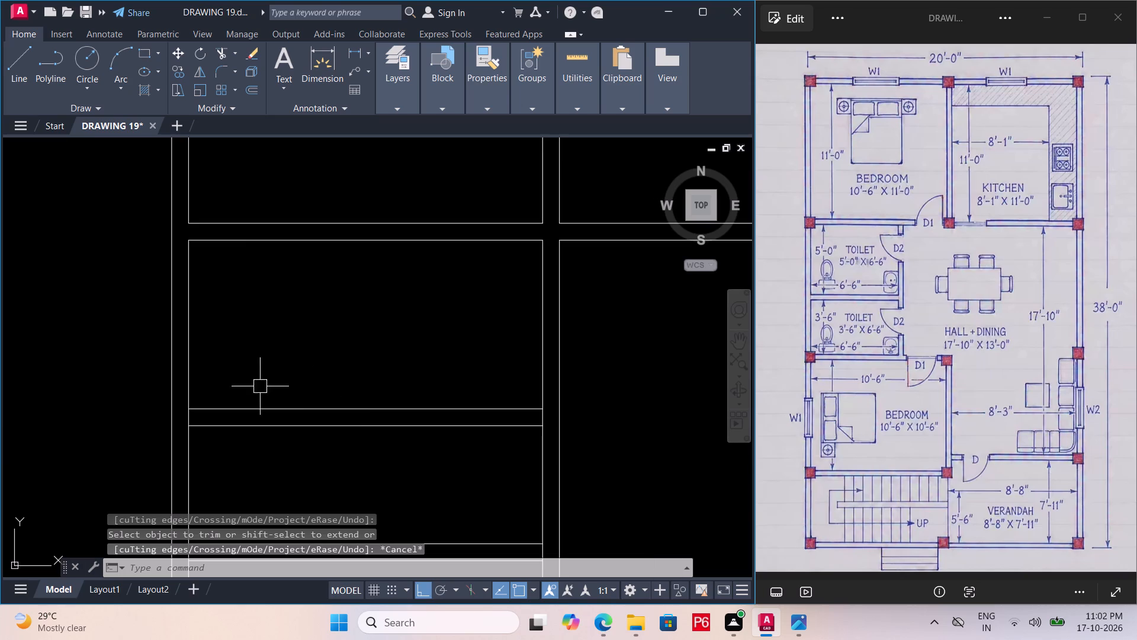
key(t)
key(r)
key(space)
key(space)
scroll(188, 424, up, 3)
click(188, 410)
scroll(219, 307, down, 5)
scroll(225, 371, up, 5)
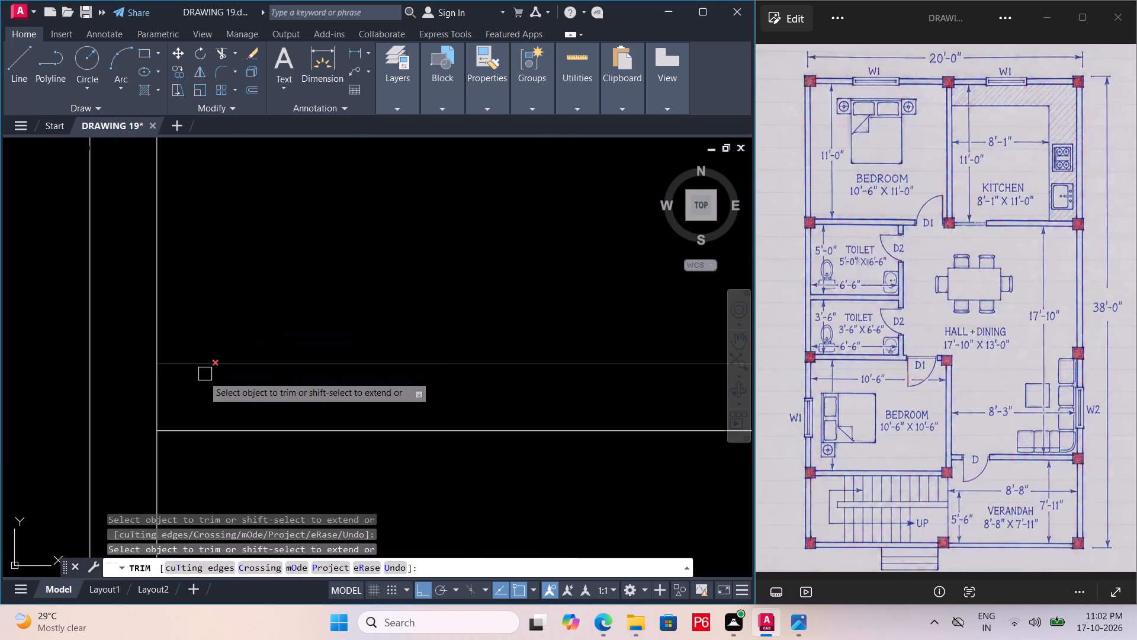
click(158, 391)
scroll(222, 460, down, 4)
key(space)
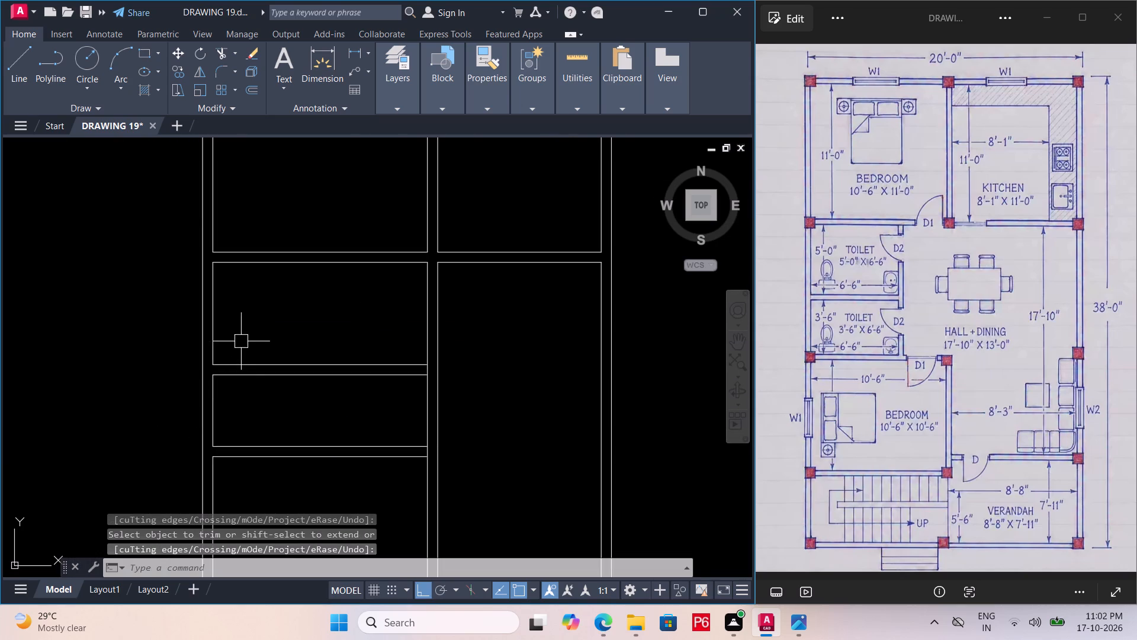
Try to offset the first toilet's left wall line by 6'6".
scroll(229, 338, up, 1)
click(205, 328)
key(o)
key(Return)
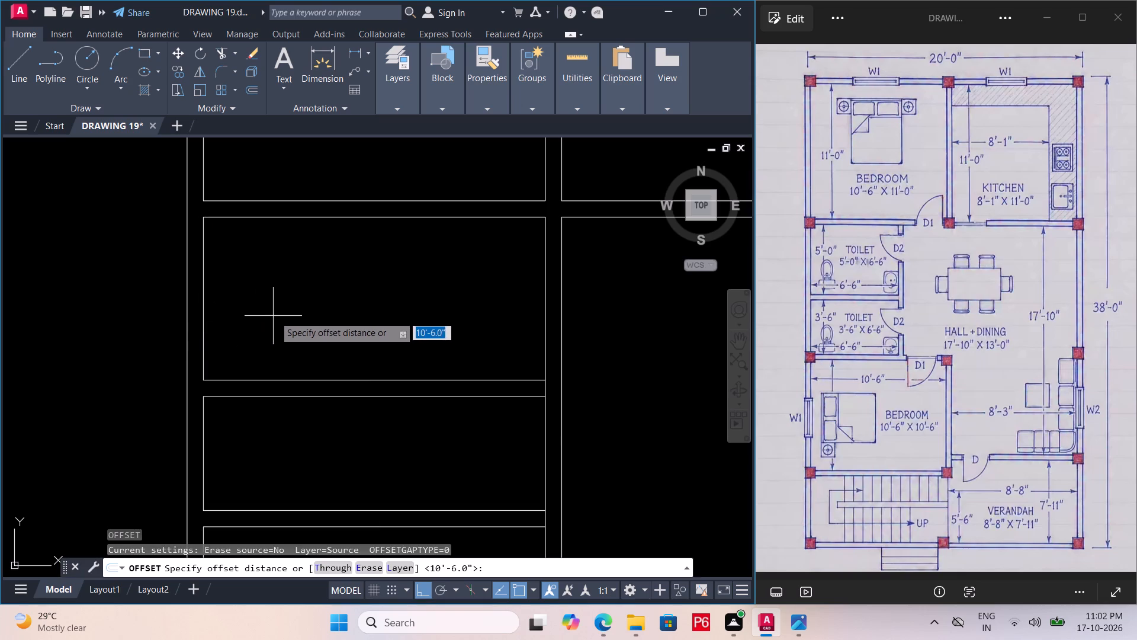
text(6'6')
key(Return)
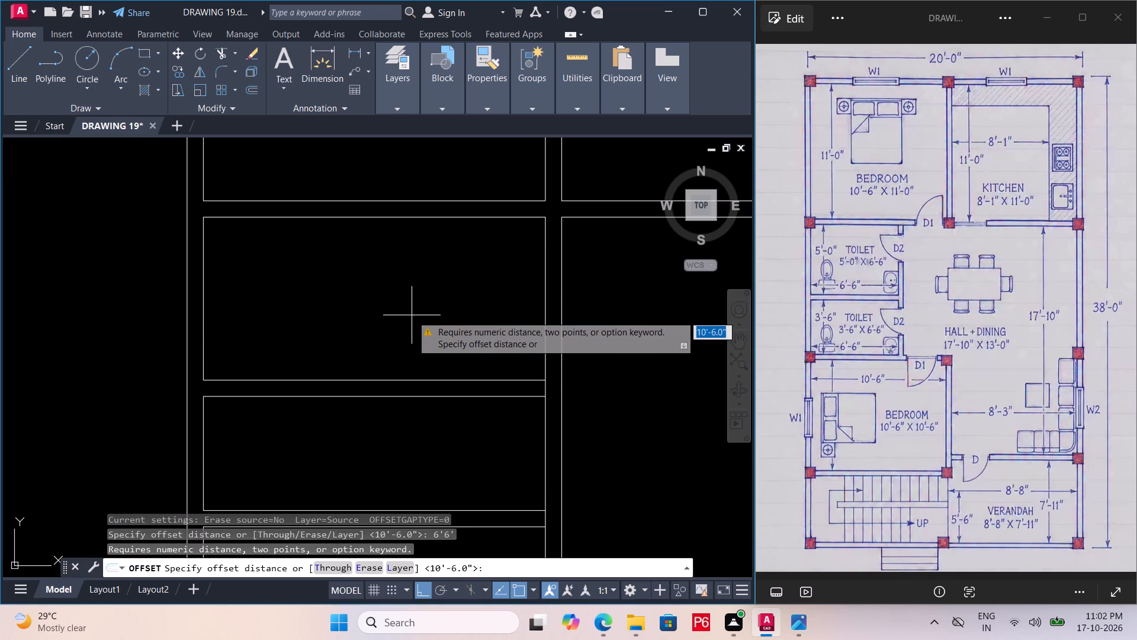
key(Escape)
Offset the first toilet's left wall line 6'6" to the right to set the toilet's width.
click(204, 329)
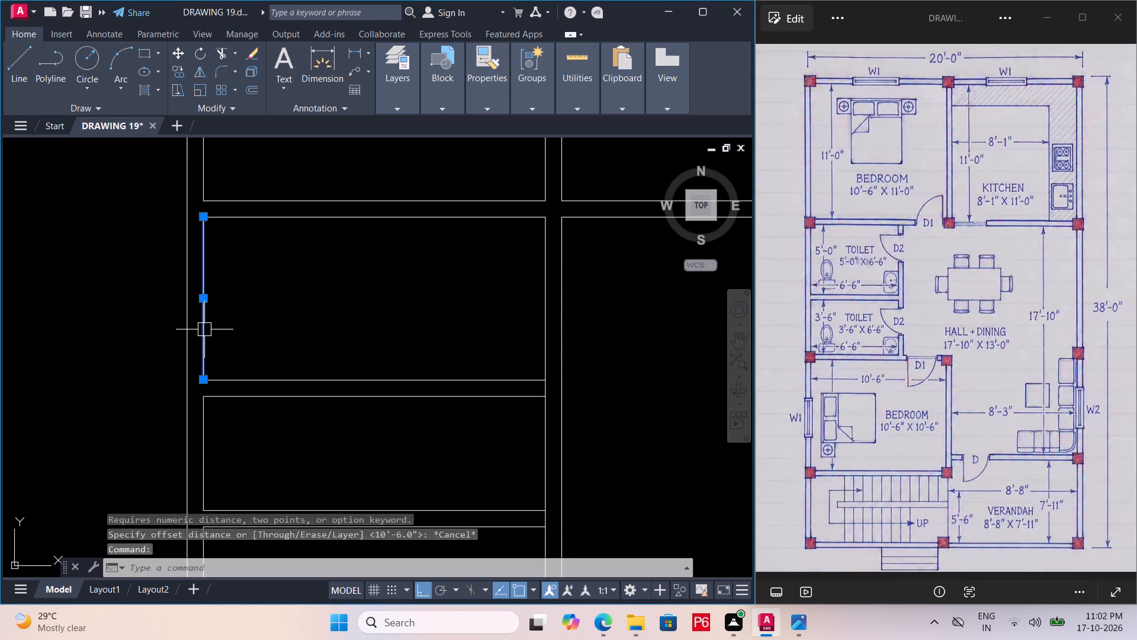
key(o)
key(Return)
text(6;)
key(BackSpace)
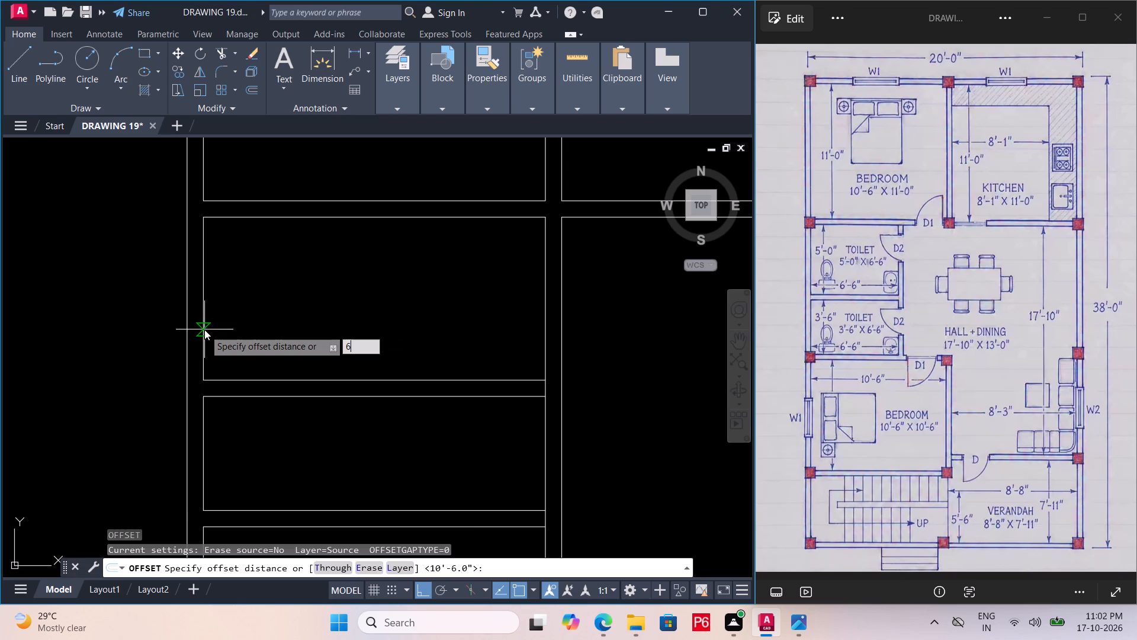
key(apostrophe)
text(6")
key(Return)
click(317, 311)
key(space)
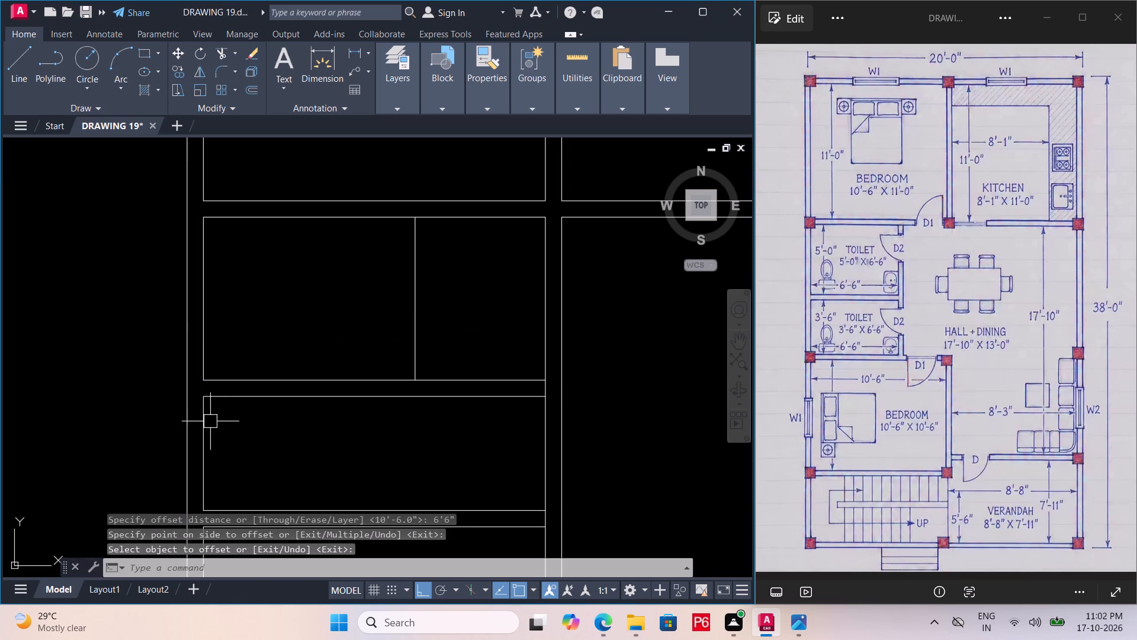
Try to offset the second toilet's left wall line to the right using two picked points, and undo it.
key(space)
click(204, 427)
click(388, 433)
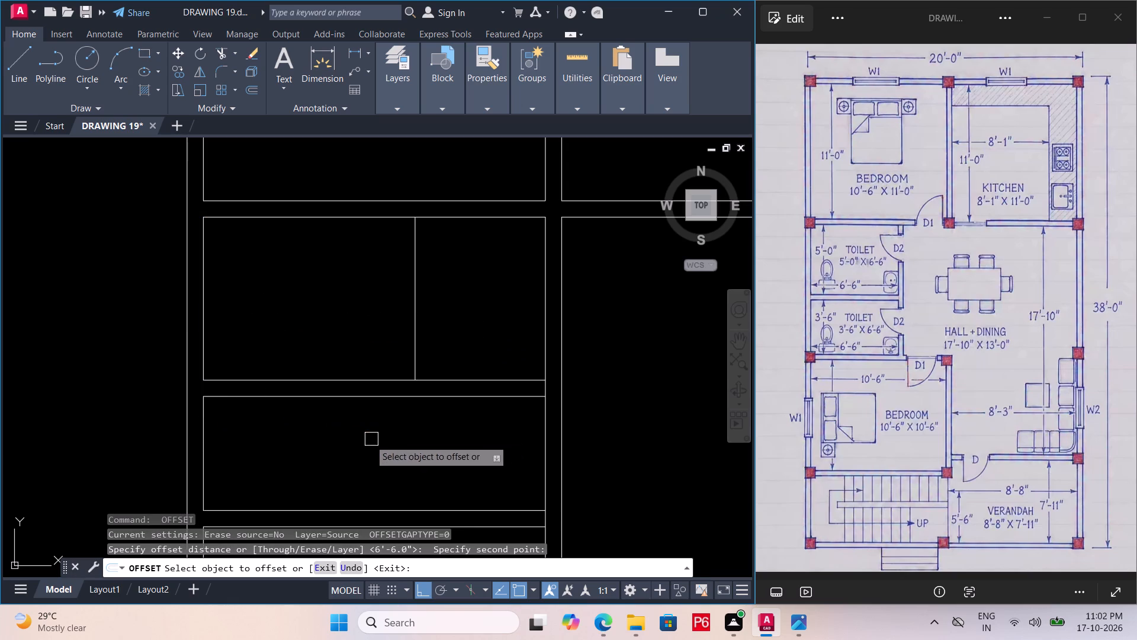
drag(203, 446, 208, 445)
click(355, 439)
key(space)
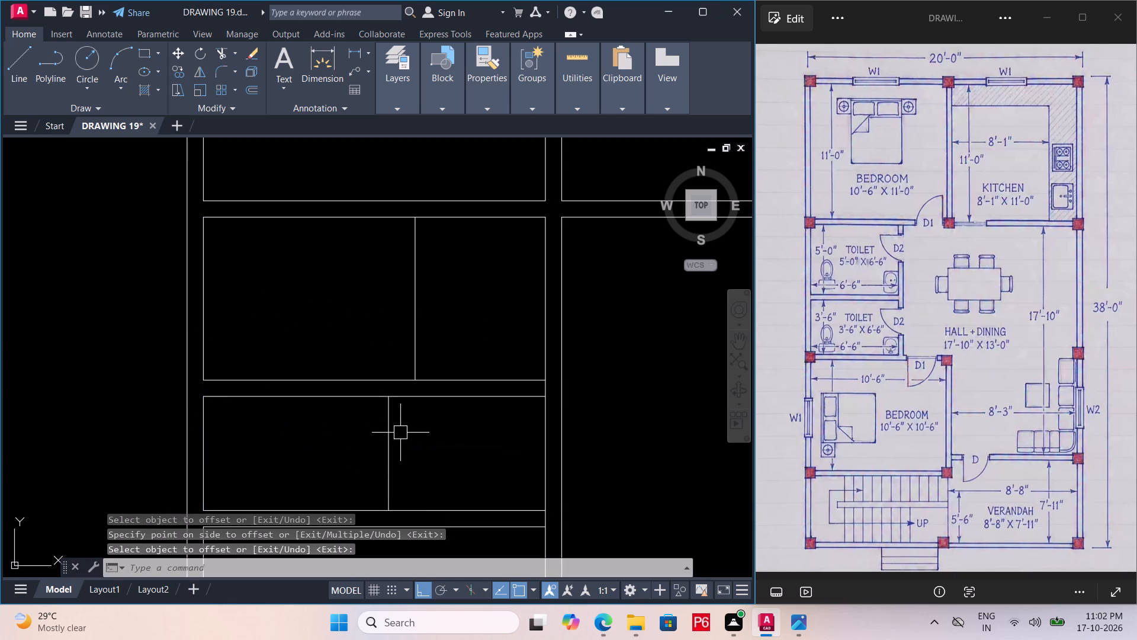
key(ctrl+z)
Offset the second toilet's left wall line 6'6" to the right to set the toilet's width.
click(210, 445)
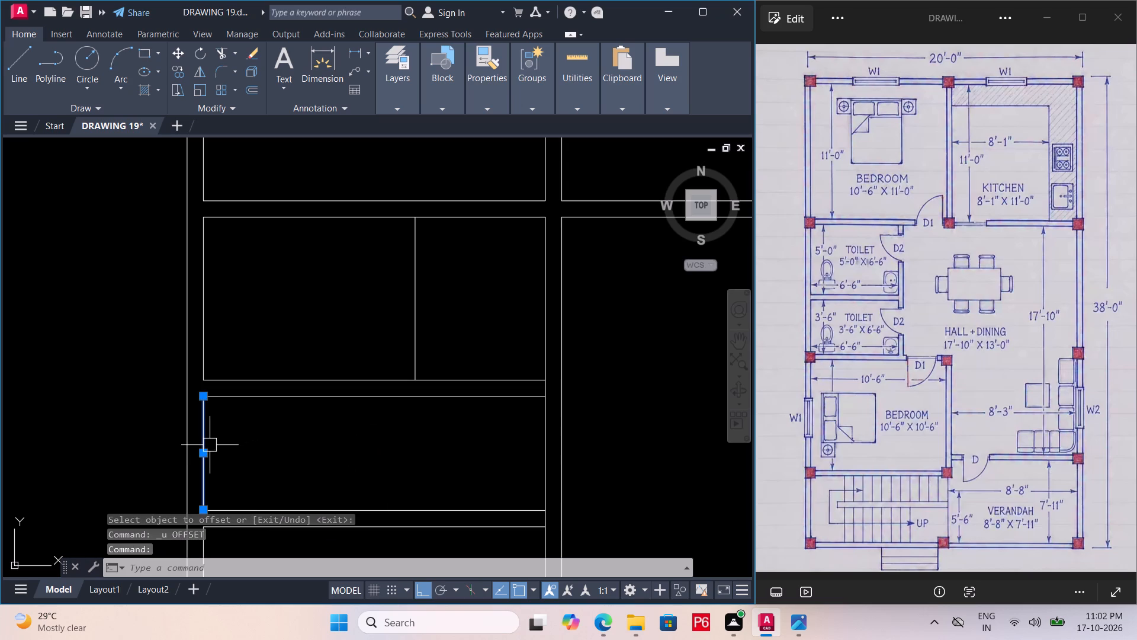
key(o)
key(Return)
text(6'6")
key(Return)
click(309, 437)
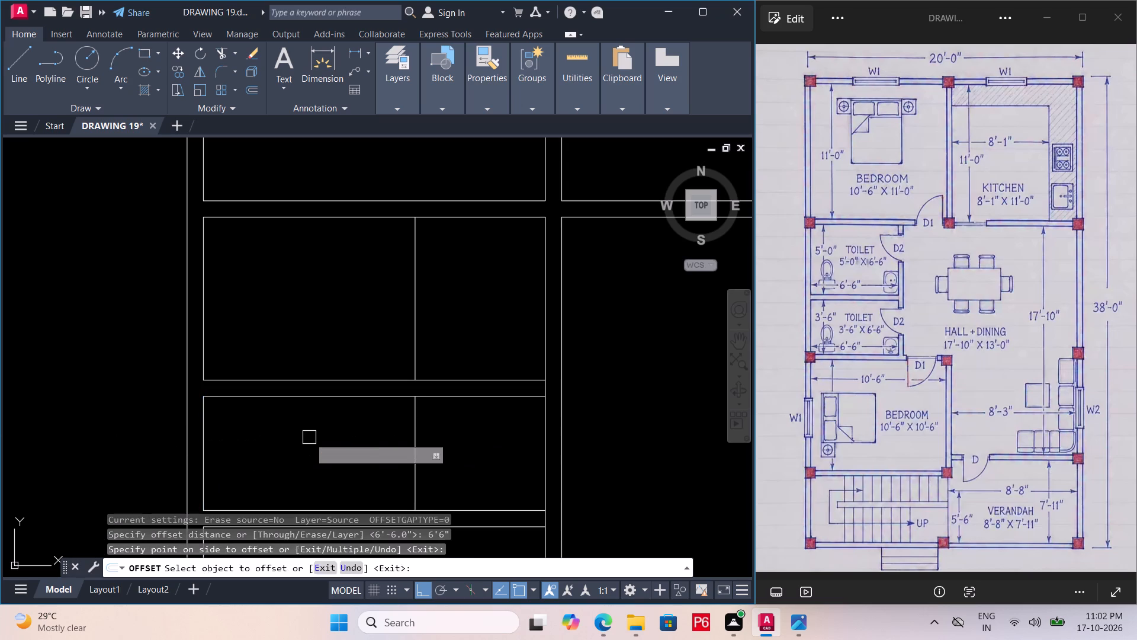
key(space)
Offset the right-hand vertical lines of both toilets 6" to the right to give their wall its thickness.
click(415, 327)
key(o)
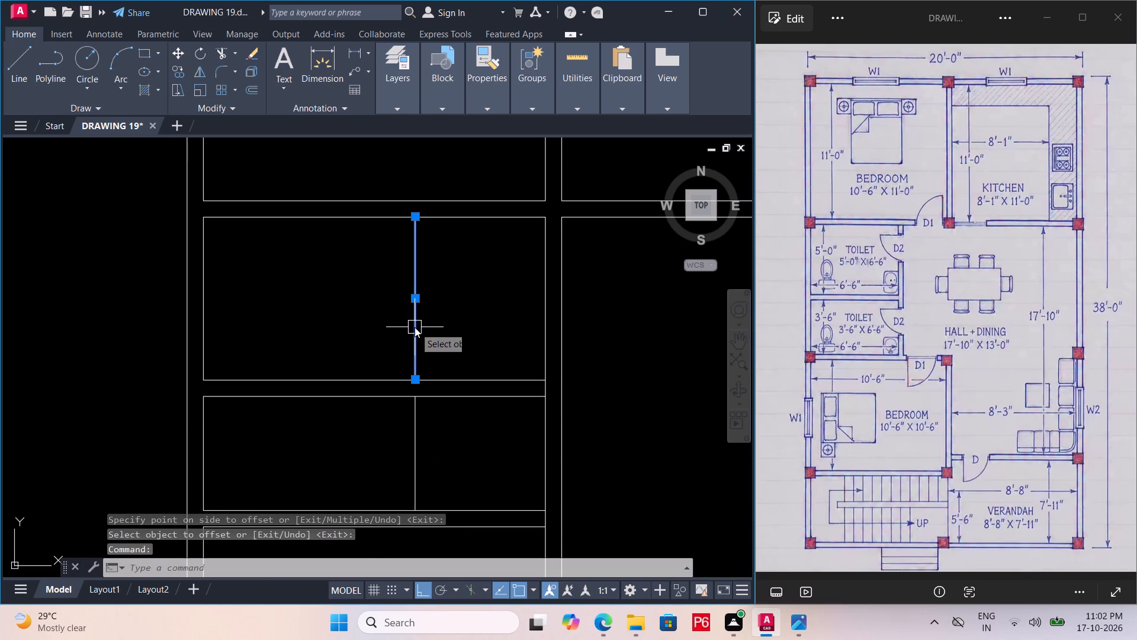
key(Return)
text(6")
key(Return)
click(441, 309)
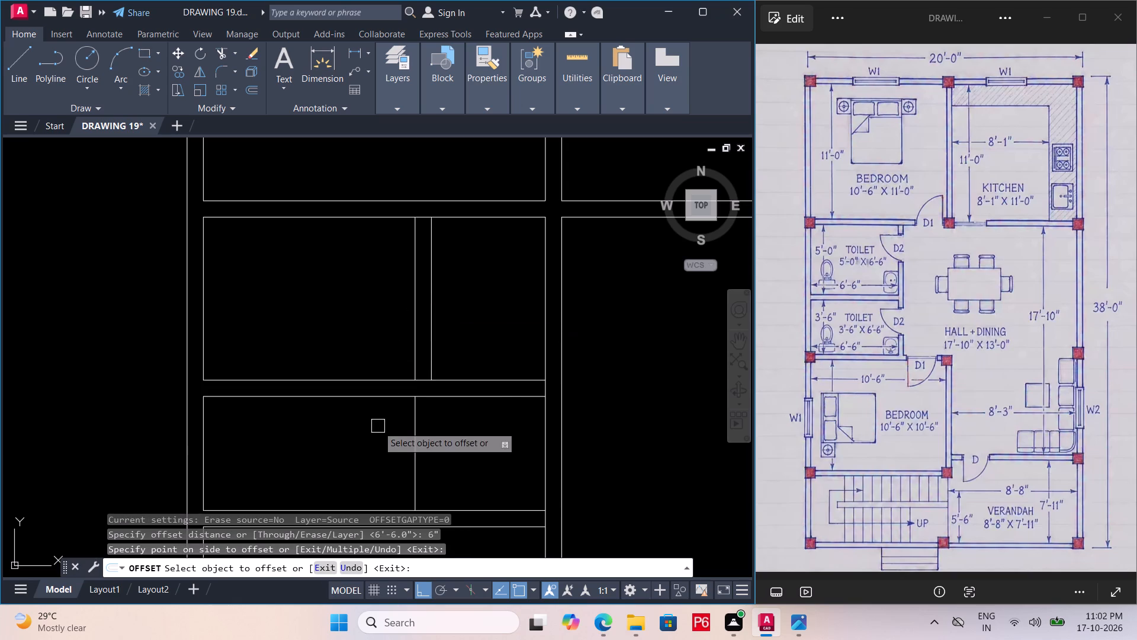
click(410, 427)
click(439, 431)
Save the drawing.
key(ctrl+s)
key(ctrl+s)
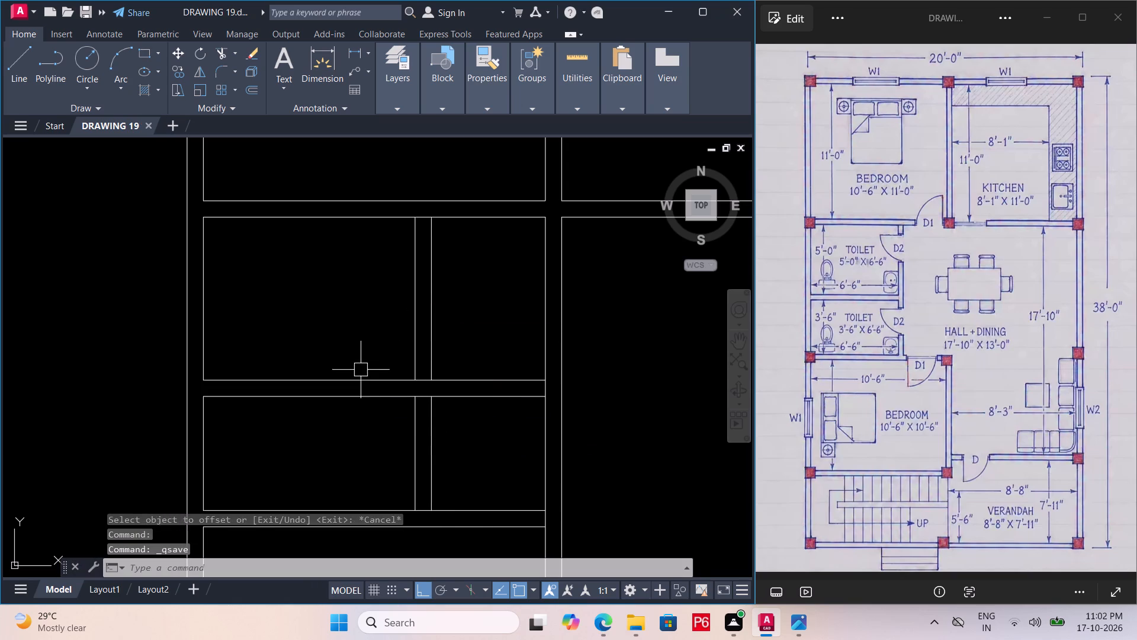
key(ctrl+s)
Extend both vertical toilet wall lines across the horizontal wall between the two toilets.
scroll(432, 419, up, 1)
key(e)
text(X)
key(space)
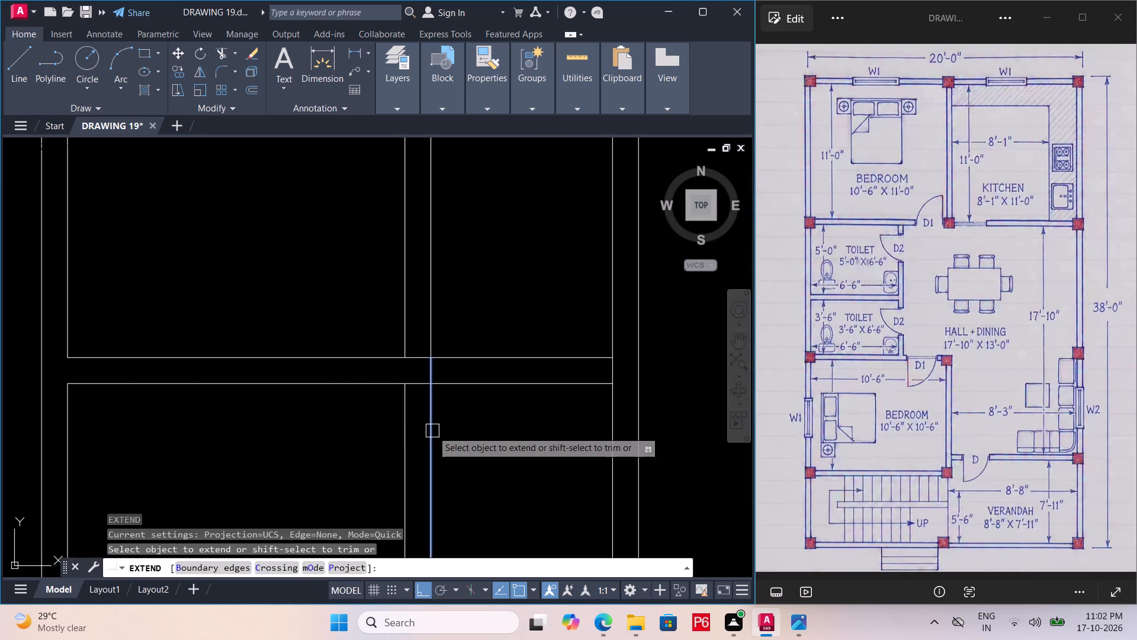
click(436, 424)
click(403, 423)
scroll(379, 314, down, 4)
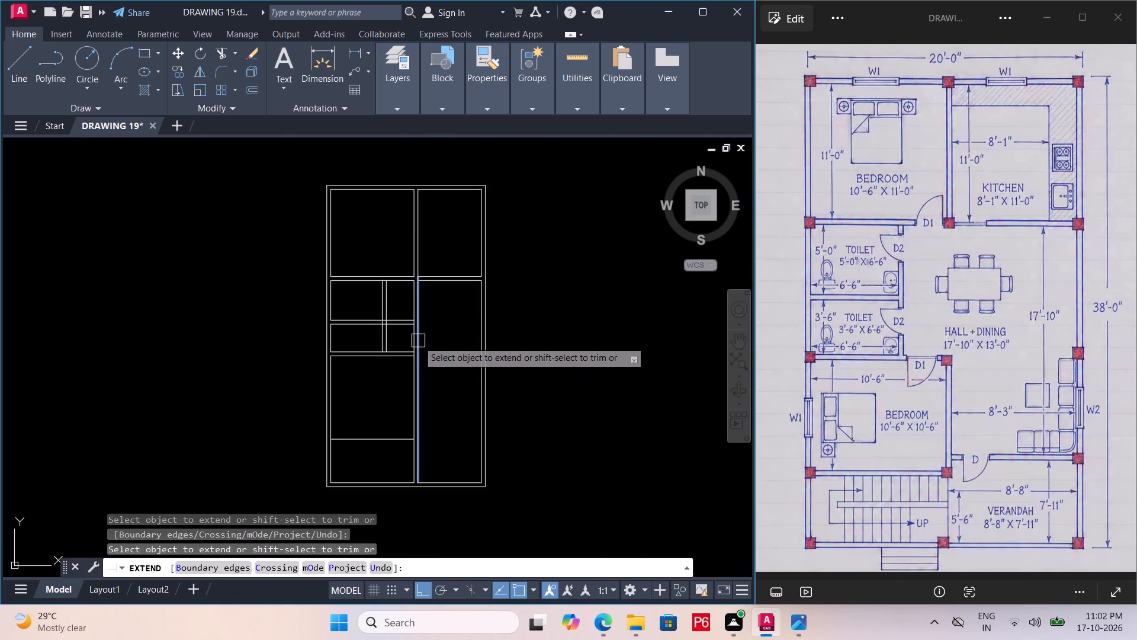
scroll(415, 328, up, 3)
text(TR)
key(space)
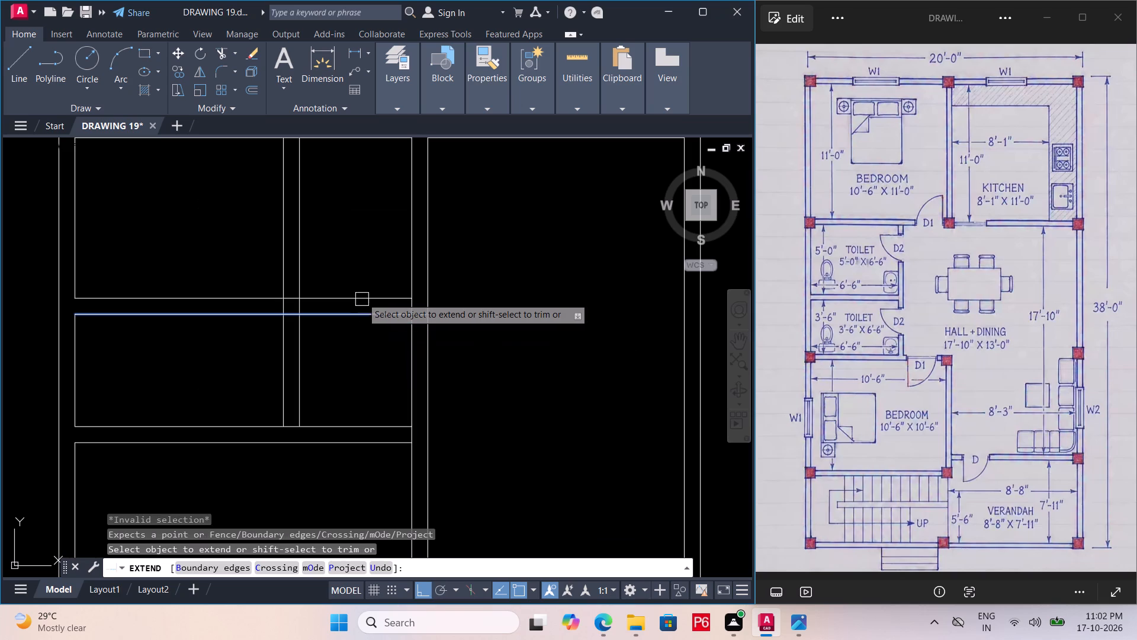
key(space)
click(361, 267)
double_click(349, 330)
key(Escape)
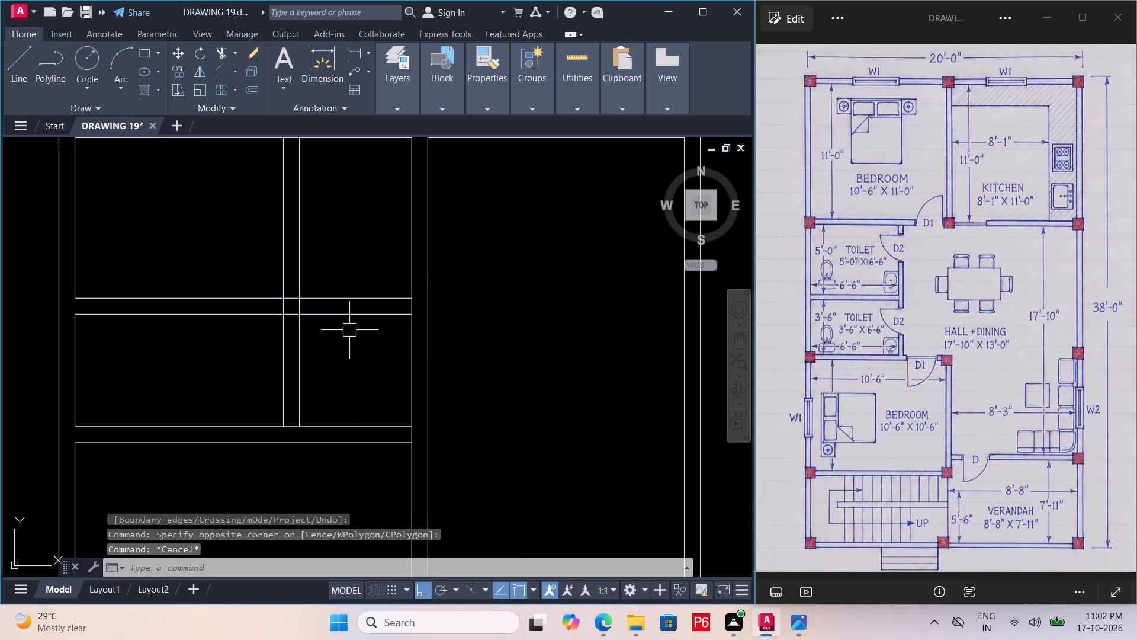
Trim both lines of the wall between the two toilets where they run past the toilets' outer vertical wall.
key(t)
text(R)
key(space)
key(space)
click(355, 286)
click(346, 340)
Save the drawing.
key(ctrl+s)
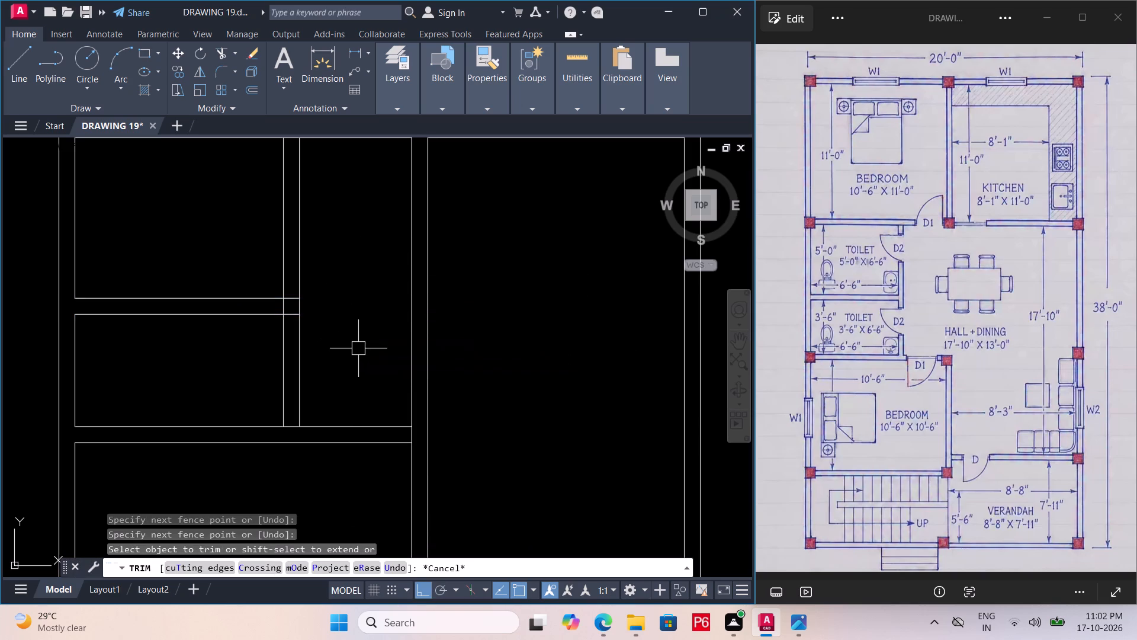
key(ctrl+s)
key(ctrl+s)
key(ctrl+s)
Extend the lower line of the wall beneath the upper bedroom across the central wall to meet the hall's line.
ctrl+scroll(358, 350, down, 2)
middle_drag(359, 355, 397, 299)
scroll(400, 290, up, 1)
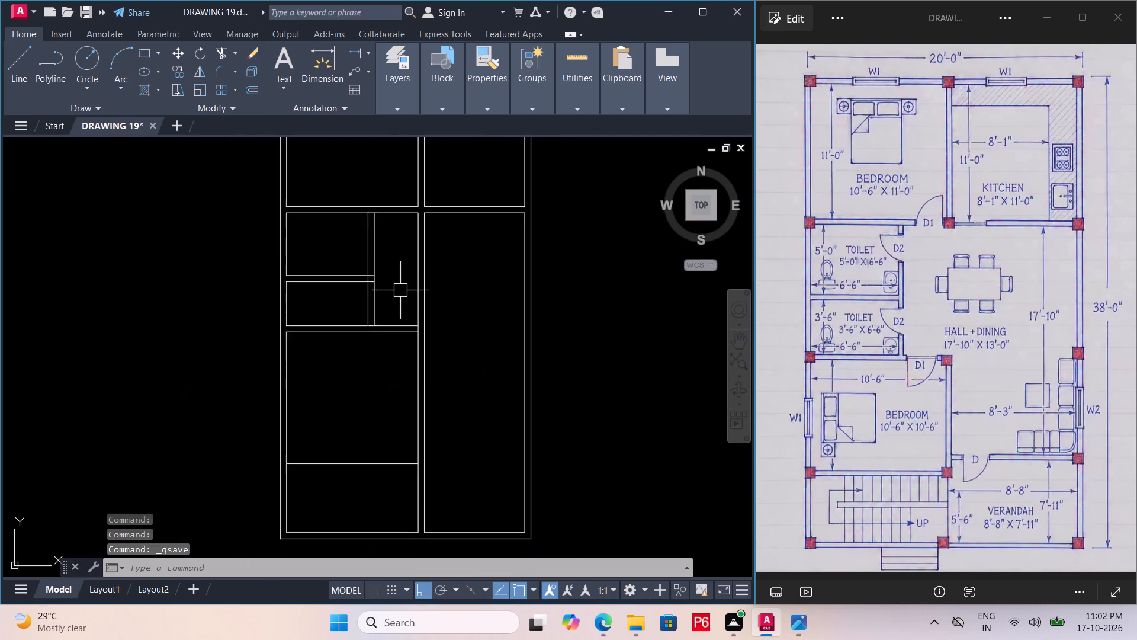
scroll(447, 135, up, 8)
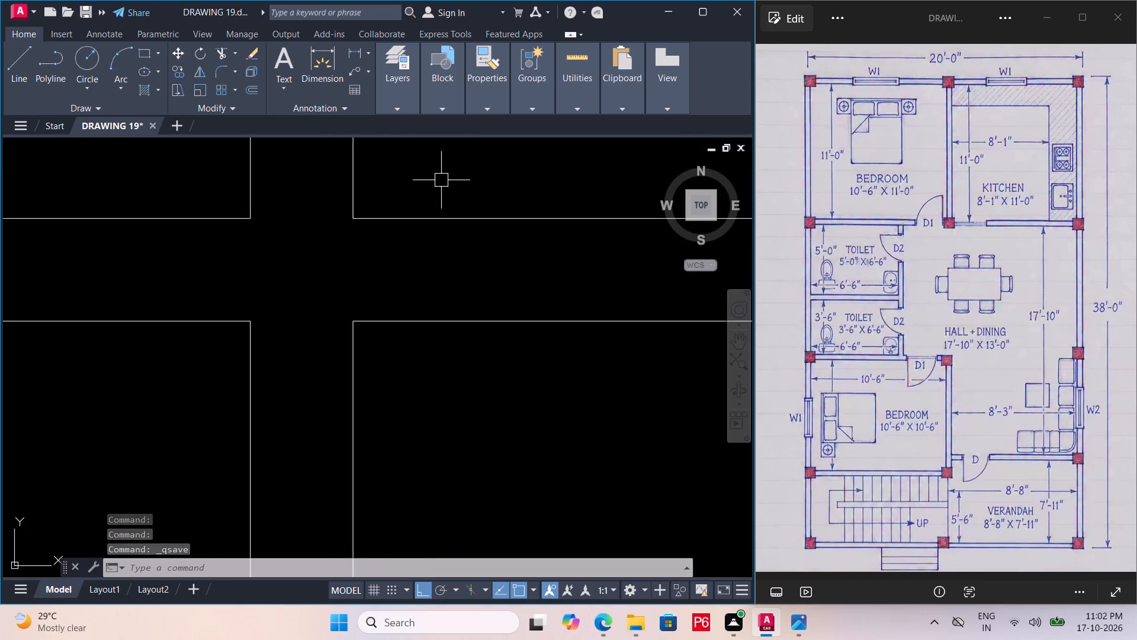
key(e)
key(x)
key(space)
key(space)
drag(230, 322, 251, 313)
scroll(461, 272, down, 2)
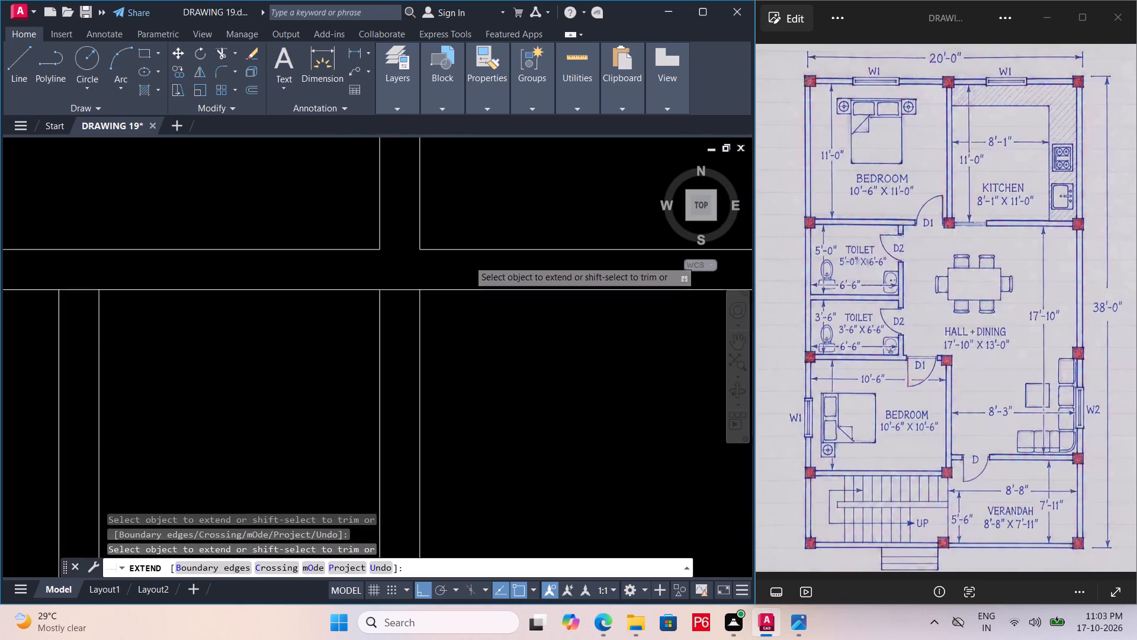
scroll(468, 260, down, 2)
Save the drawing.
key(ctrl+s)
key(ctrl+s)
key(ctrl+s)
Extend the upper line of the wall beneath the toilets across to the far line of the central vertical wall.
scroll(426, 281, down, 2)
middle_drag(426, 281, 429, 254)
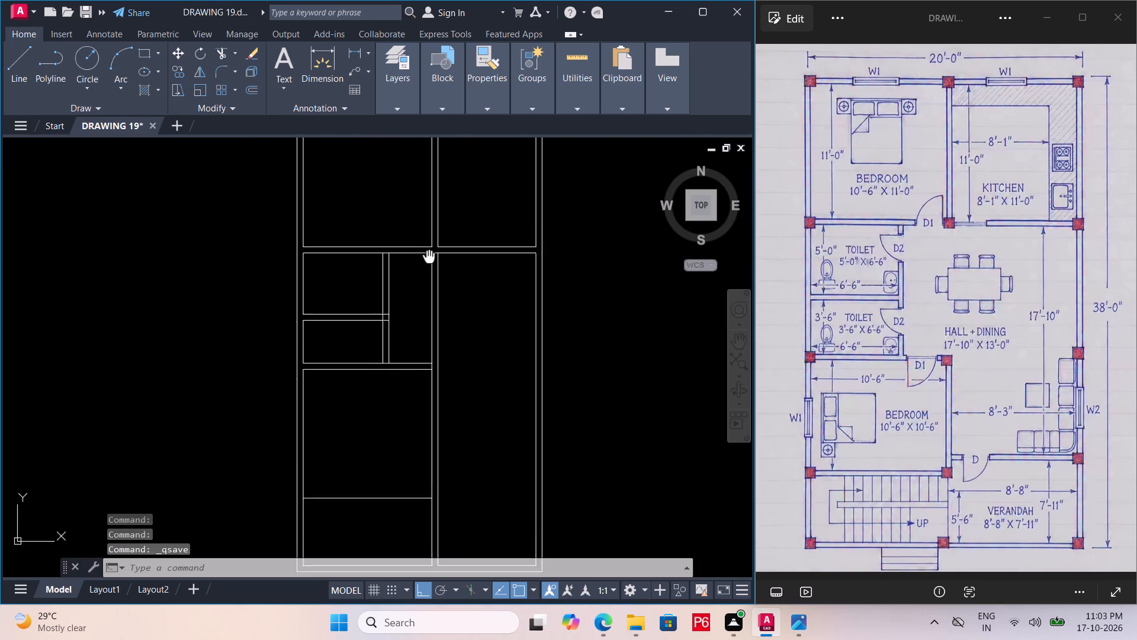
middle_drag(429, 254, 428, 223)
scroll(440, 260, up, 1)
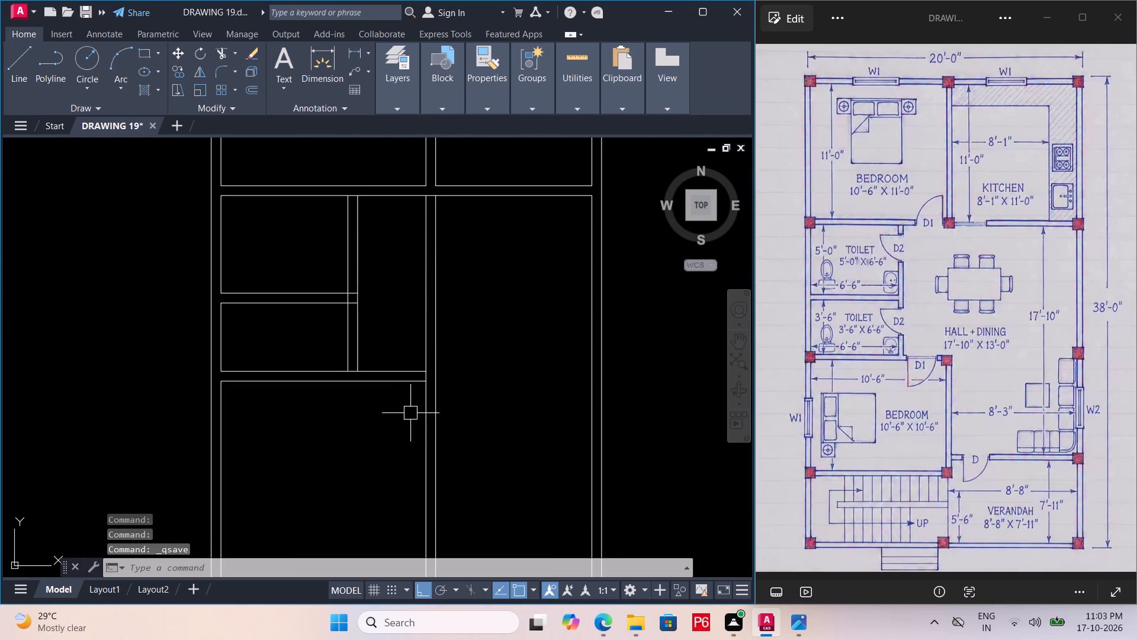
scroll(430, 376, up, 3)
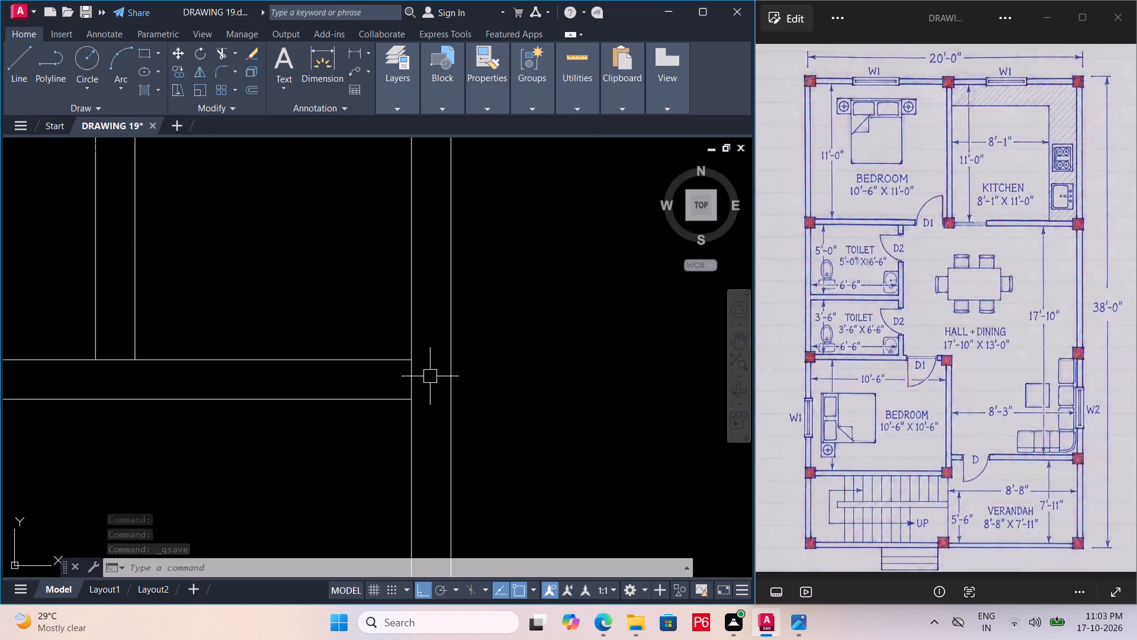
key(e)
key(x)
key(space)
key(space)
click(378, 360)
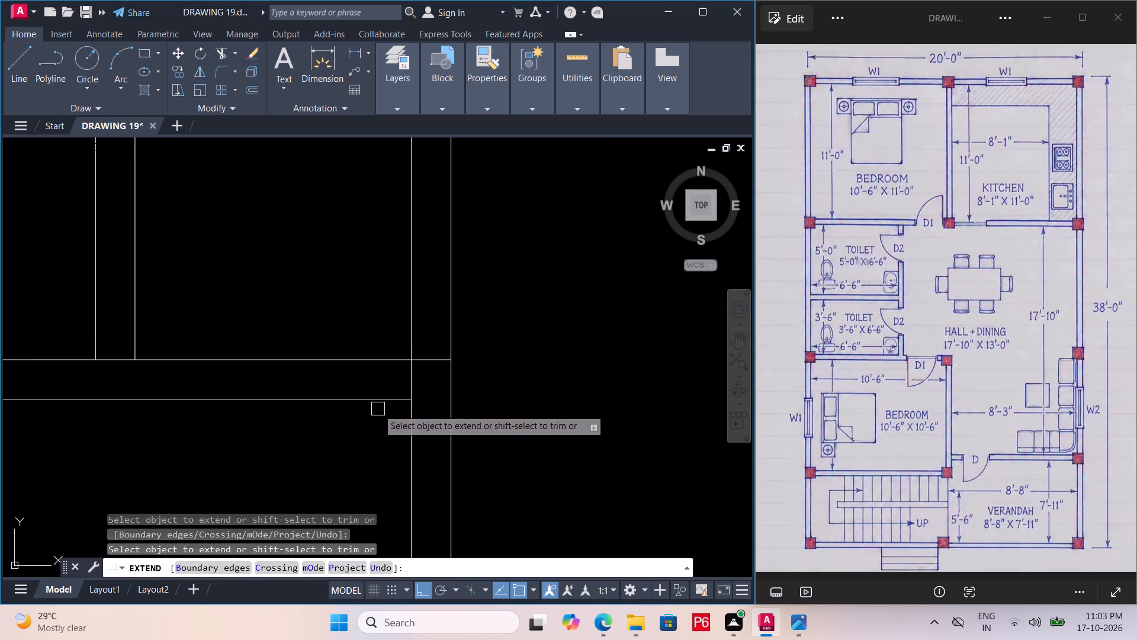
scroll(400, 412, down, 3)
key(Escape)
key(Escape)
key(r)
key(Escape)
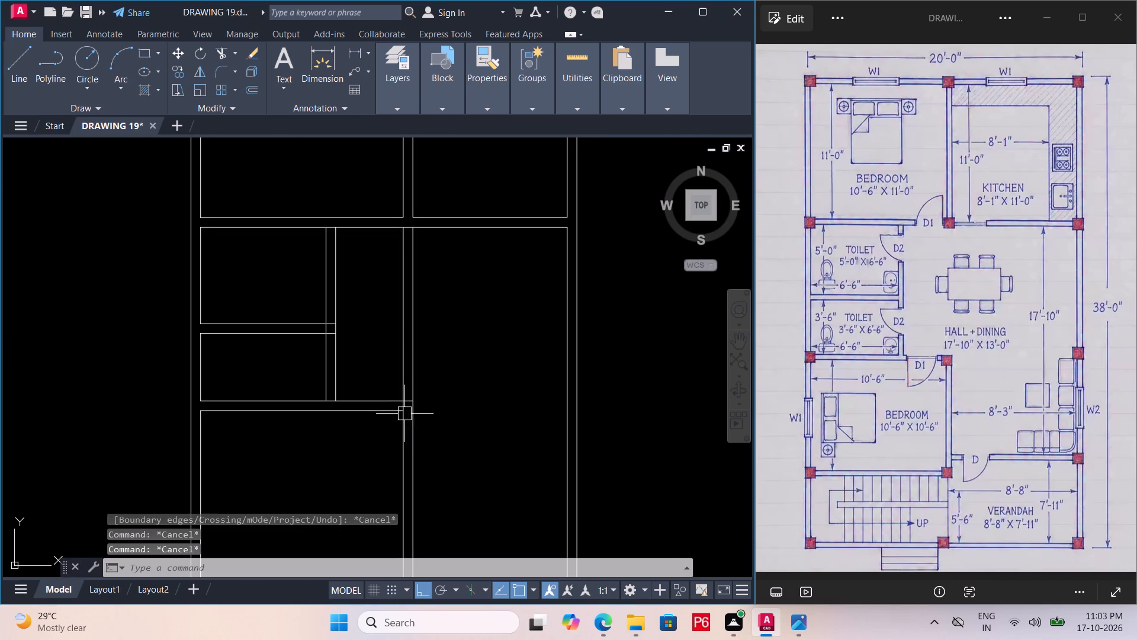
Trim away the central wall's two vertical lines beside the toilets to open up the hall.
text(TR)
key(space)
key(space)
drag(469, 340, 460, 334)
click(371, 337)
ctrl+scroll(415, 331, down, 1)
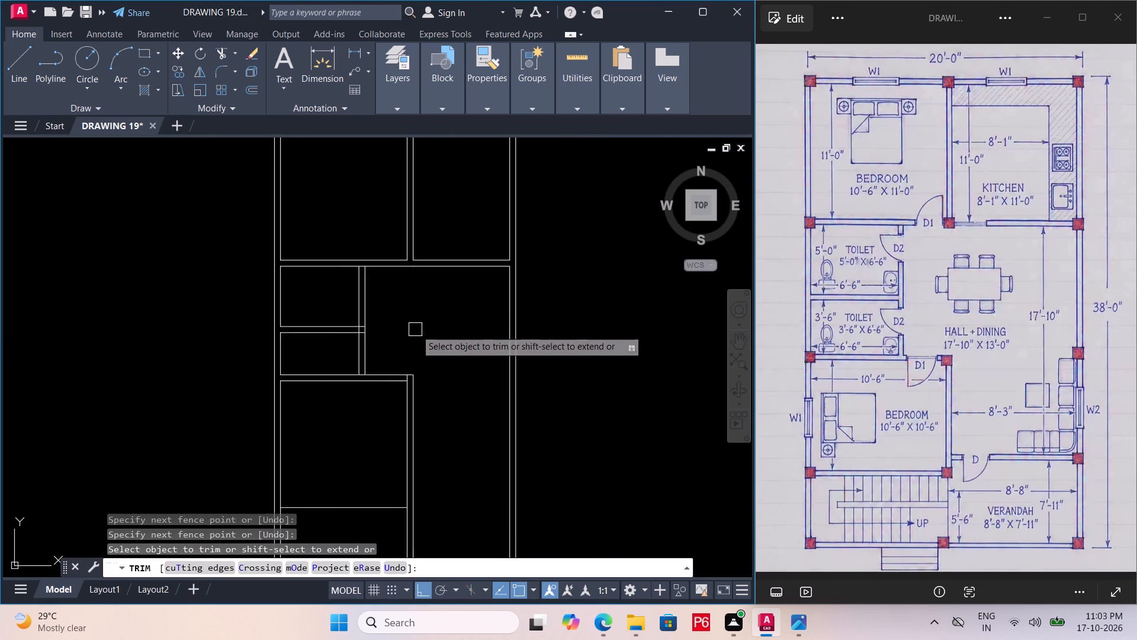
ctrl+scroll(416, 329, down, 1)
Save the drawing.
key(ctrl+s)
key(ctrl+s)
key(ctrl+s)
key(ctrl+s)
Trim the leftover segments at the lower bedroom's wall corner and where the toilet divider meets the toilets' vertical wall.
middle_drag(416, 357, 454, 264)
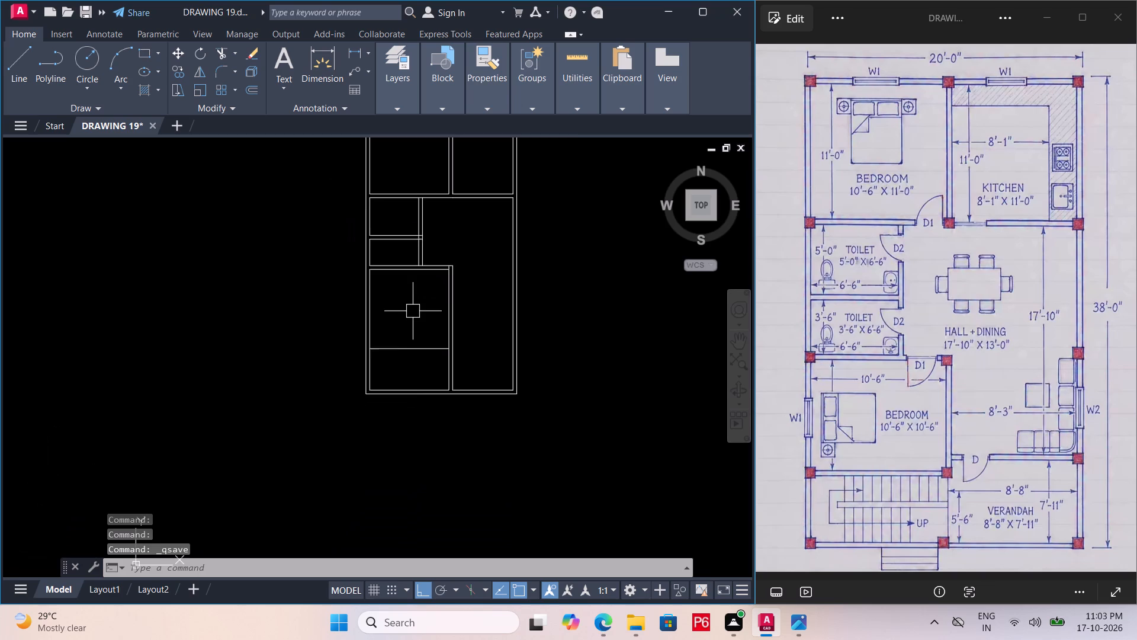
scroll(414, 302, up, 2)
scroll(509, 210, up, 4)
text(TR)
key(space)
key(space)
click(457, 231)
scroll(473, 350, down, 5)
scroll(442, 333, up, 5)
drag(346, 219, 348, 210)
click(327, 178)
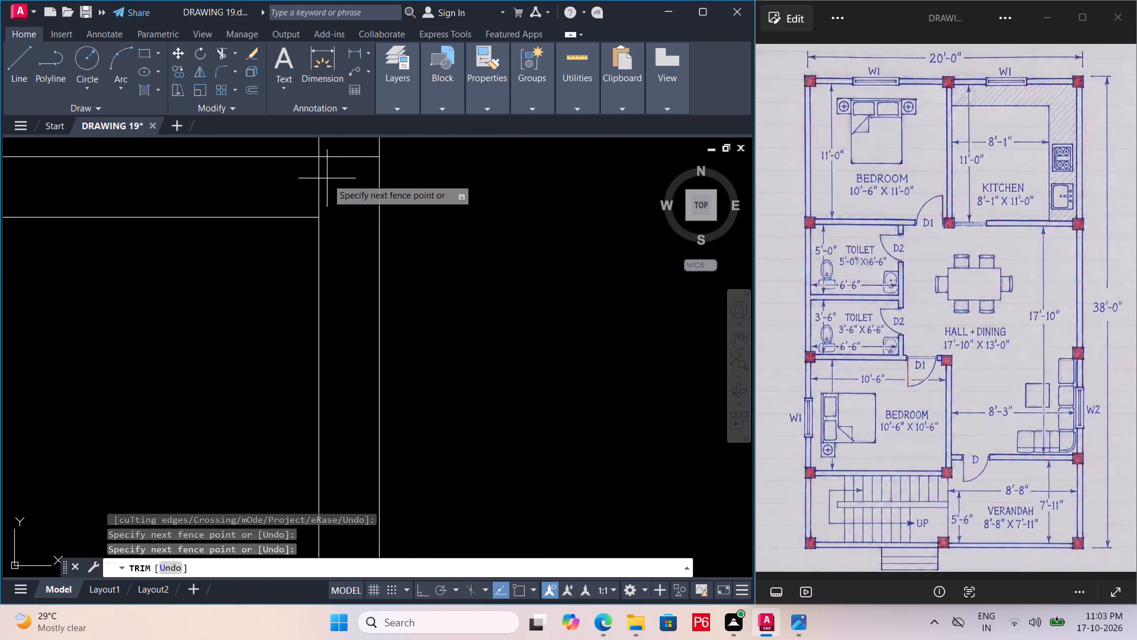
double_click(341, 160)
click(323, 177)
Trim the segments closing off the toilets' vertical wall at its junctions with the horizontal walls below and above.
scroll(319, 150, down, 4)
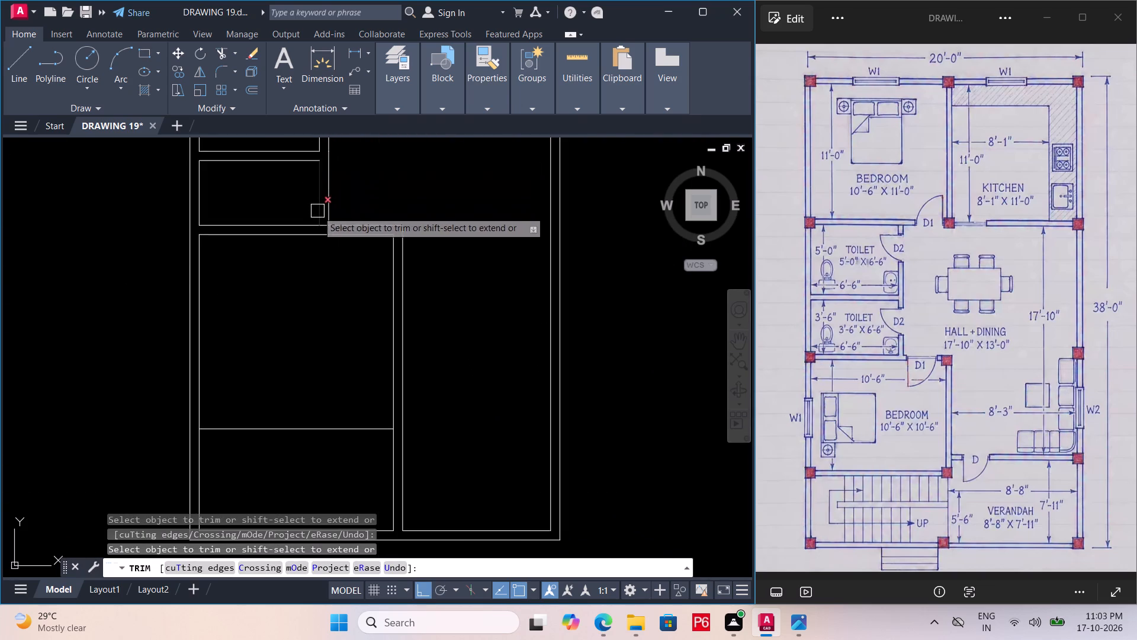
scroll(320, 213, up, 4)
click(327, 289)
scroll(327, 303, down, 5)
scroll(321, 245, up, 3)
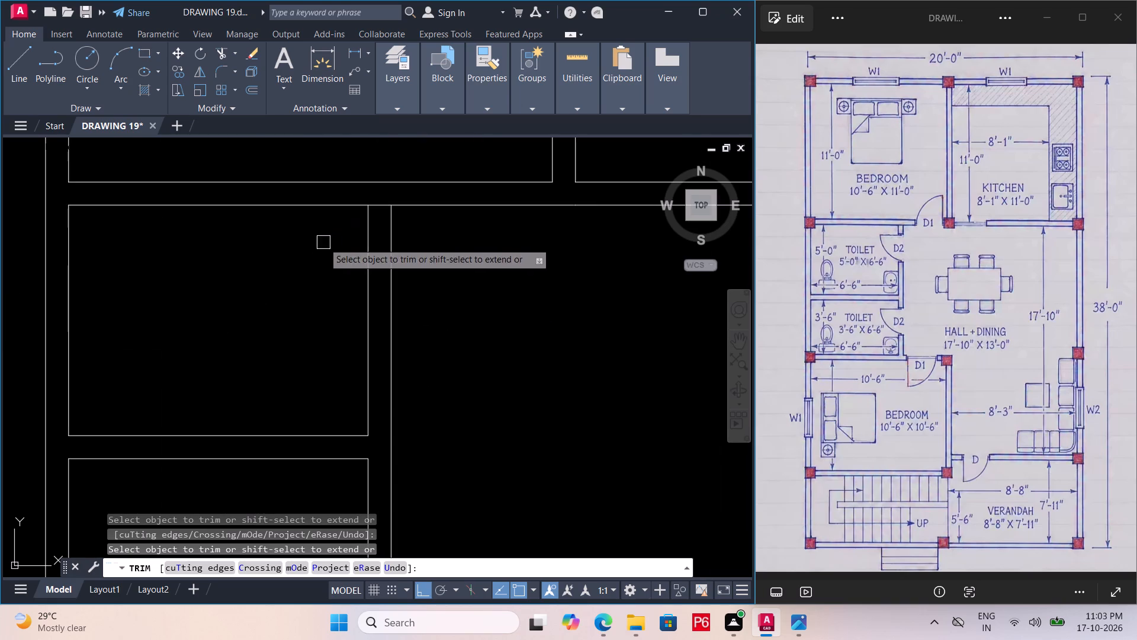
click(378, 206)
scroll(322, 194, down, 5)
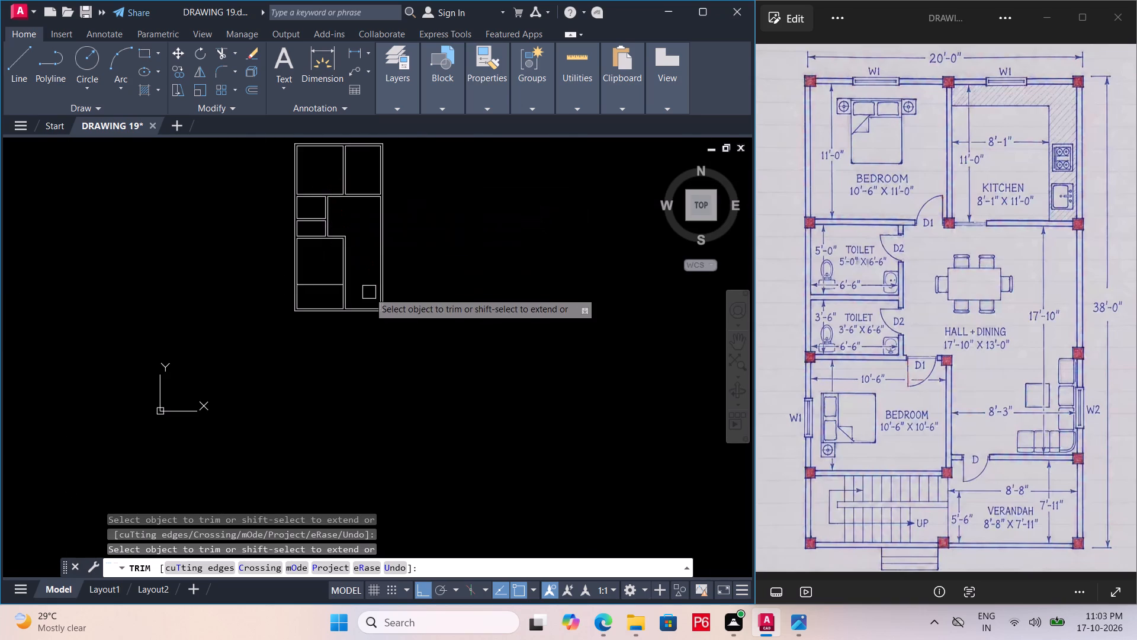
Save the drawing.
key(ctrl+s)
key(ctrl+s)
key(ctrl+s)
key(ctrl+s)
key(ctrl+s)
Offset the lower bedroom's bottom wall line 6" downward to give the wall above the staircase its thickness.
scroll(274, 274, up, 3)
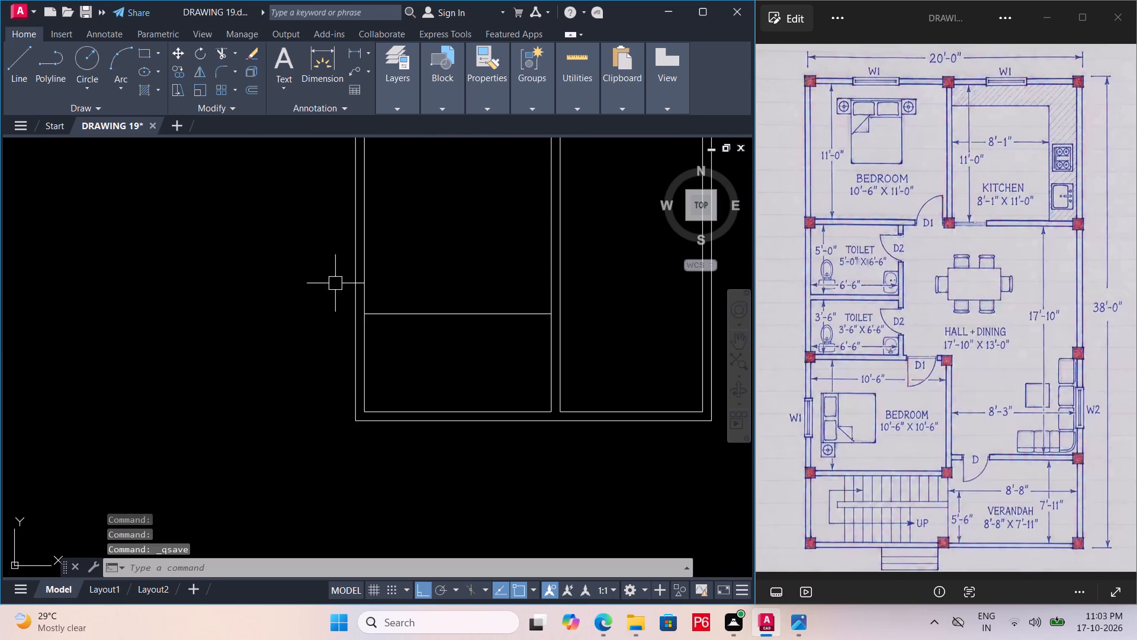
middle_drag(409, 295, 354, 336)
click(406, 356)
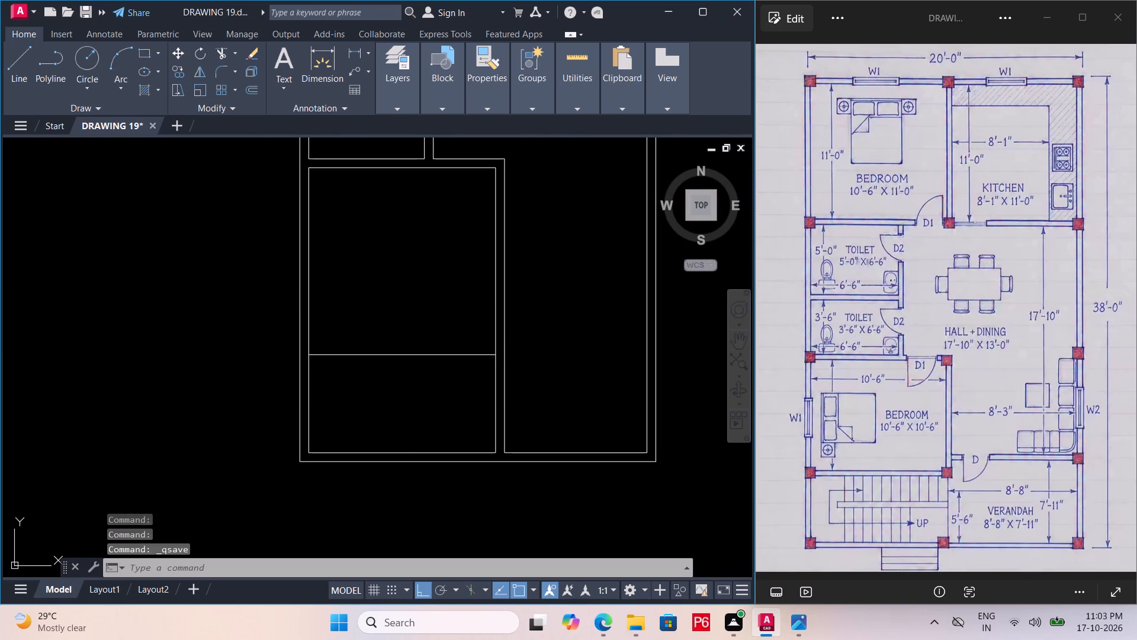
key(o)
key(Return)
text(6")
key(Return)
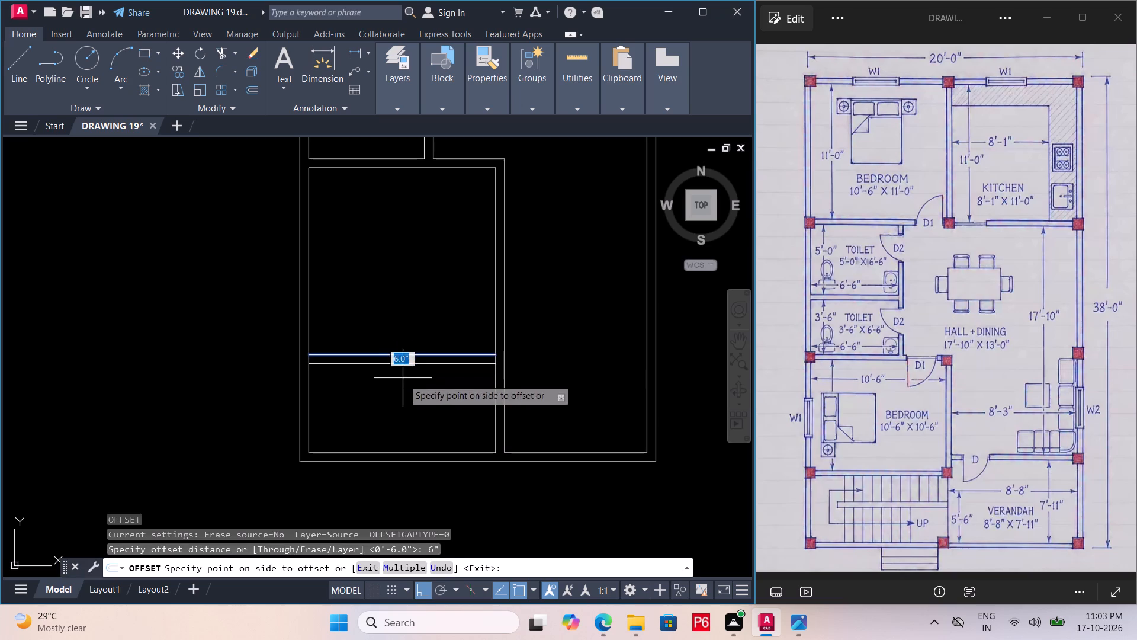
click(404, 383)
key(space)
Save the drawing.
key(ctrl+s)
key(ctrl+s)
Trim the vertical line segments at both ends of the wall between the lower bedroom and the staircase.
scroll(367, 363, up, 4)
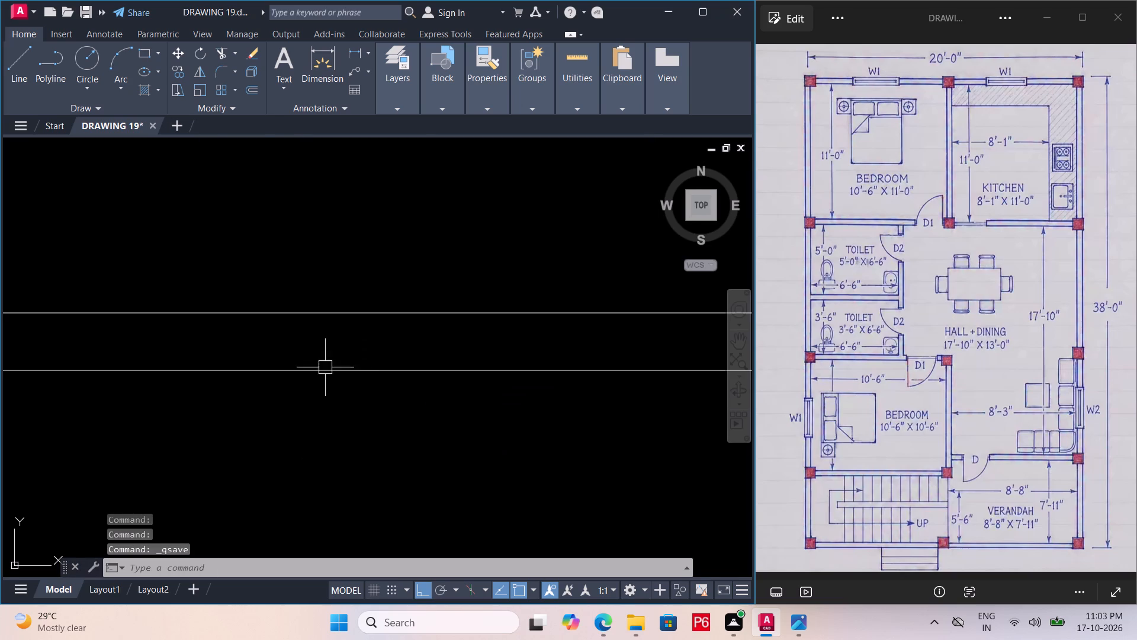
middle_drag(260, 359, 441, 364)
key(t)
key(r)
key(space)
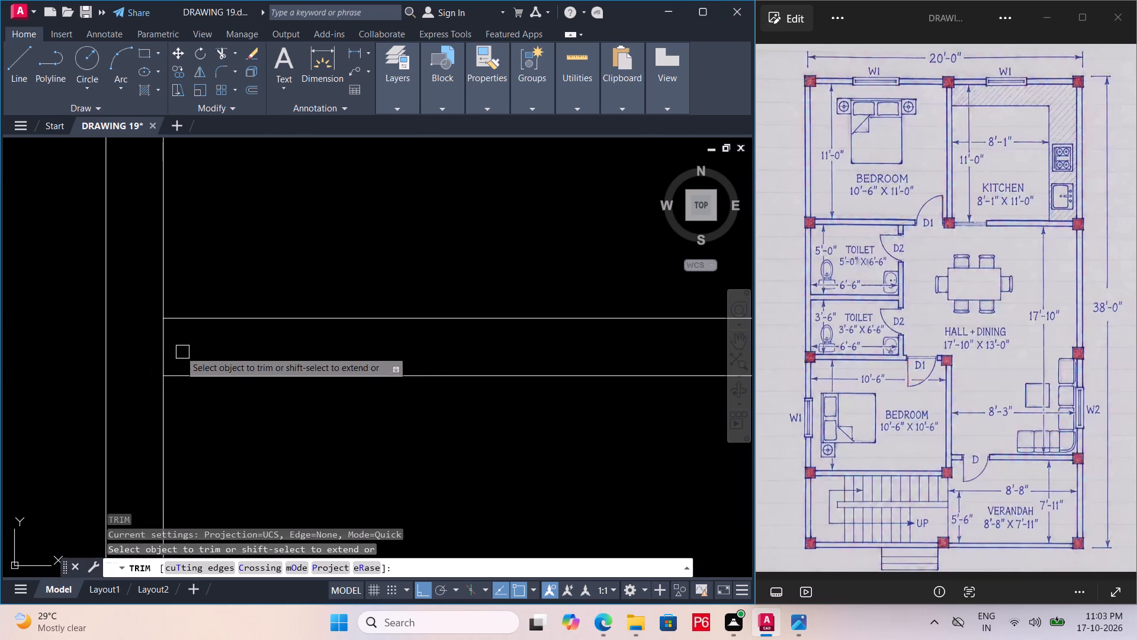
click(167, 346)
scroll(142, 337, down, 5)
scroll(240, 342, up, 5)
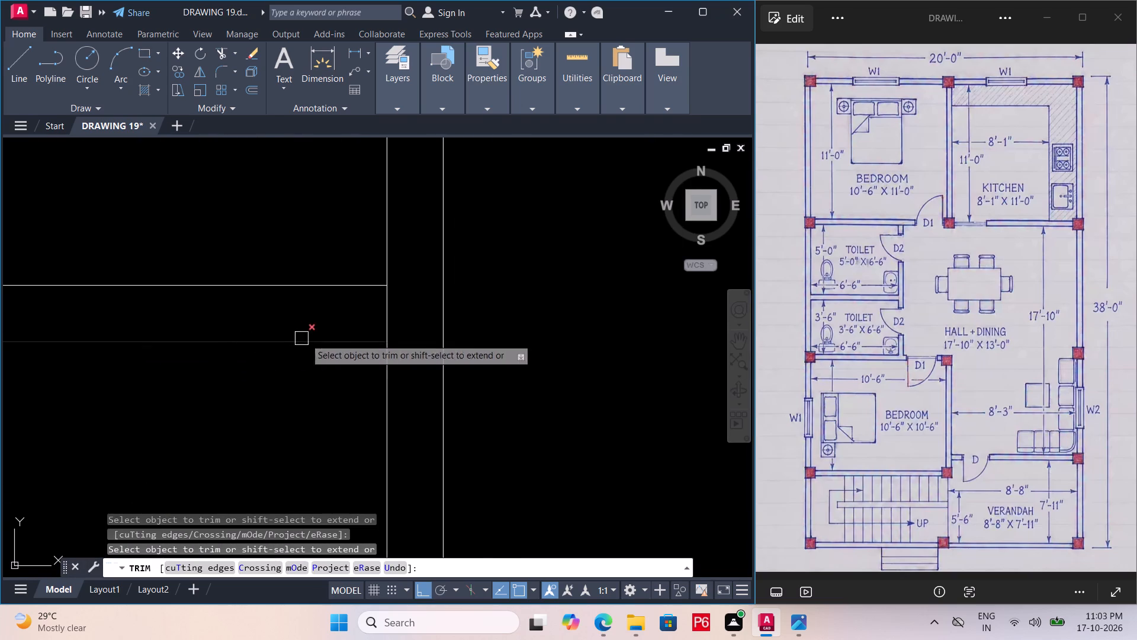
click(384, 306)
scroll(378, 313, down, 3)
Save the drawing.
key(ctrl+s)
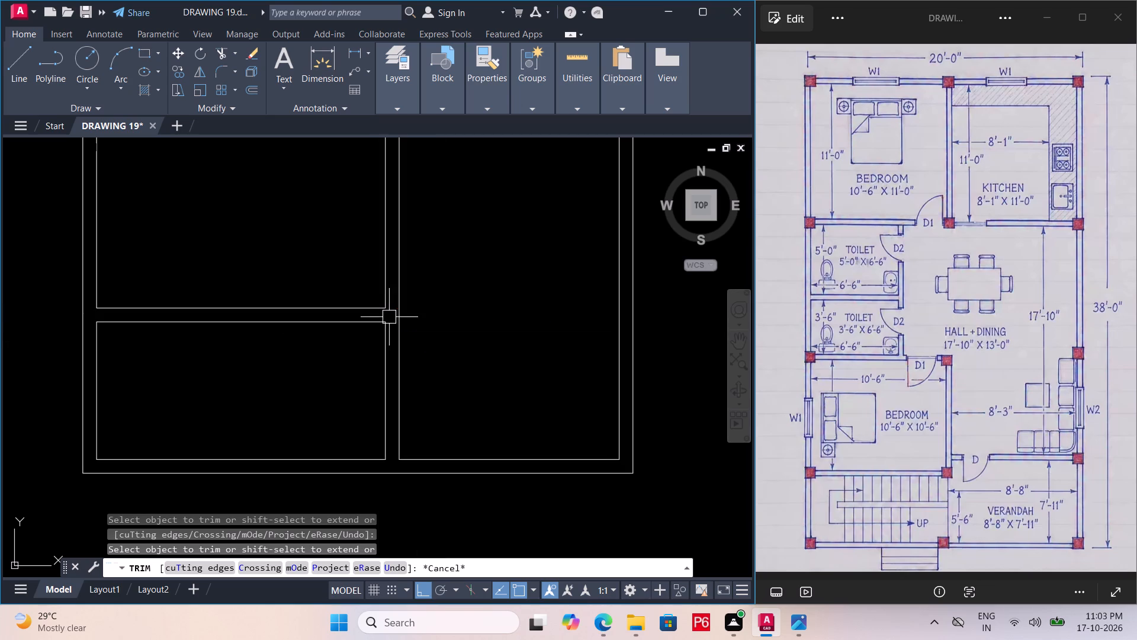
key(ctrl+s)
key(ctrl+s)
key(ctrl+s)
scroll(370, 300, down, 2)
middle_drag(377, 302, 368, 305)
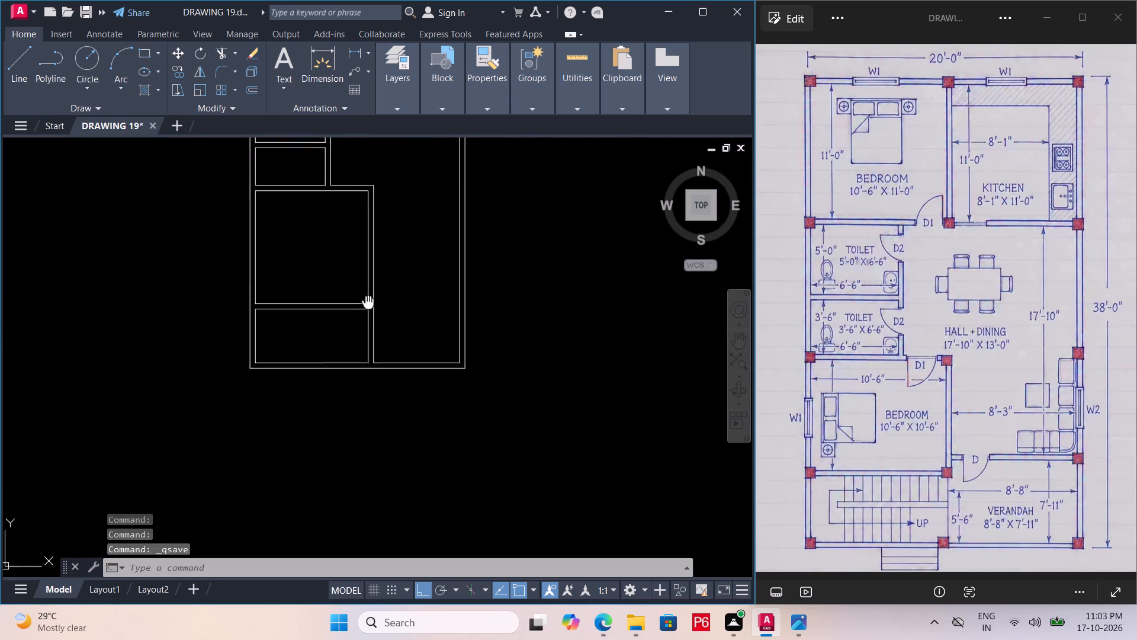
middle_drag(368, 305, 292, 426)
key(space)
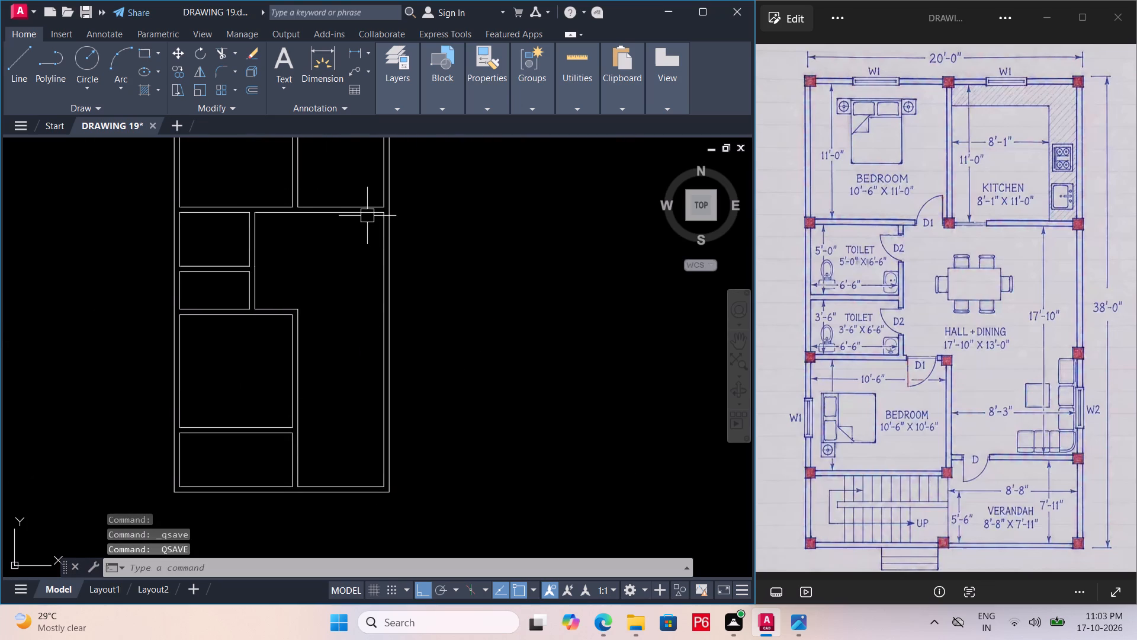
Offset the hall's top wall line, below the kitchen, 17' downward to position the verandah wall.
click(367, 215)
middle_drag(348, 314, 356, 314)
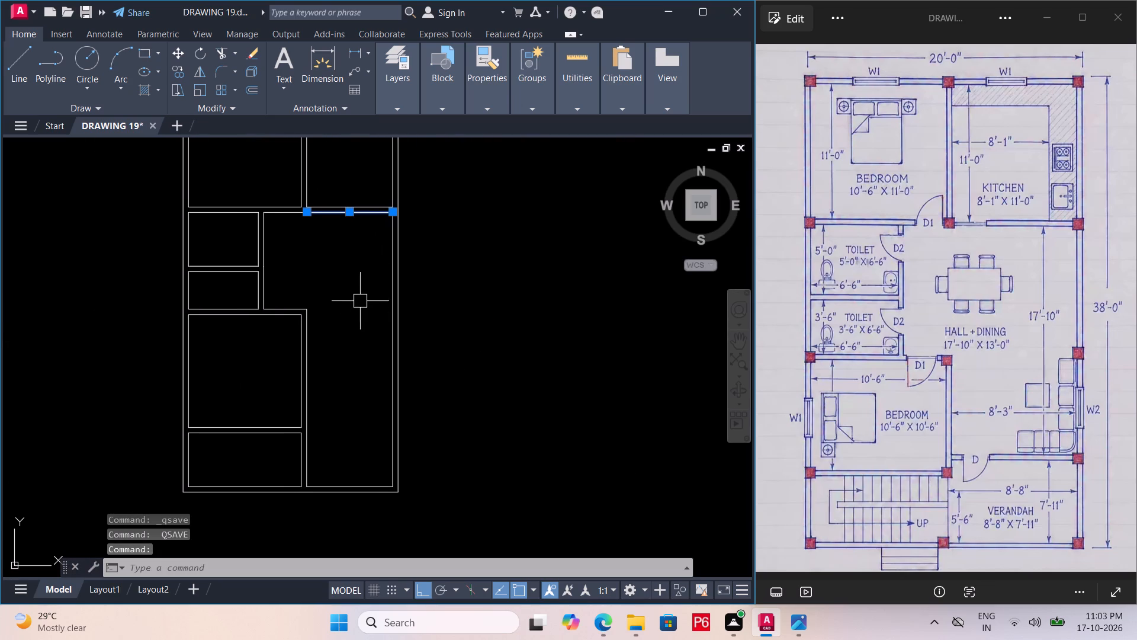
key(o)
key(Return)
text(17')
key(Return)
click(352, 326)
key(space)
Offset the new verandah wall line 6" downward to give the wall its thickness.
scroll(367, 395, up, 2)
click(368, 394)
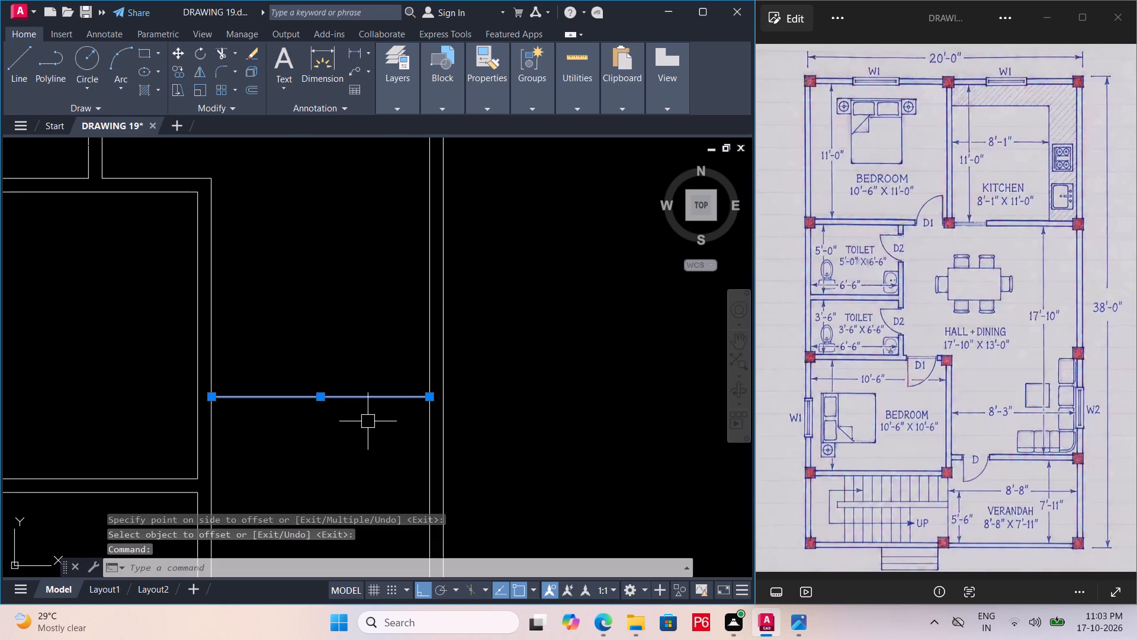
key(o)
key(Return)
scroll(354, 257, down, 2)
middle_drag(370, 327, 380, 305)
text(6")
key(Return)
click(370, 338)
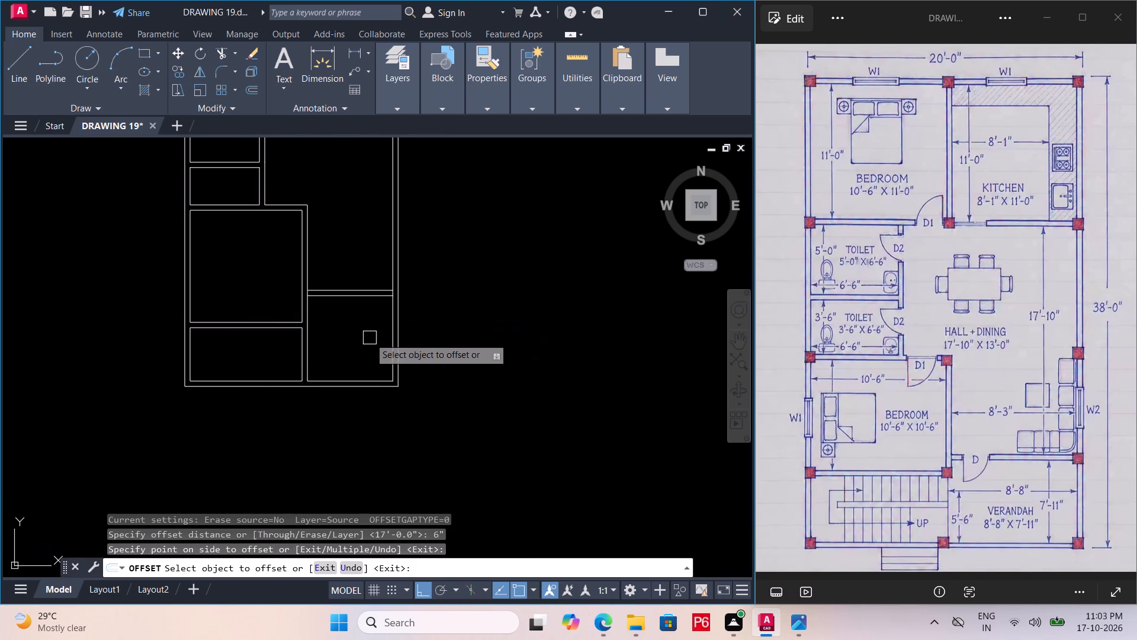
key(space)
Save the drawing.
middle_drag(342, 321, 351, 312)
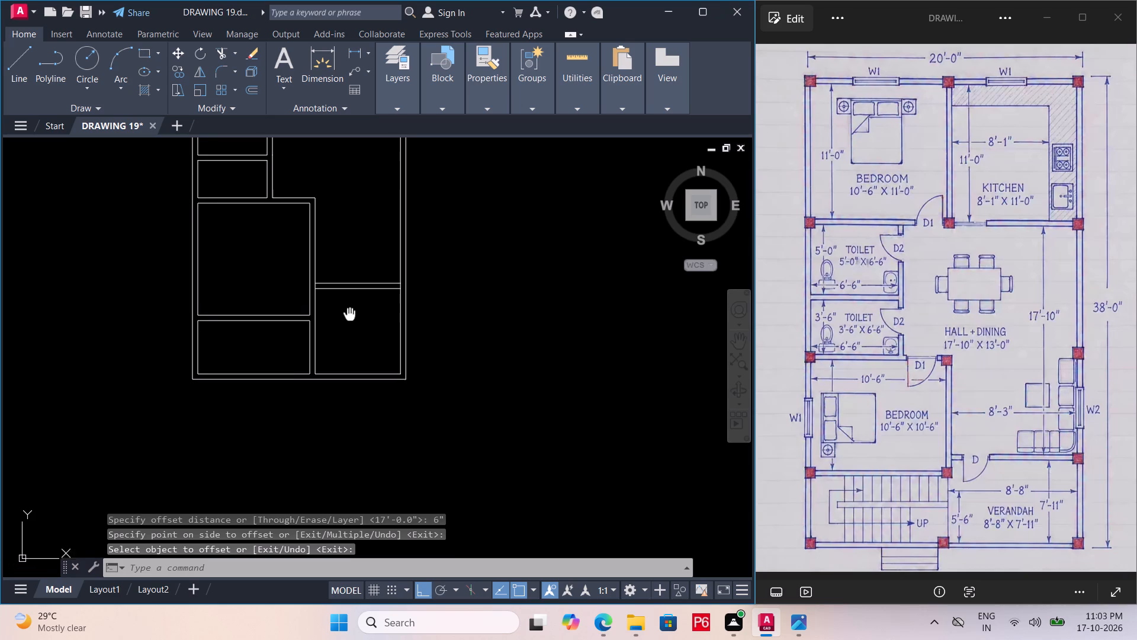
middle_drag(351, 312, 382, 353)
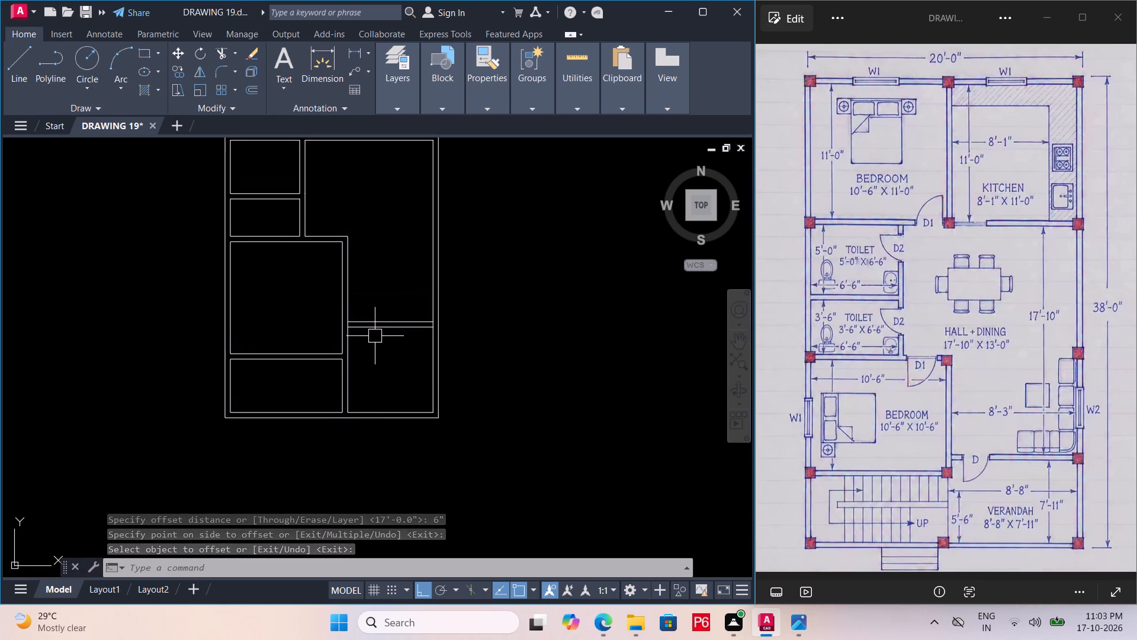
scroll(362, 318, down, 1)
middle_drag(368, 331, 377, 376)
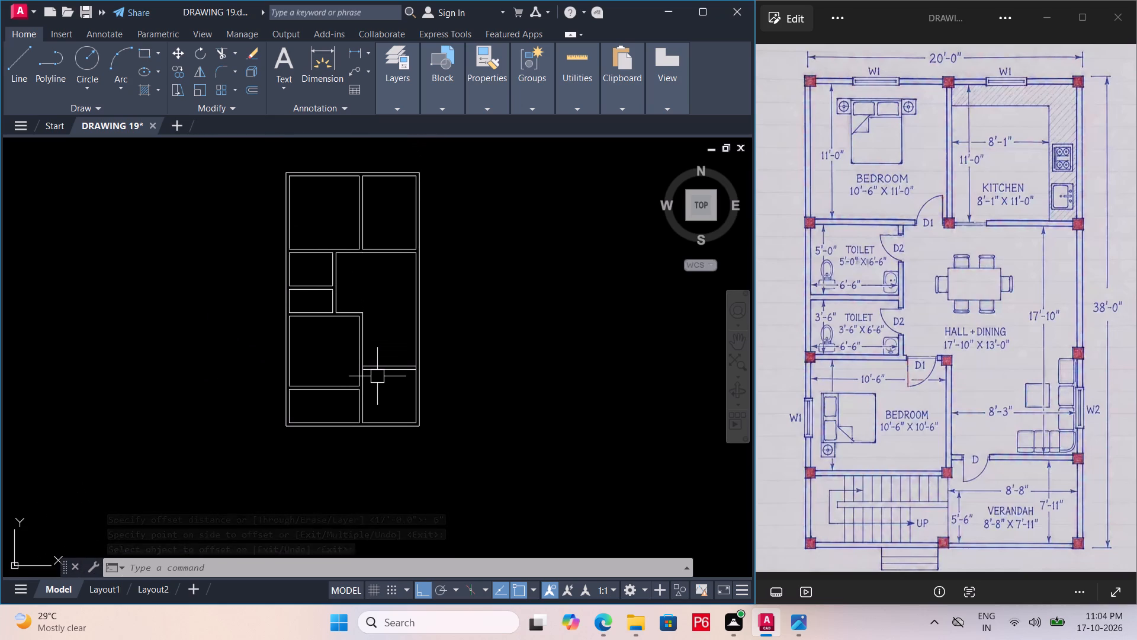
key(ctrl+s)
key(ctrl+s)
key(ctrl+s)
key(ctrl+s)
key(ctrl+s)
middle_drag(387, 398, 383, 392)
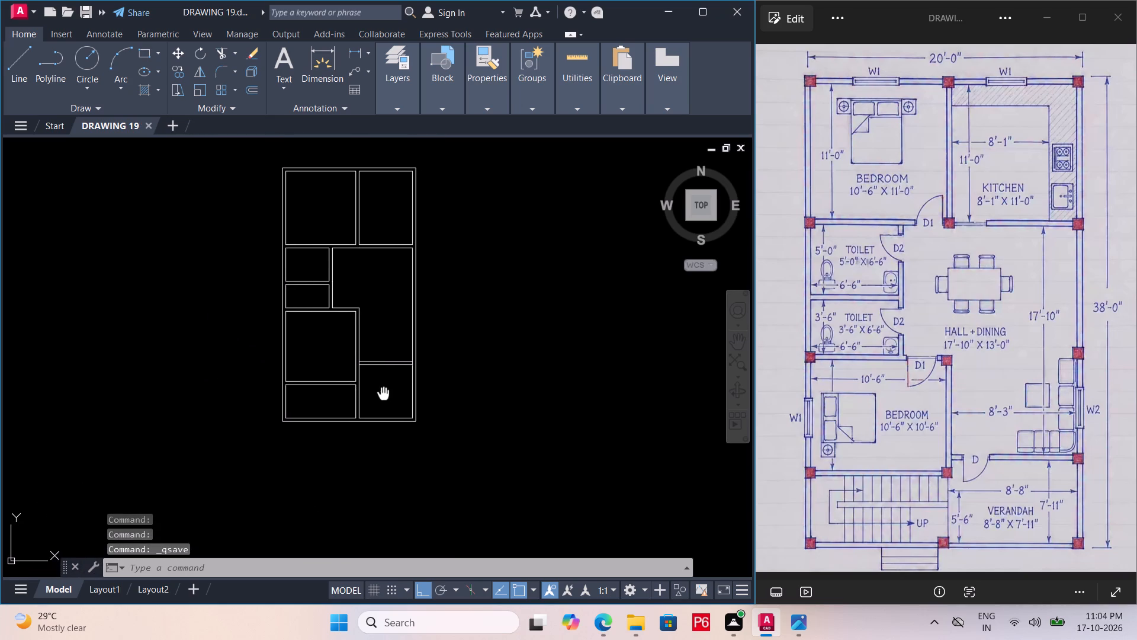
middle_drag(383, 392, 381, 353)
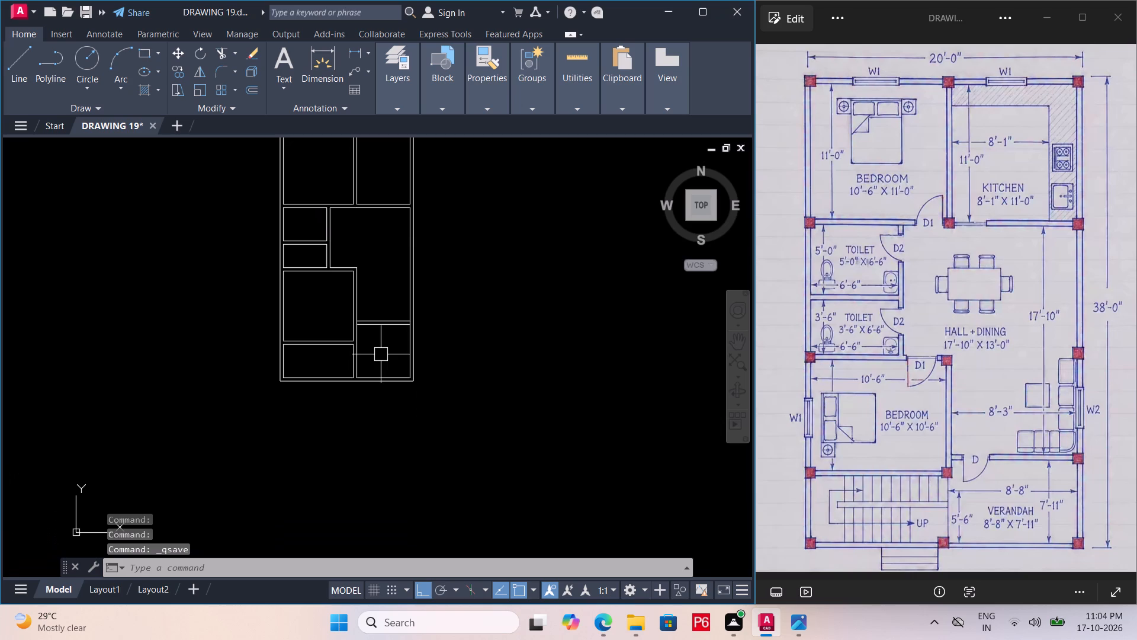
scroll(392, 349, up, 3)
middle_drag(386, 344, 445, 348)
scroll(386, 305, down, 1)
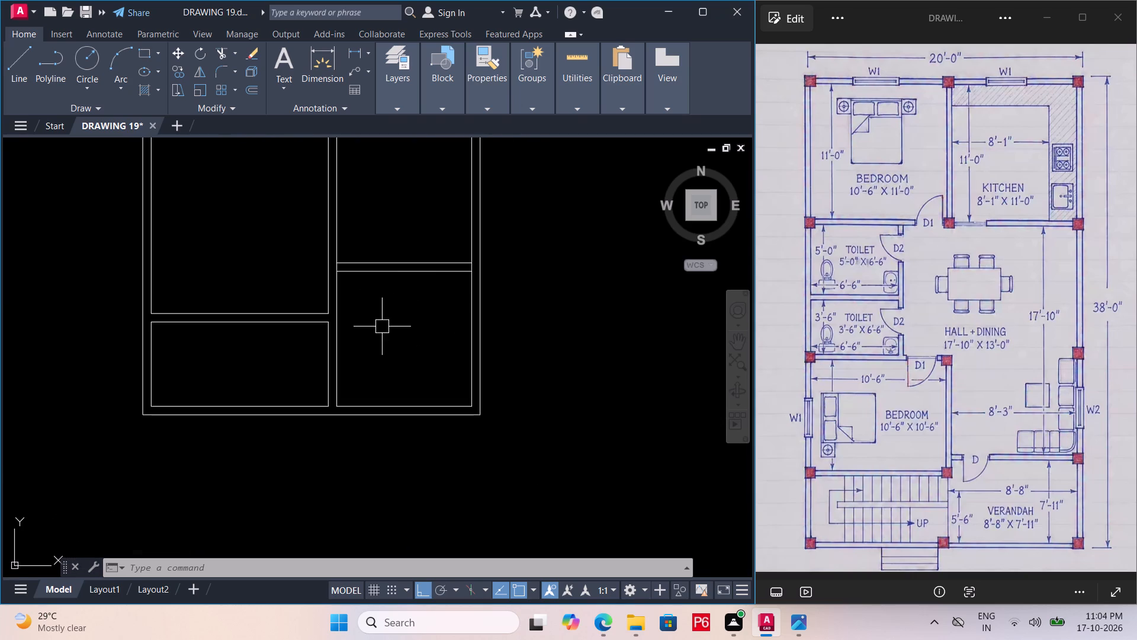
Trim the right exterior wall's inner line between the two verandah wall lines to open the junction.
scroll(423, 264, up, 3)
text(TR)
key(space)
key(space)
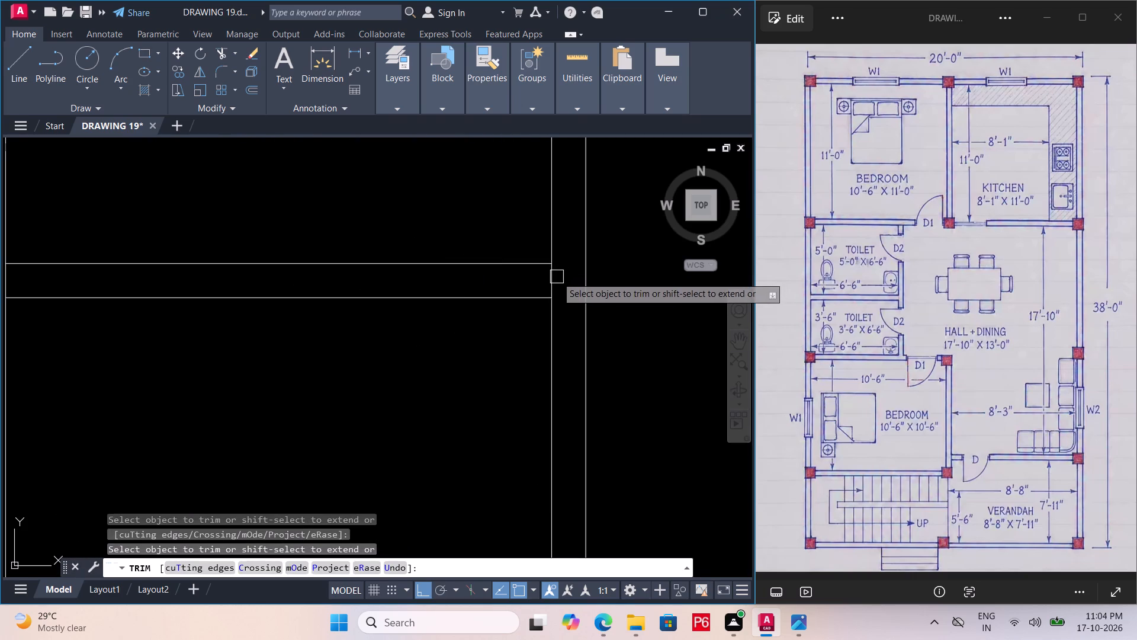
click(557, 277)
scroll(449, 336, down, 5)
scroll(464, 257, up, 1)
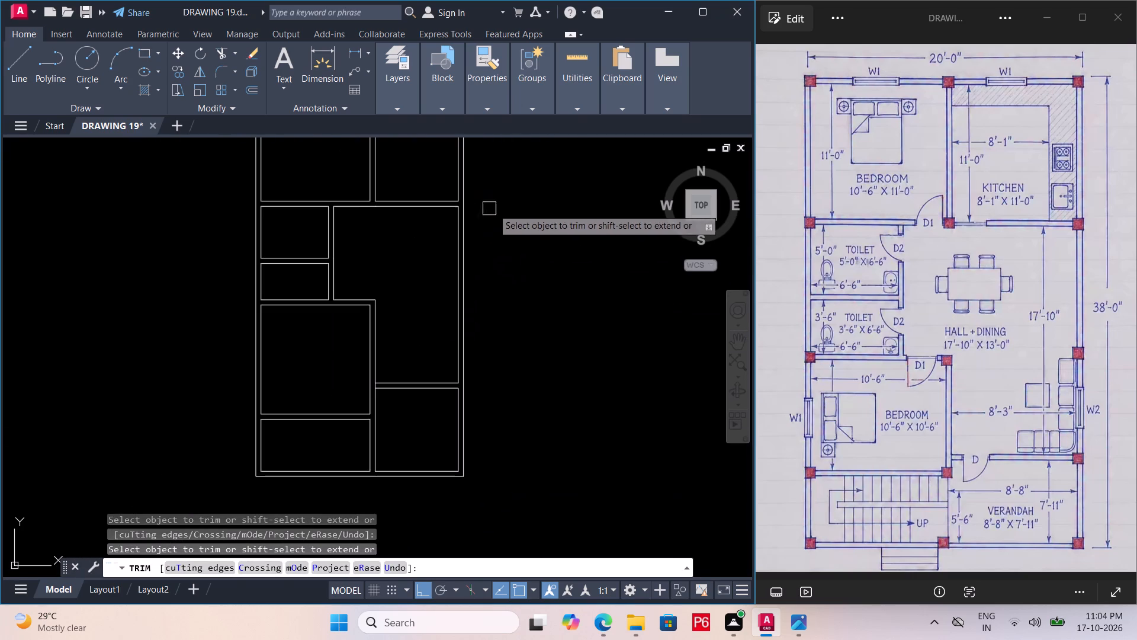
key(Escape)
Save the drawing.
key(ctrl+s)
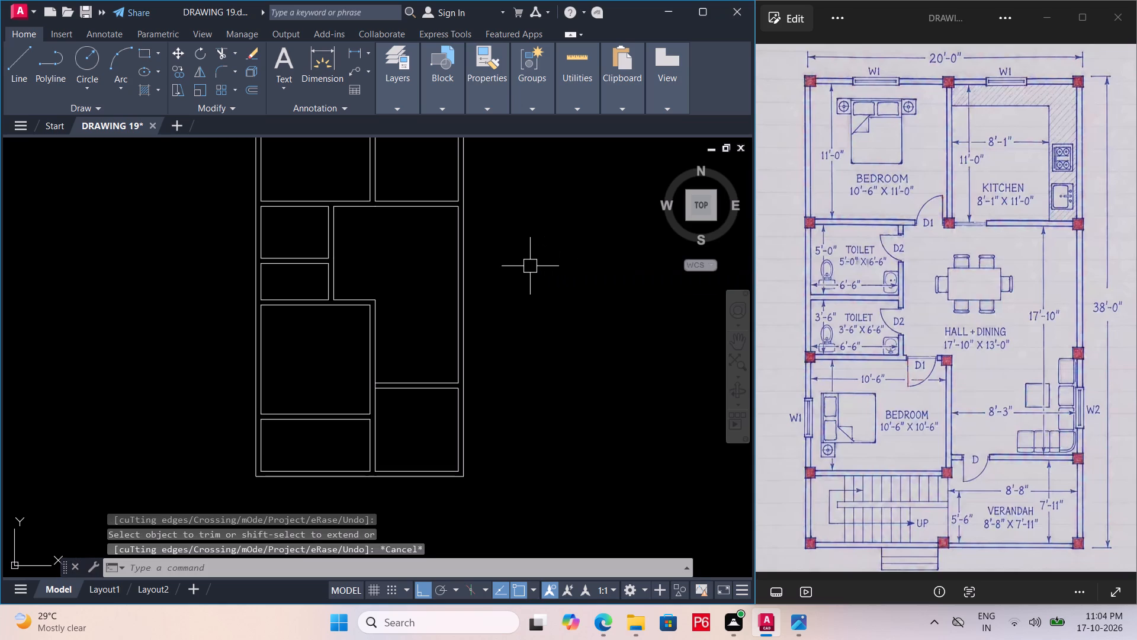
key(ctrl+s)
key(ctrl+s)
Trim the hall's left wall line between the two verandah wall lines to open the junction at that end.
middle_drag(433, 372, 480, 312)
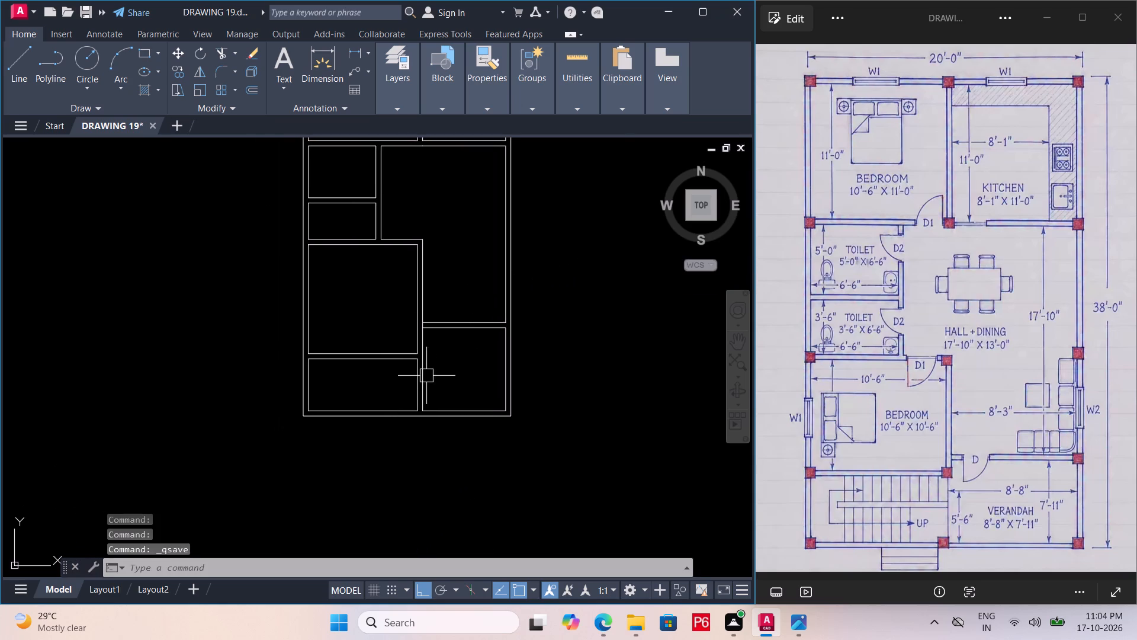
scroll(427, 375, up, 3)
middle_drag(441, 314, 400, 380)
scroll(441, 314, down, 1)
scroll(441, 314, up, 2)
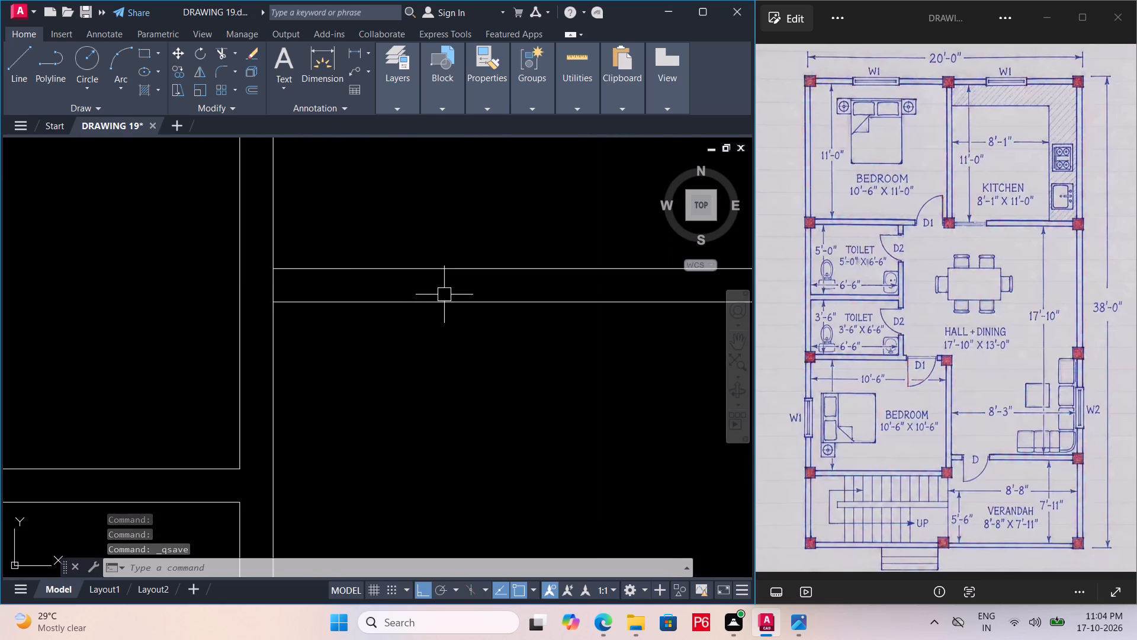
text(TR)
key(space)
key(space)
click(271, 285)
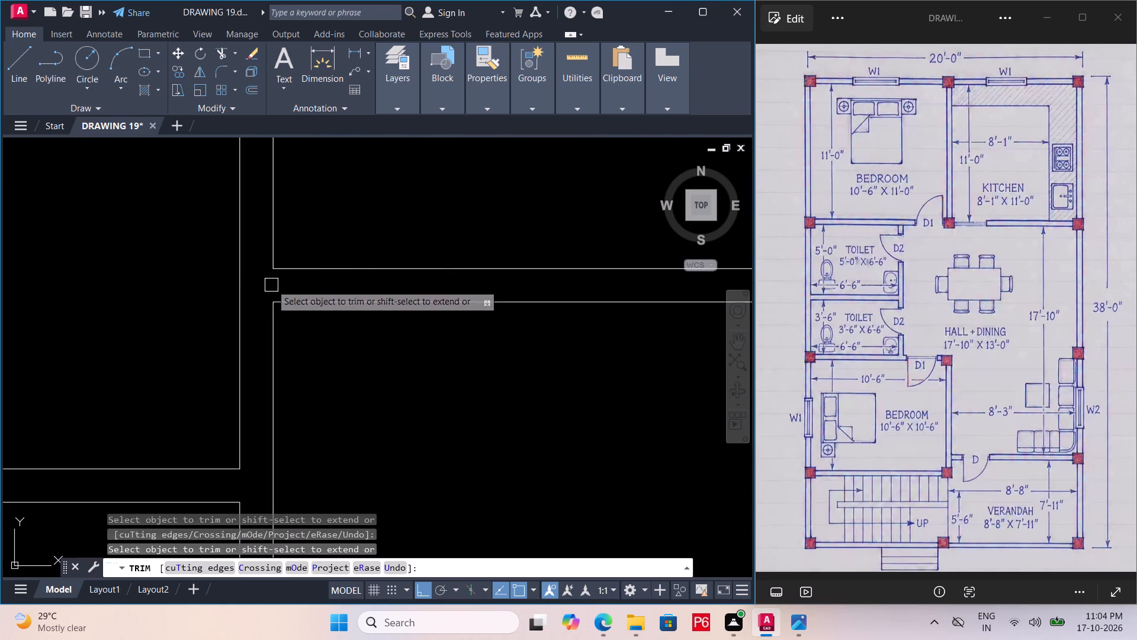
scroll(294, 232, down, 3)
key(space)
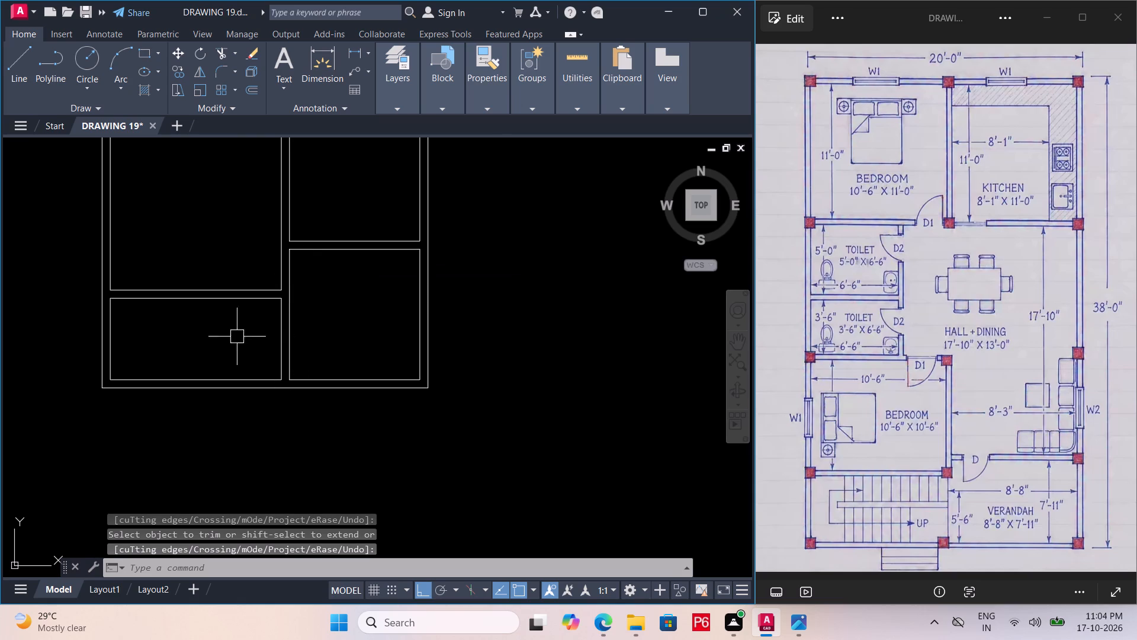
Offset the staircase room's left inner wall line 2'6" to the right for the stair landing edge.
middle_drag(185, 332, 264, 329)
key(space)
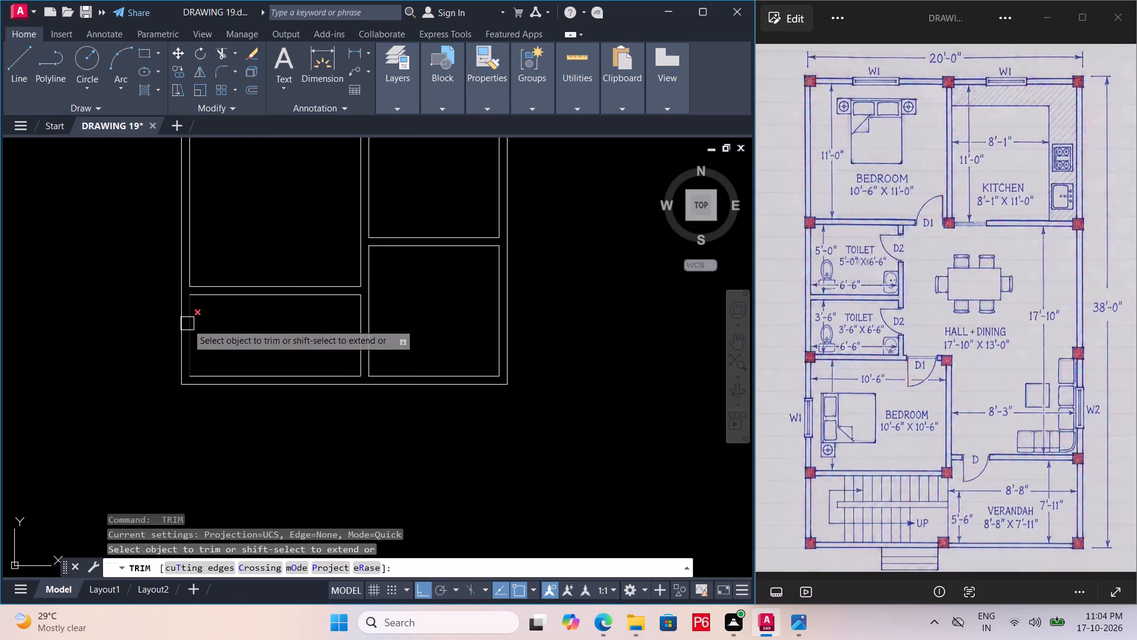
key(Escape)
click(196, 334)
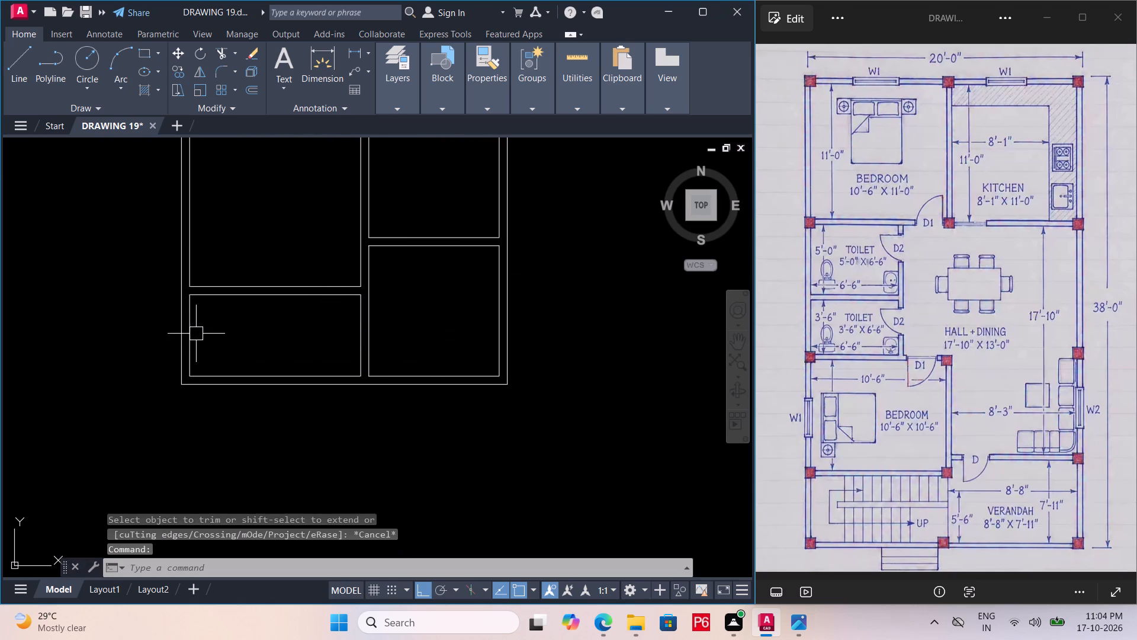
key(o)
key(Return)
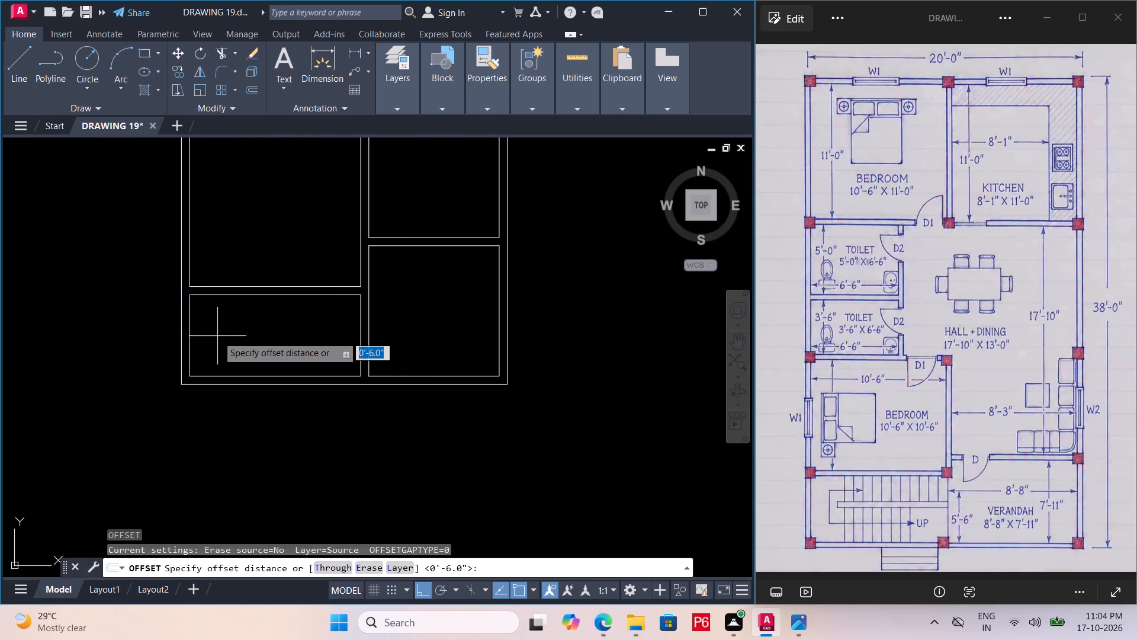
text(3')
key(BackSpace)
key(BackSpace)
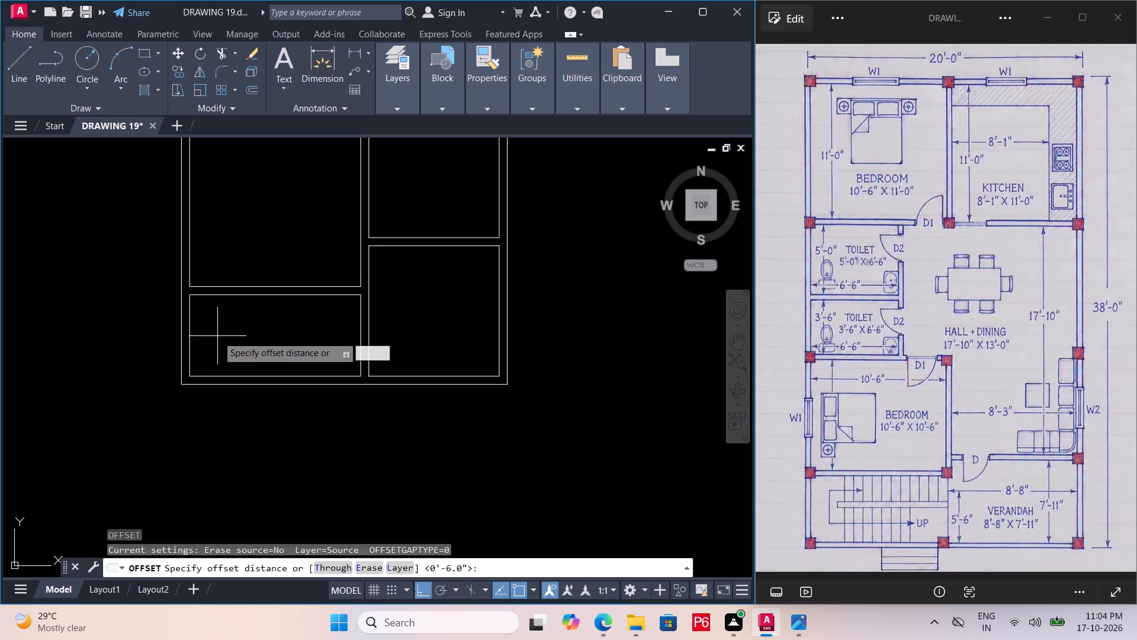
text(2'6)
key(shift+quotedbl)
key(Return)
click(265, 335)
key(space)
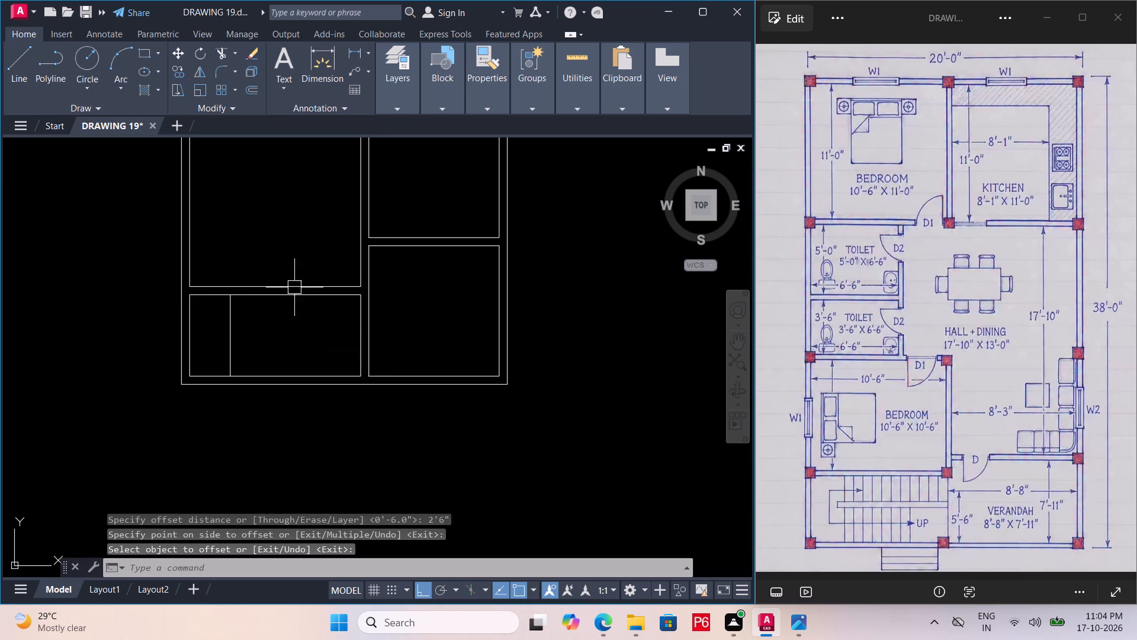
Measure the staircase room's inner width and depth with linear dimensions.
text(DIMLIN)
key(space)
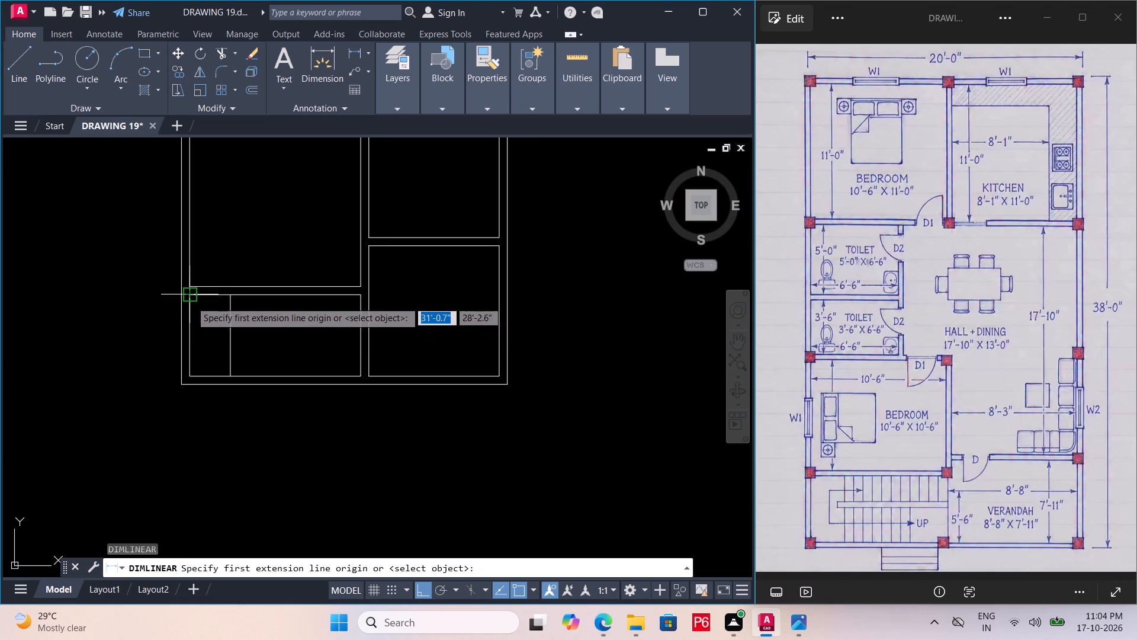
click(190, 300)
click(360, 295)
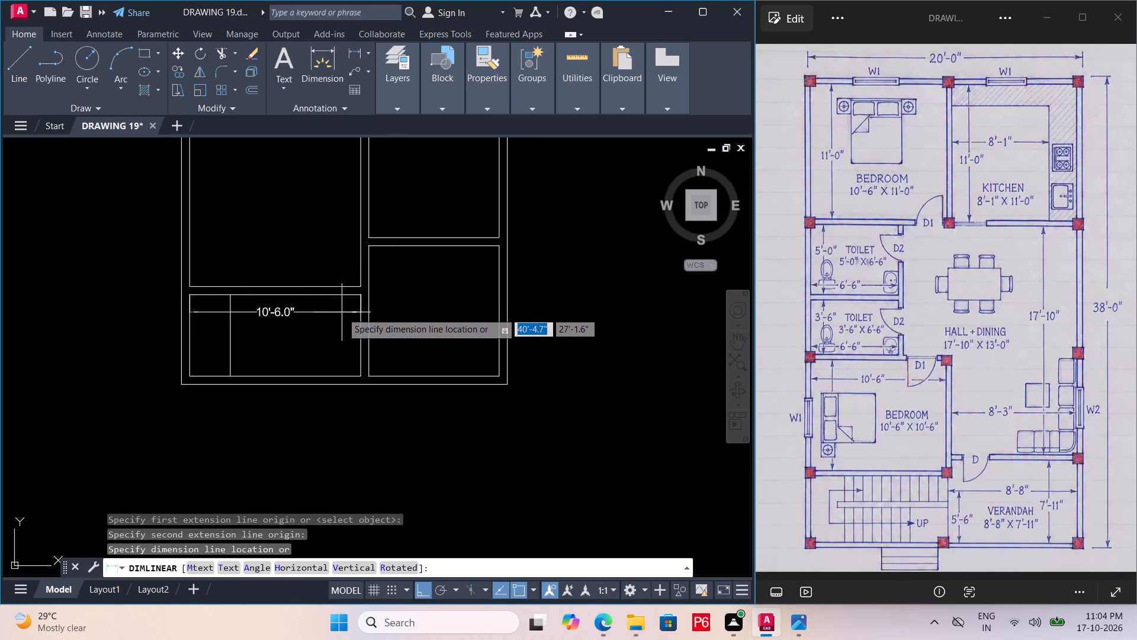
key(Escape)
key(space)
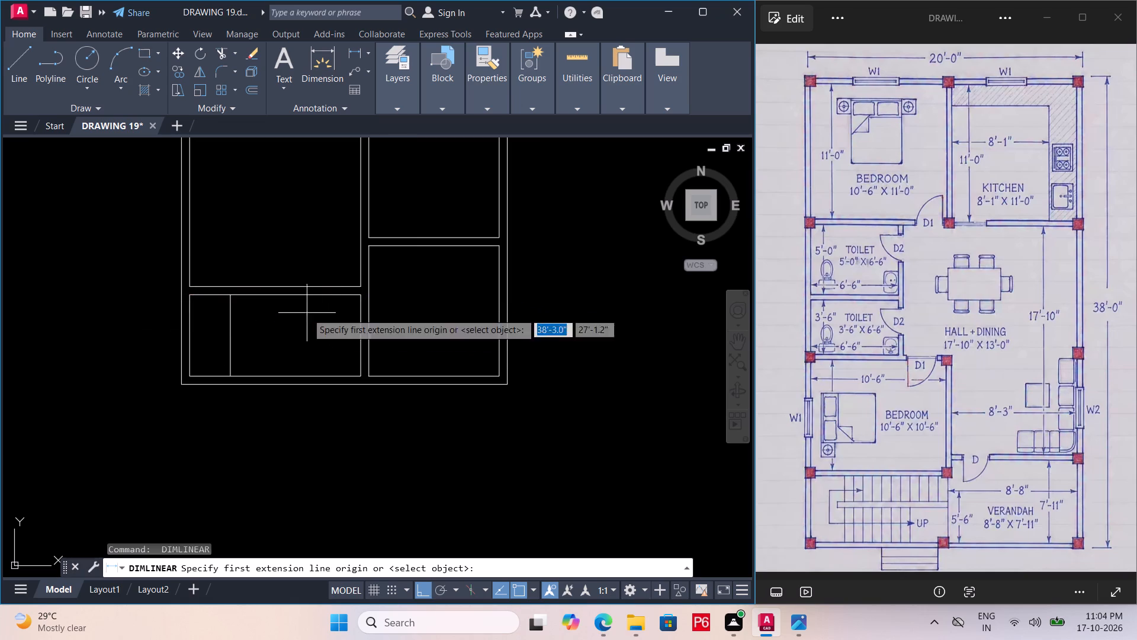
click(191, 299)
click(188, 373)
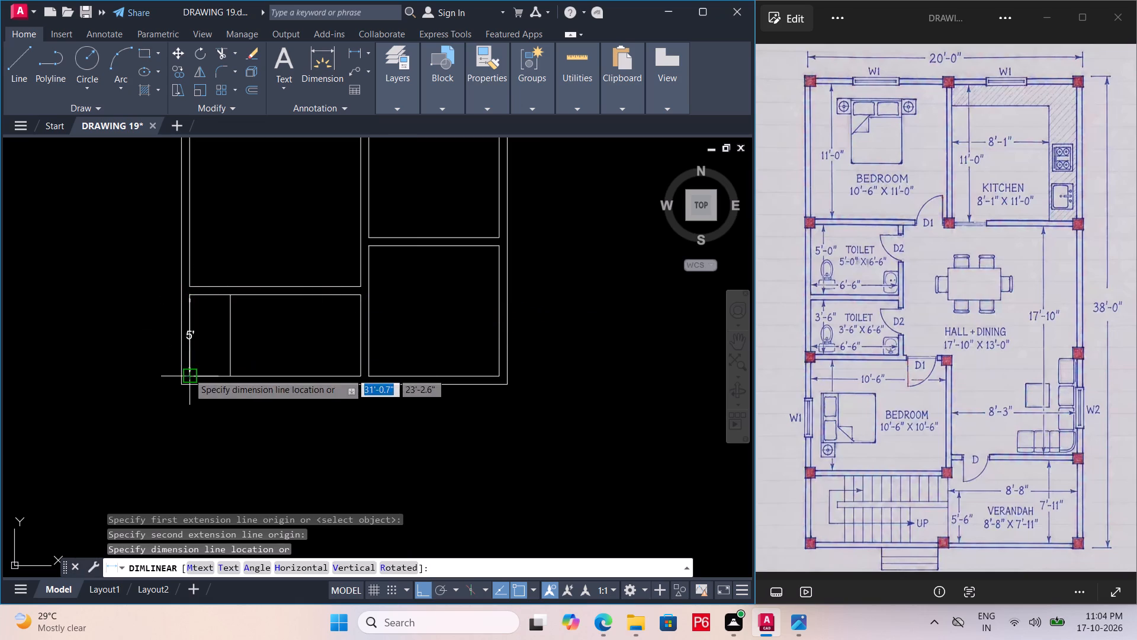
key(Escape)
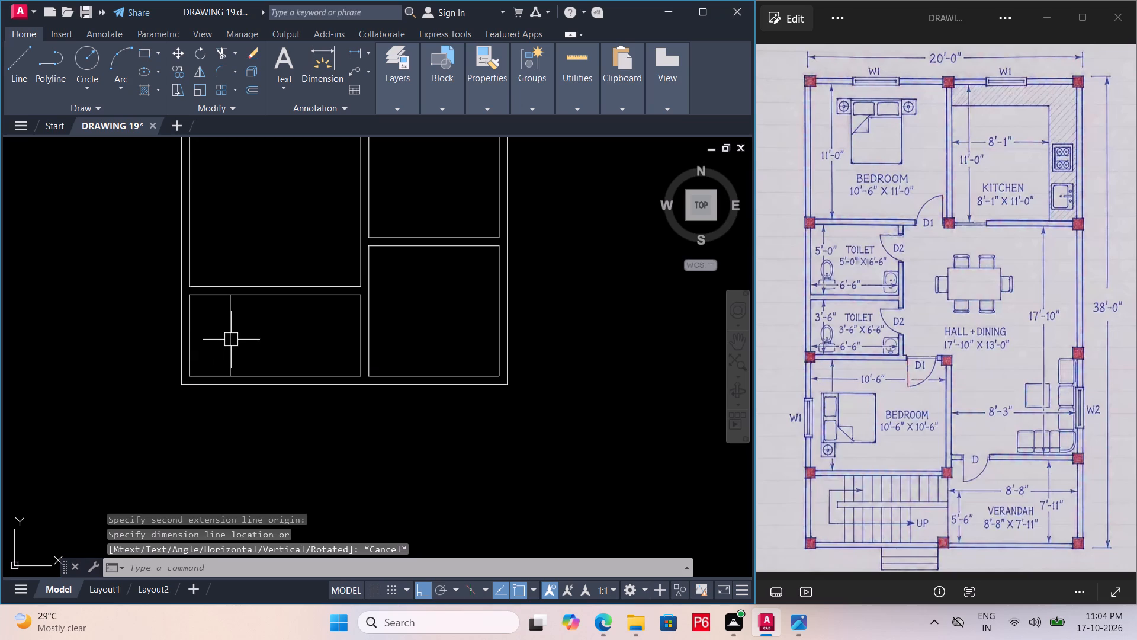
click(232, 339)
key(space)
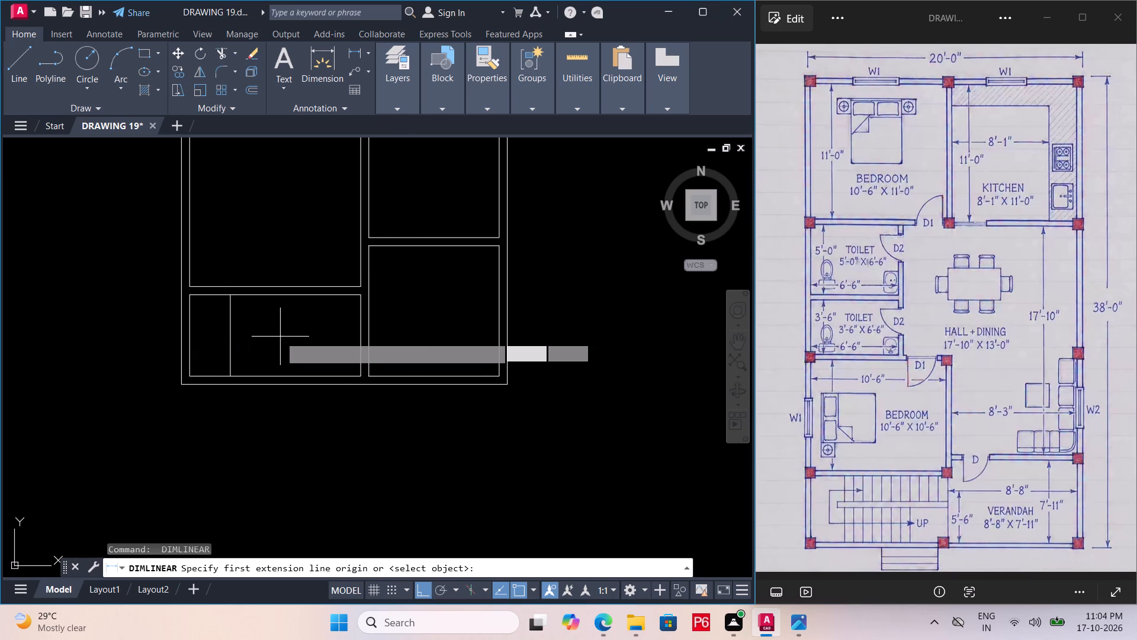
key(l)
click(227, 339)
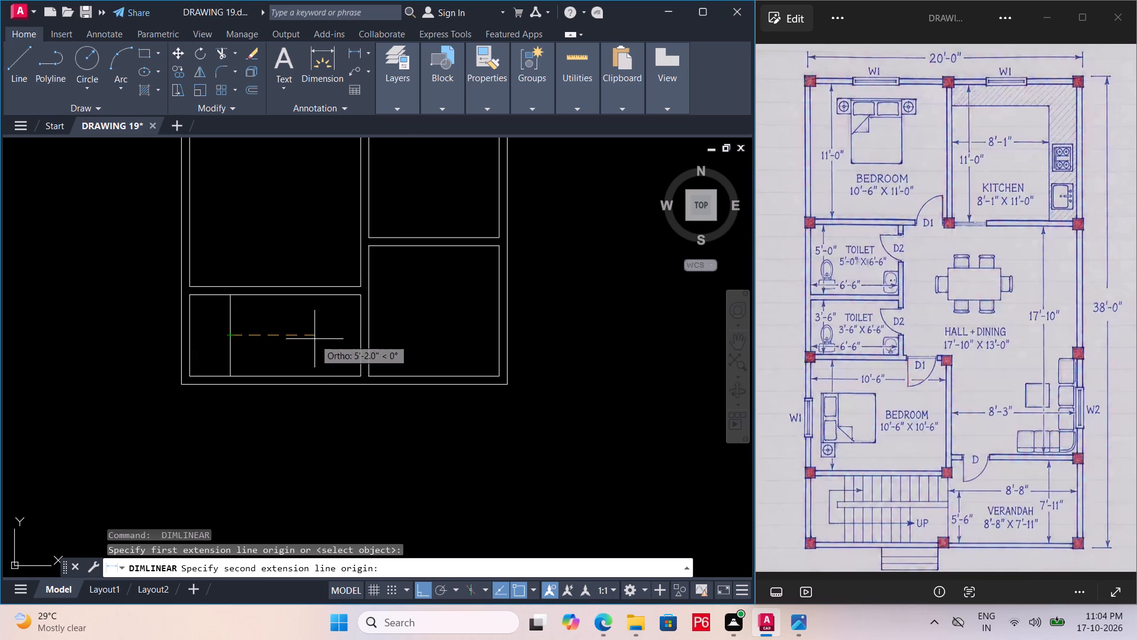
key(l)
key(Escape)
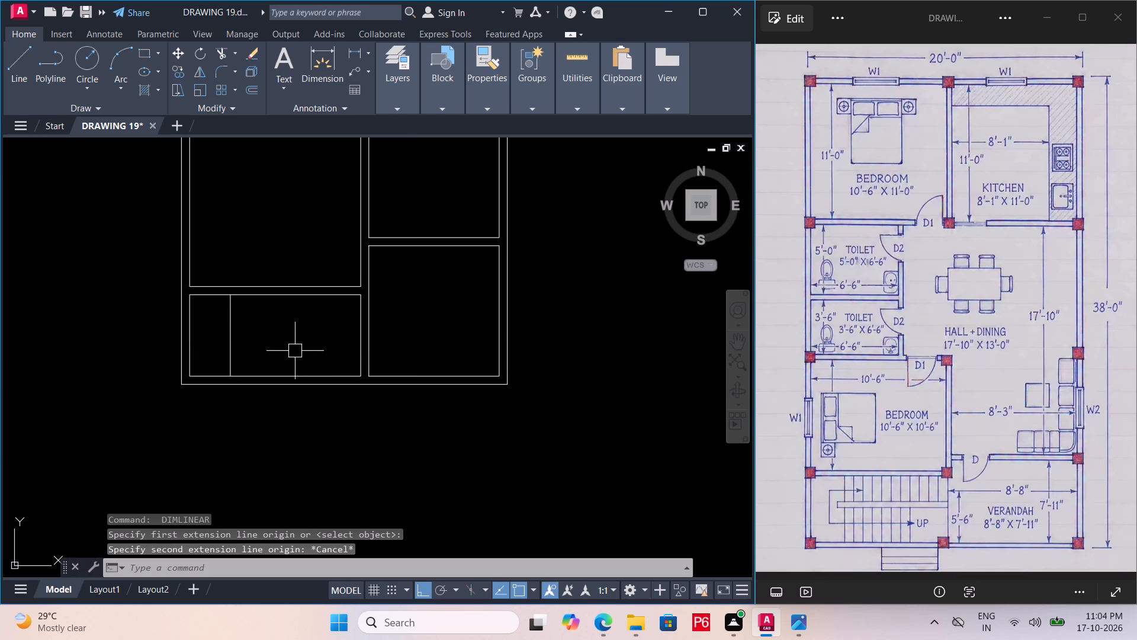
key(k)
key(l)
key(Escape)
Draw a horizontal line from the landing line's midpoint to the staircase room's right wall line to split the flights.
key(l)
key(space)
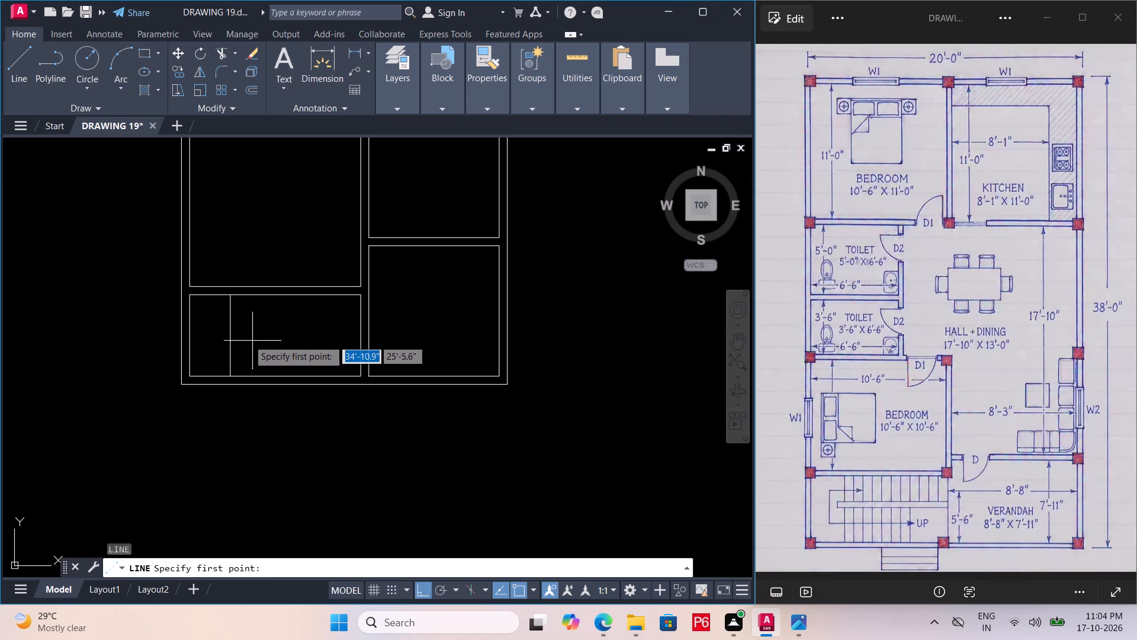
click(229, 335)
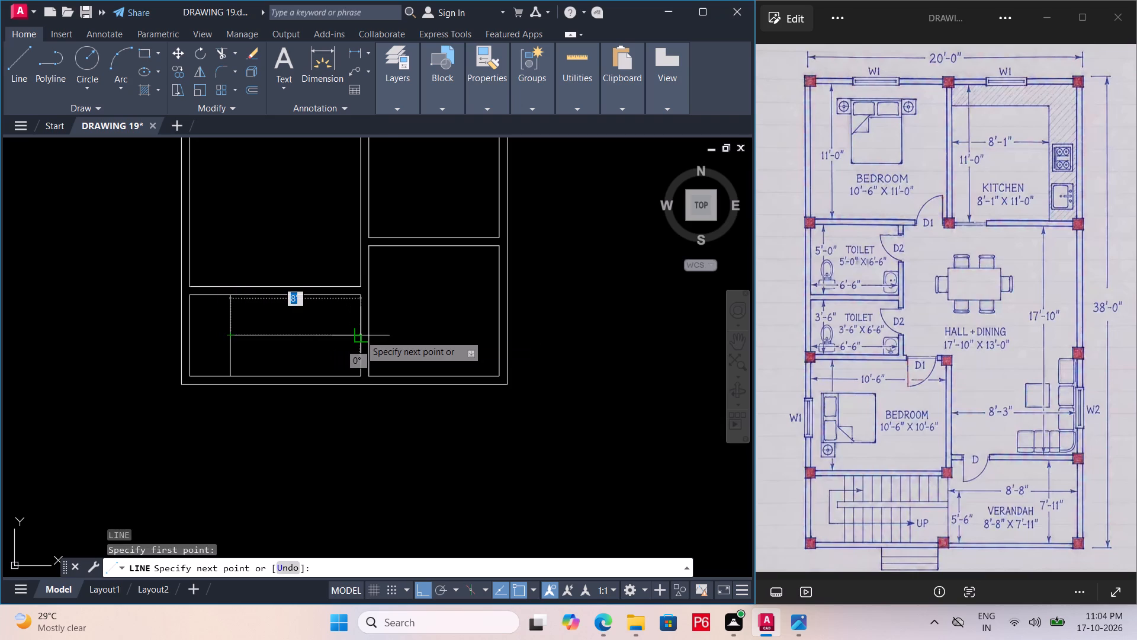
click(360, 335)
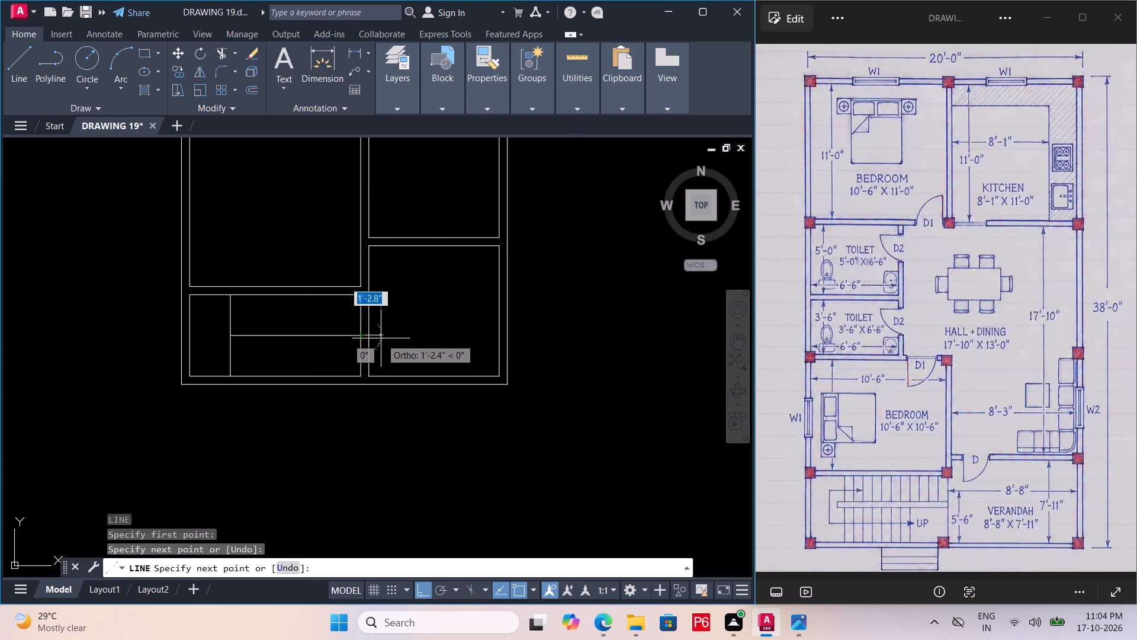
scroll(381, 338, up, 1)
key(space)
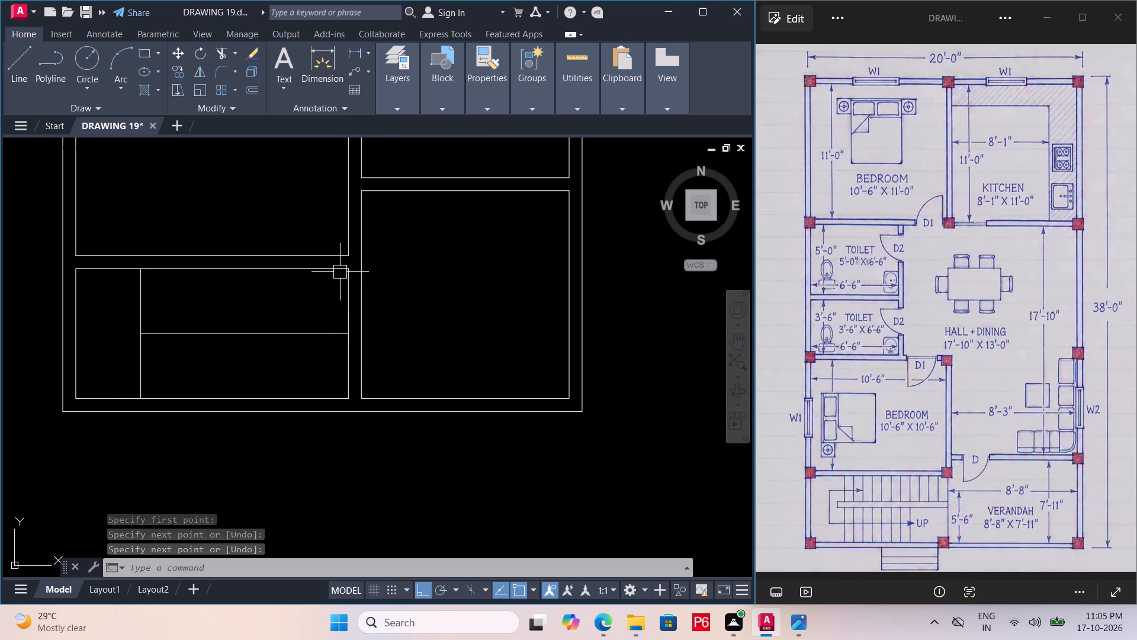
Extend the staircase room's top wall line to the verandah's left wall line.
key(e)
key(x)
key(space)
key(space)
click(323, 270)
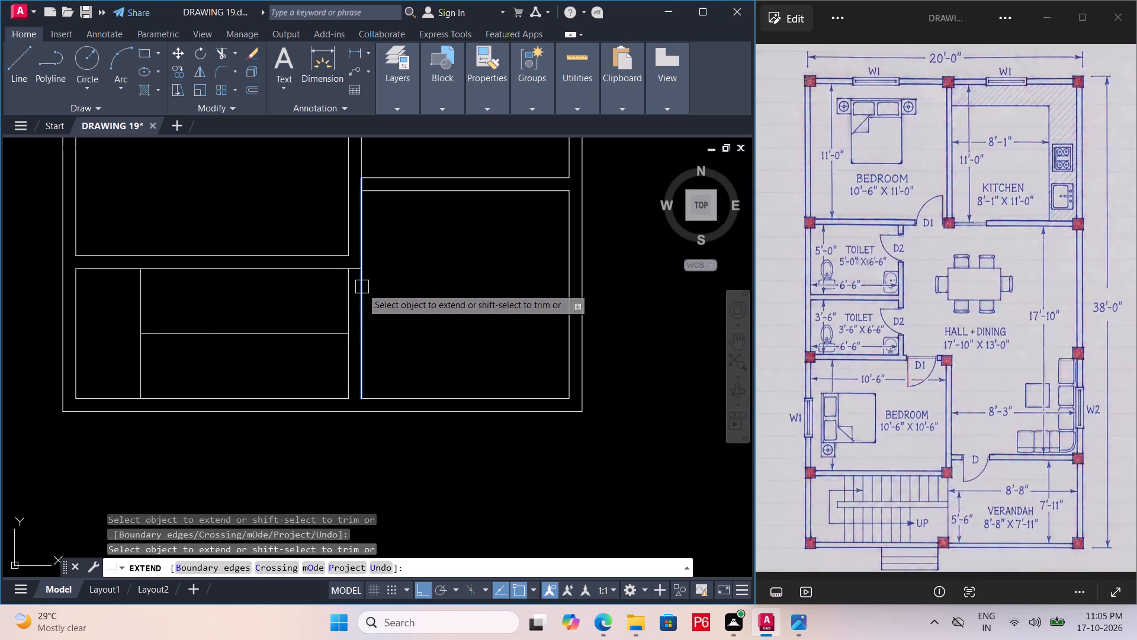
key(Escape)
Trim away both lines of the wall between the staircase and the verandah, below the extended wall line.
key(t)
key(r)
key(space)
key(space)
drag(394, 299, 387, 299)
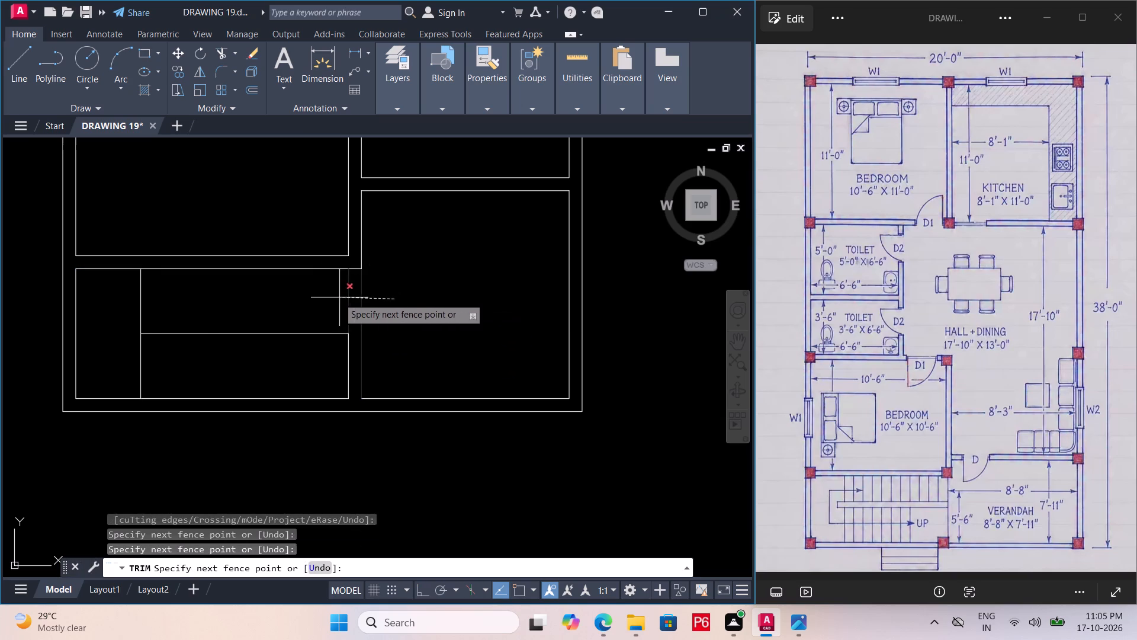
click(332, 297)
click(348, 354)
scroll(352, 403, up, 4)
key(space)
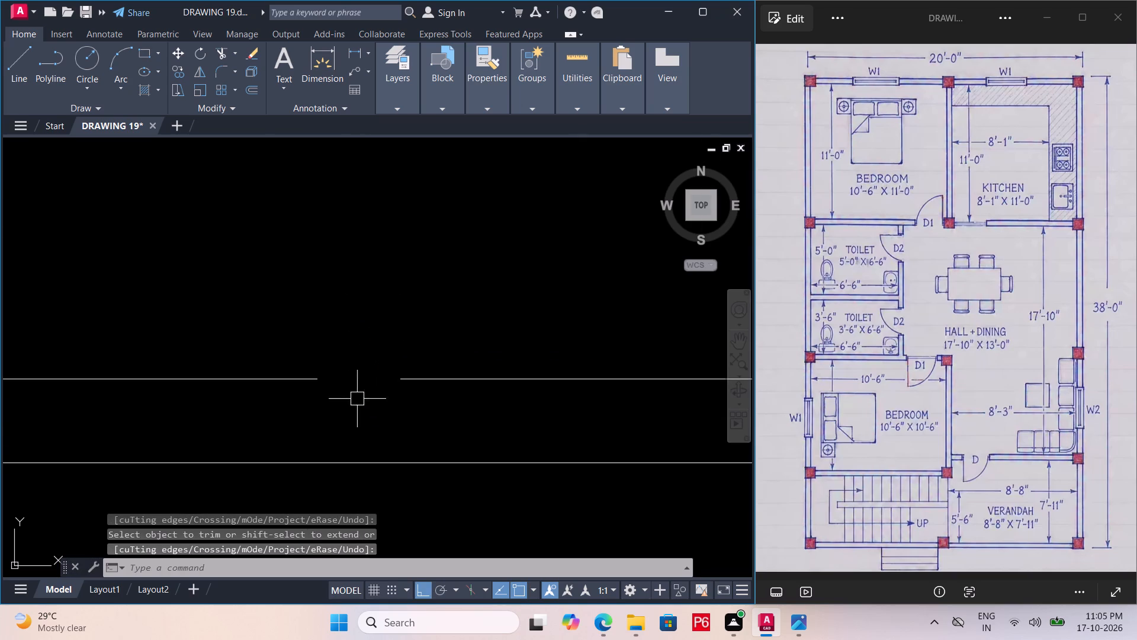
Join the two segments of the bottom exterior wall's inner line across the gap between staircase and verandah.
drag(322, 381, 330, 381)
click(413, 382)
text(J)
key(space)
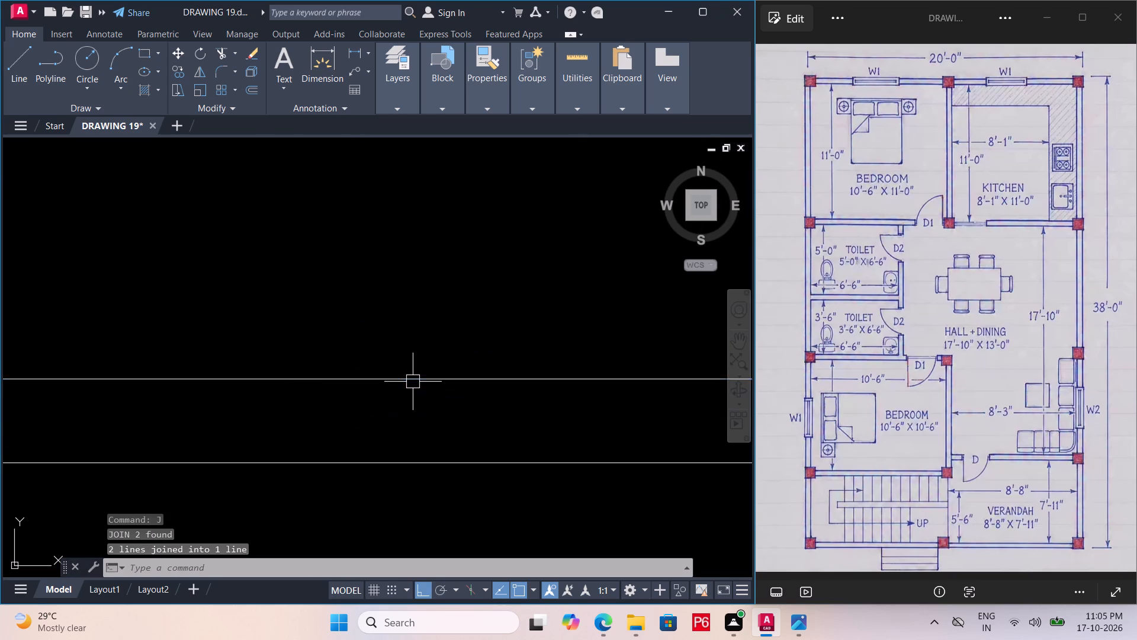
Draw a vertical line from the wall corner at the staircase's upper right down to the bottom wall's inner line.
scroll(412, 390, down, 5)
scroll(400, 359, up, 1)
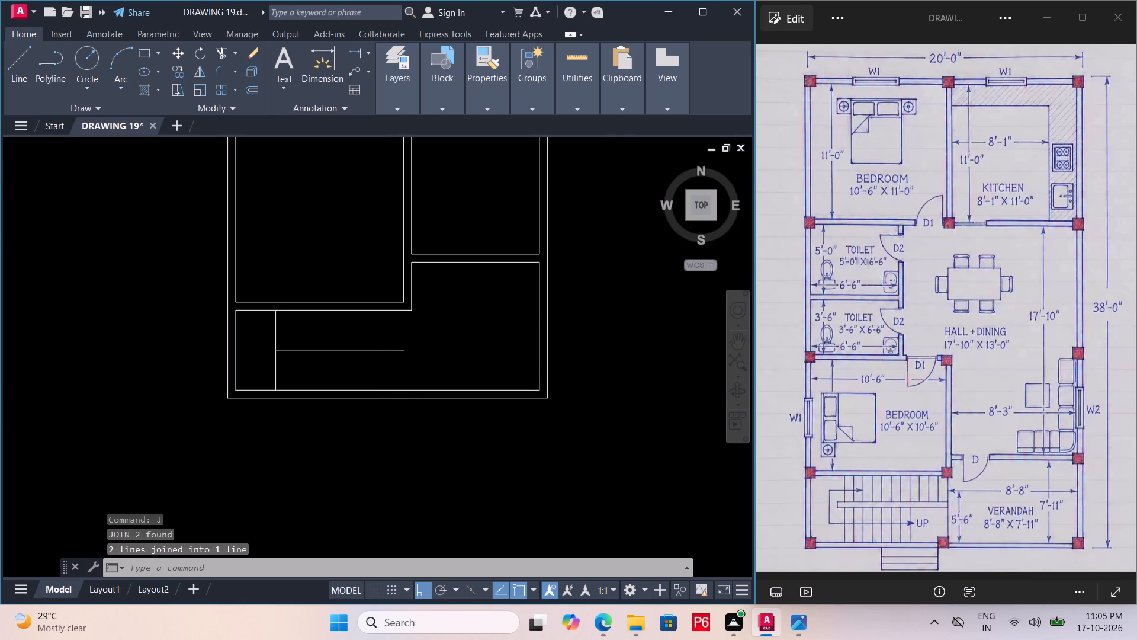
scroll(400, 359, up, 1)
key(l)
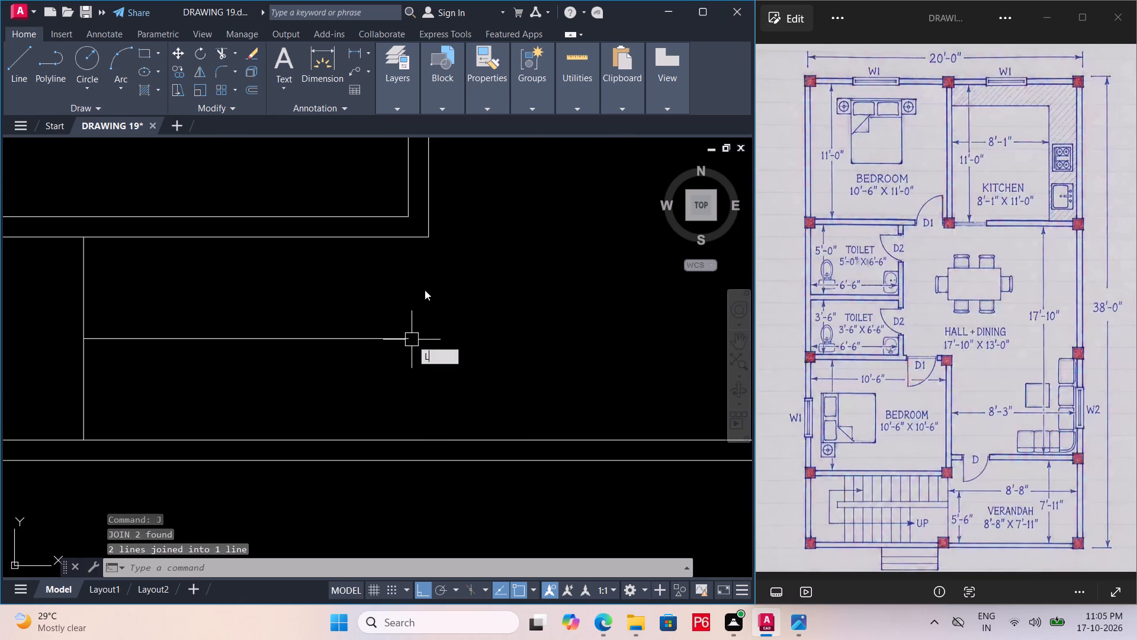
key(space)
click(431, 239)
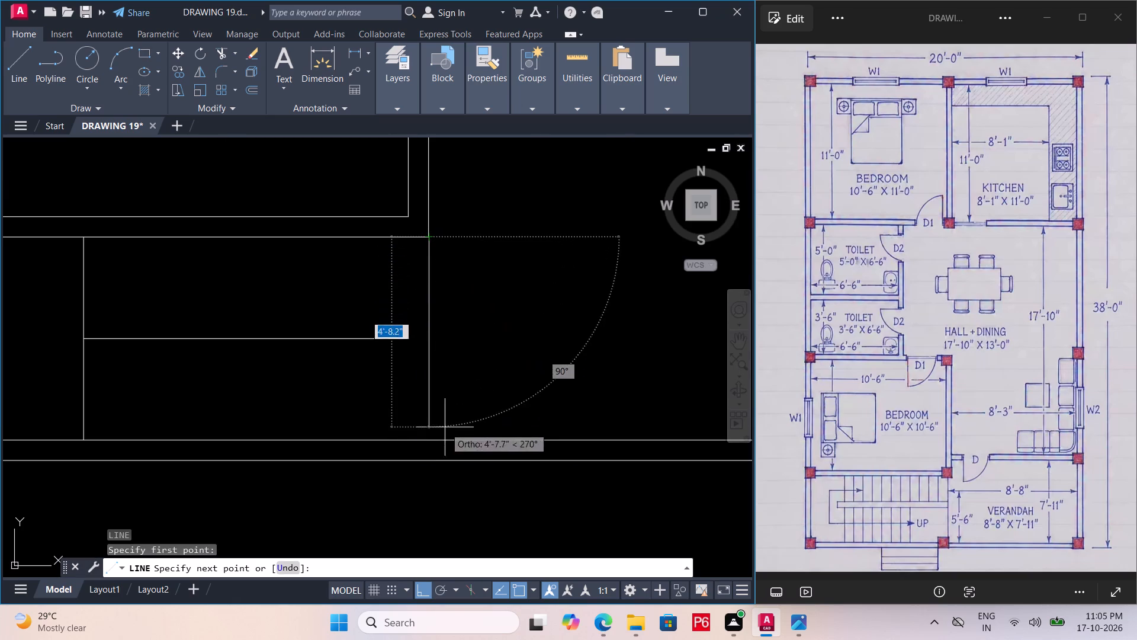
click(435, 437)
key(space)
Extend the stair's horizontal centre line to the new vertical line.
key(e)
key(x)
key(space)
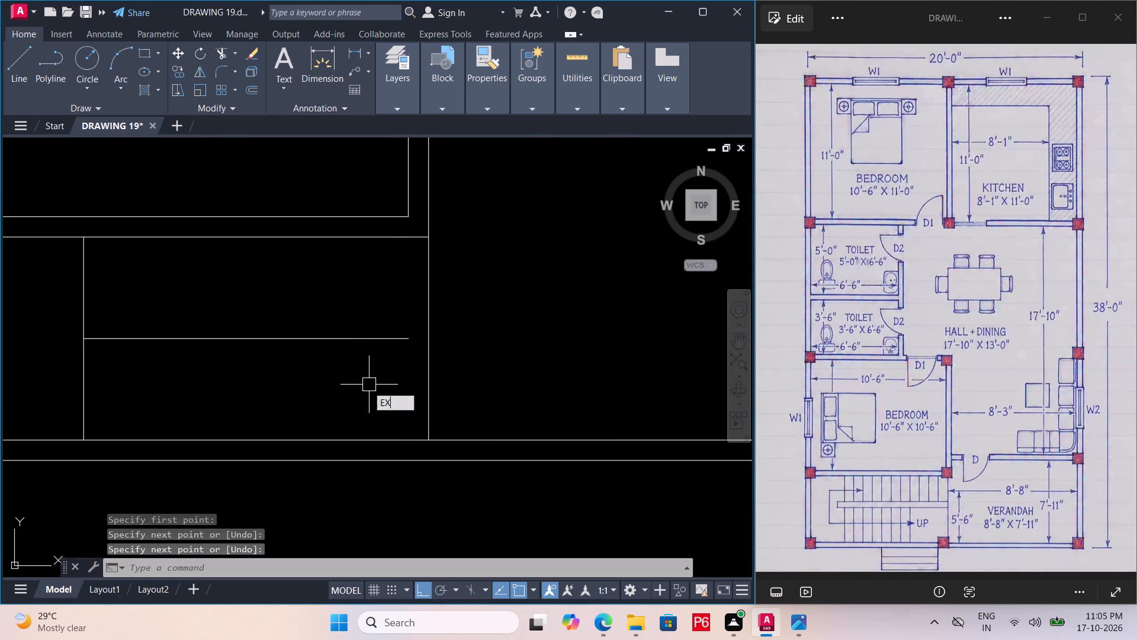
key(space)
click(359, 336)
Save the drawing.
ctrl+scroll(462, 366, down, 2)
key(ctrl+s)
key(ctrl+s)
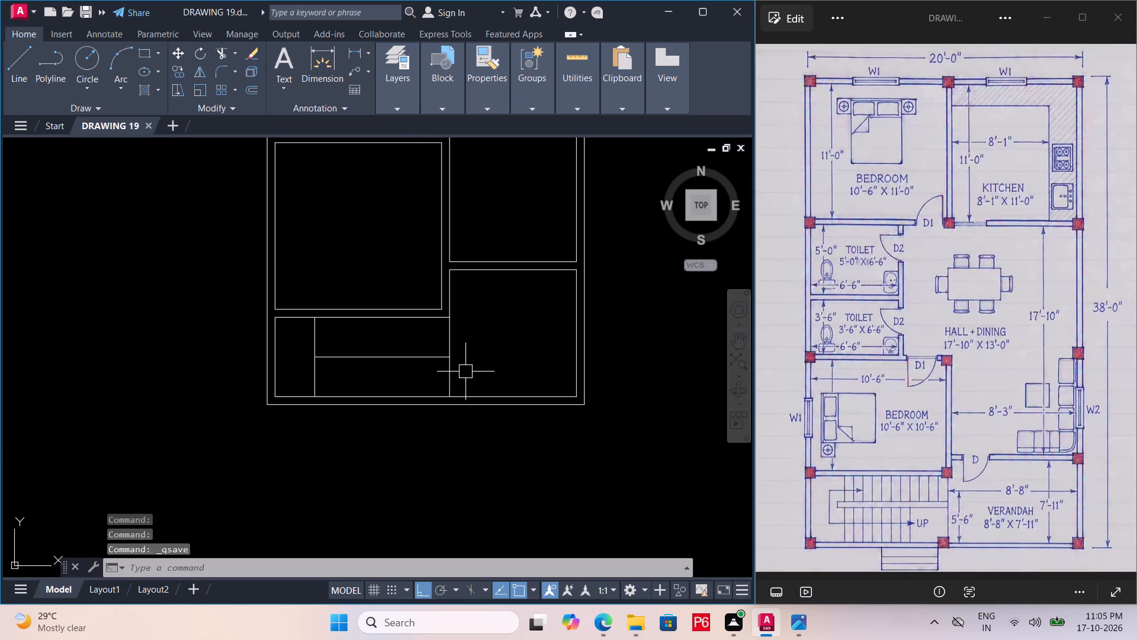
key(ctrl+s)
key(ctrl+s)
key(ctrl+s)
key(ctrl+s)
key(ctrl+s)
key(ctrl+s)
key(ctrl+s)
key(ctrl+s)
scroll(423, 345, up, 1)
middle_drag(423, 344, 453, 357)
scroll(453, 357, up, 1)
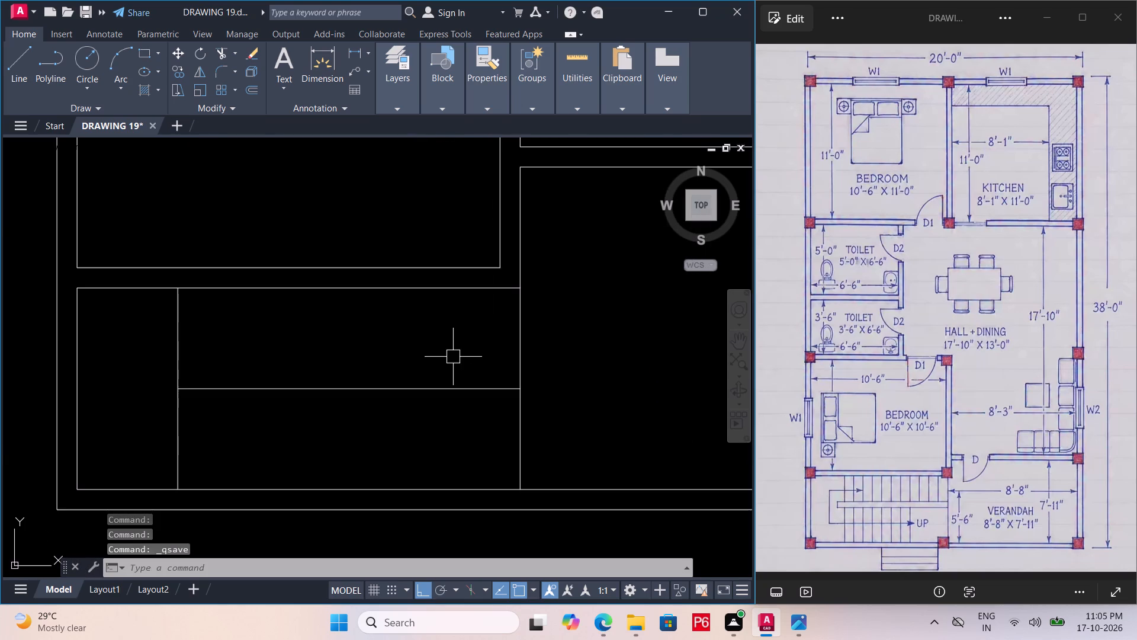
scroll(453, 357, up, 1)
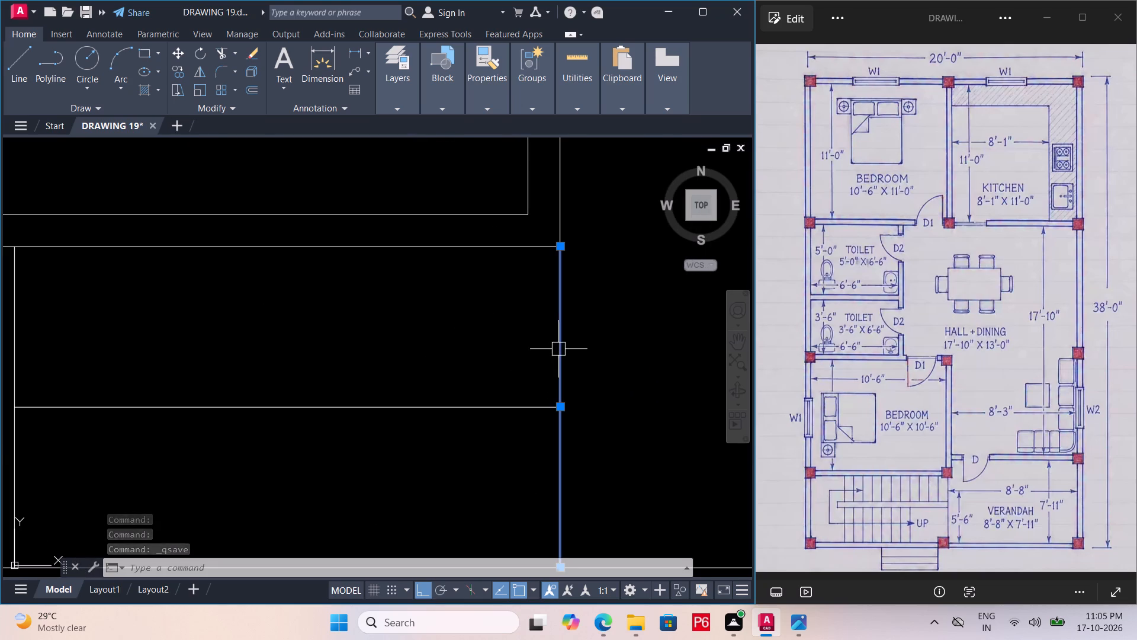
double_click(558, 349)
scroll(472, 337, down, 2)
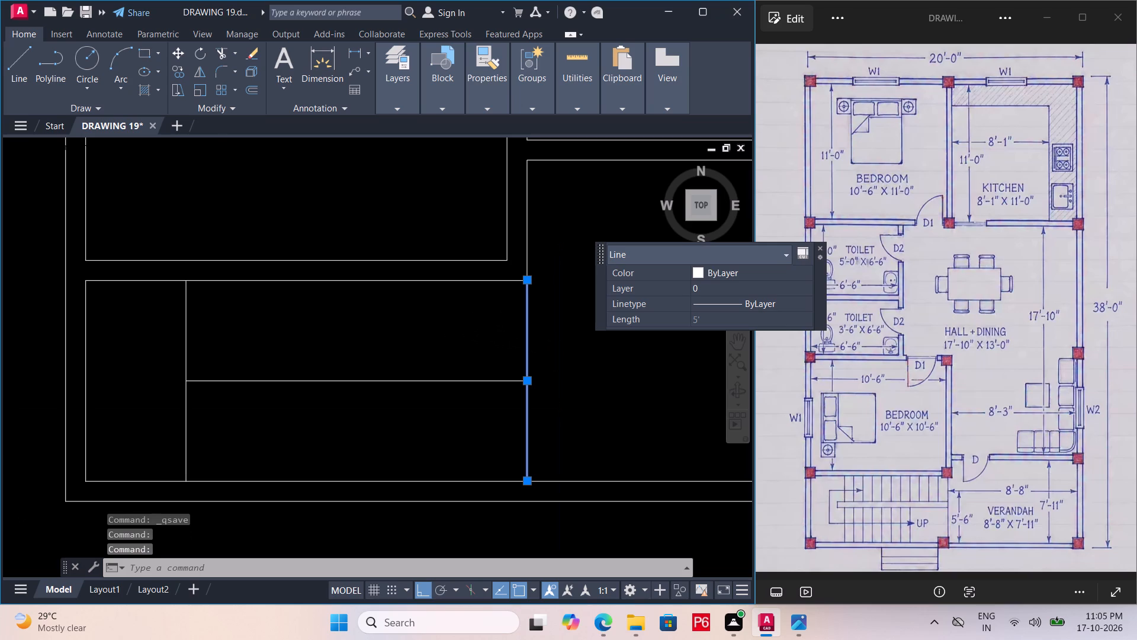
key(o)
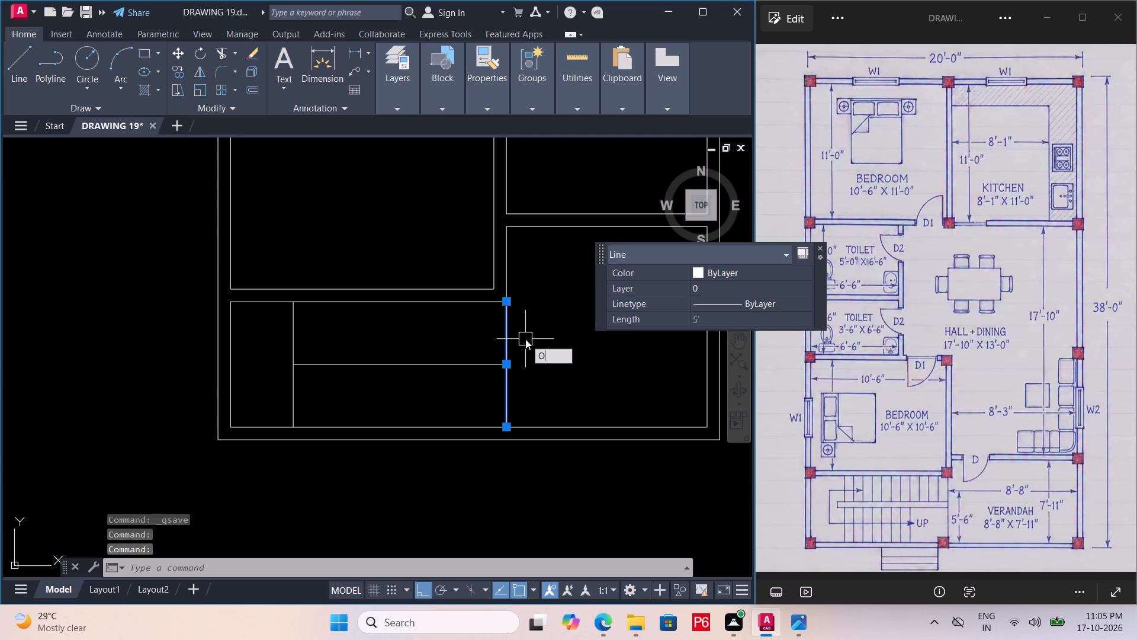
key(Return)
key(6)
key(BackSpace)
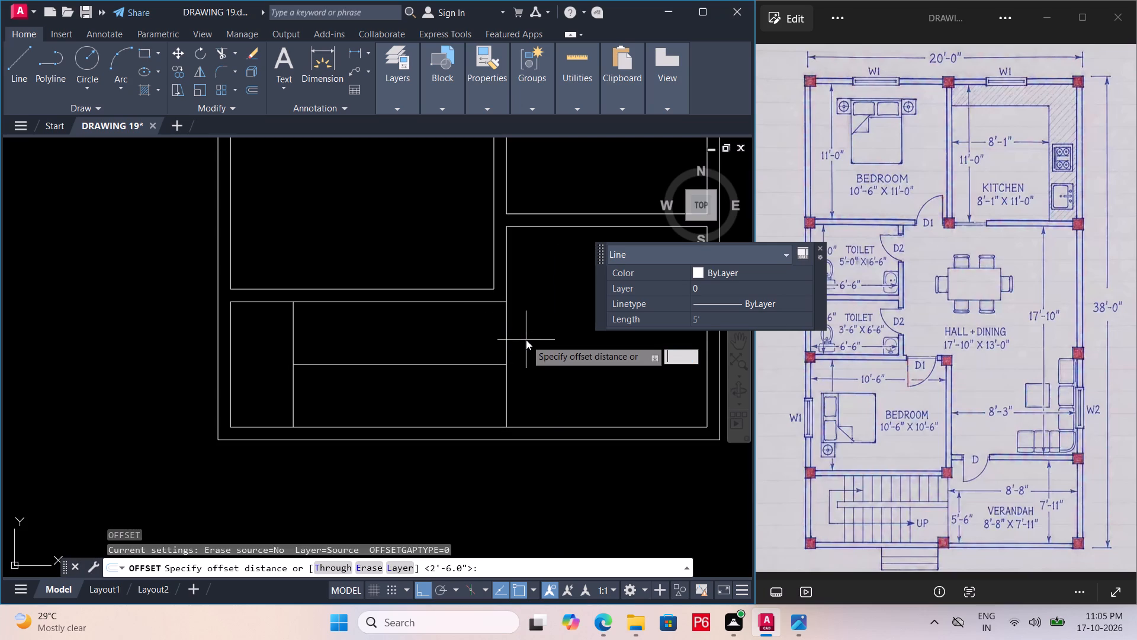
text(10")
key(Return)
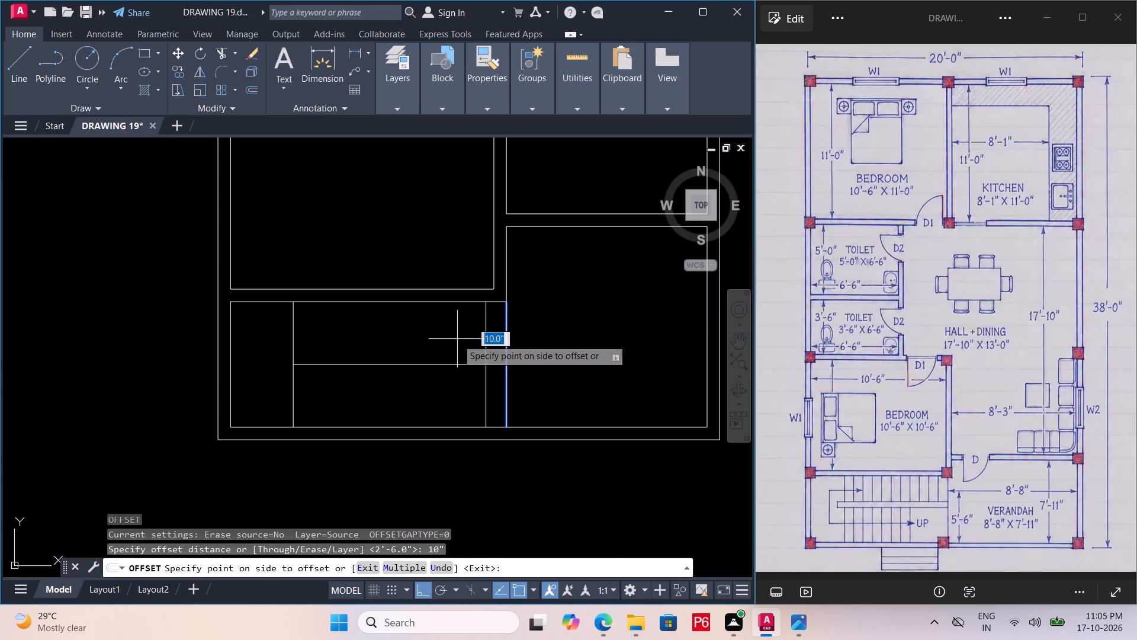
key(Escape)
Offset the vertical line at the staircase's verandah end toward the landing at 9" spacing, making the first three tread lines.
click(503, 338)
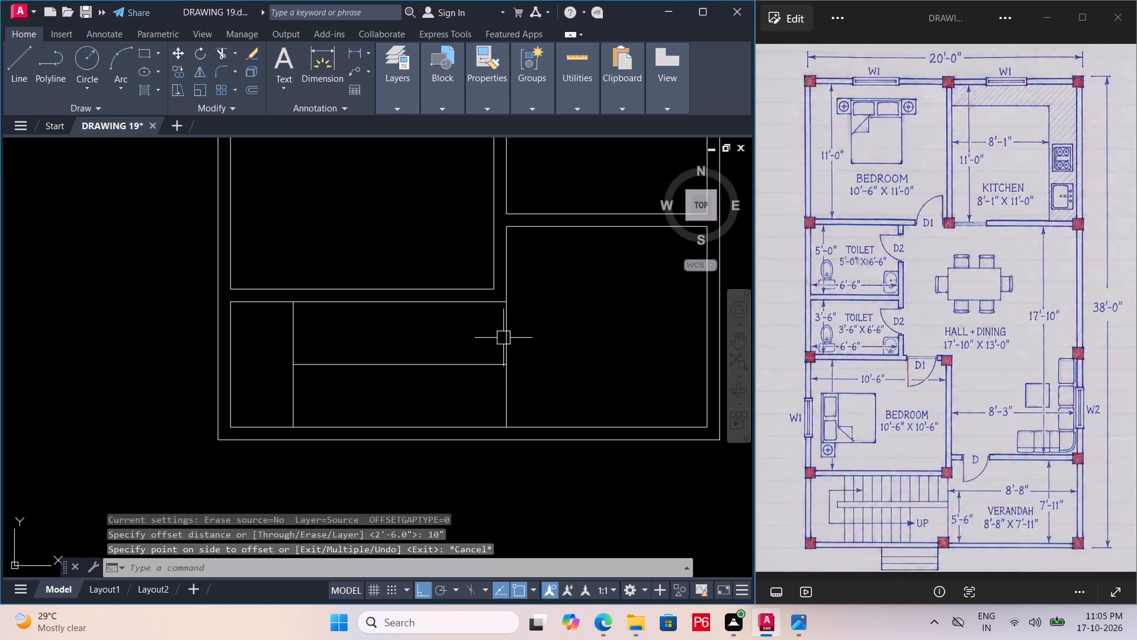
key(o)
key(Return)
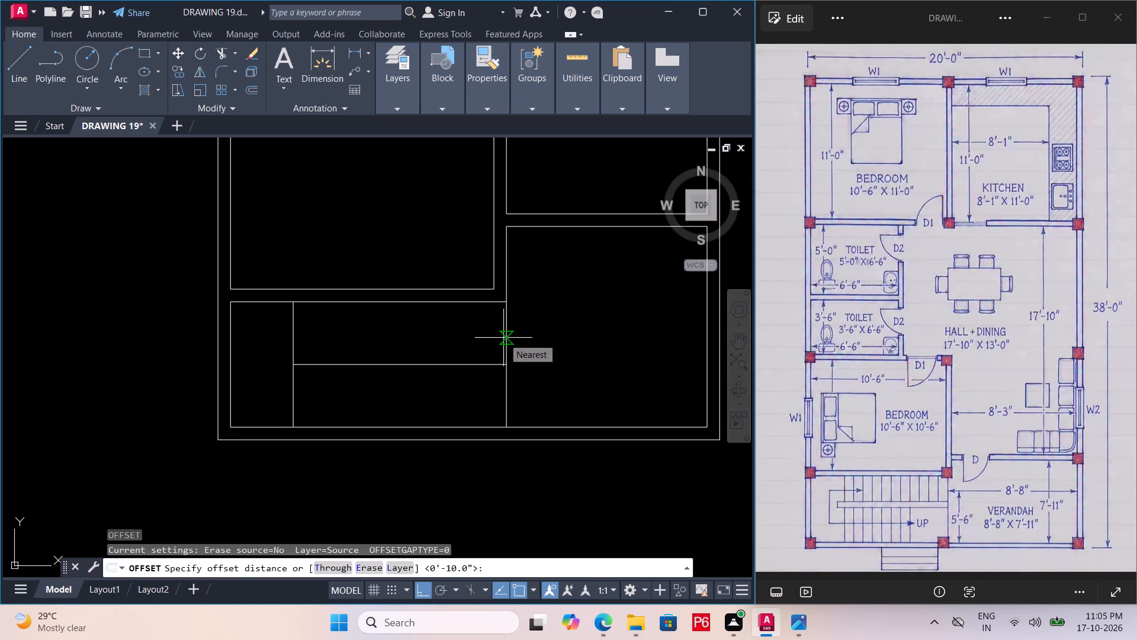
text(9")
key(Return)
click(445, 351)
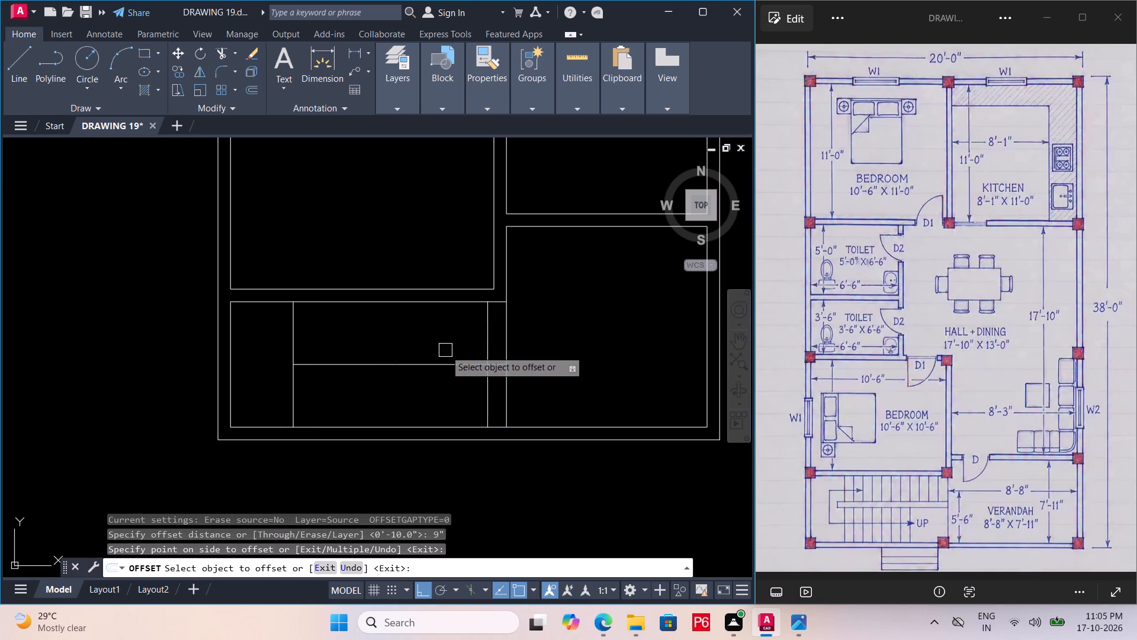
click(485, 336)
click(412, 335)
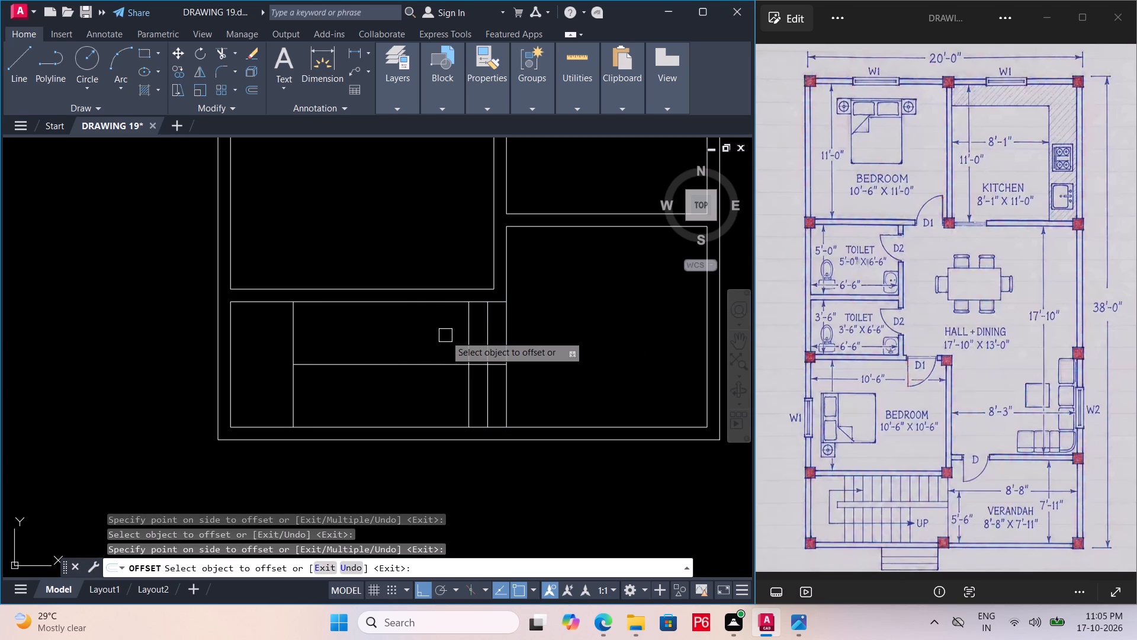
double_click(463, 337)
click(408, 337)
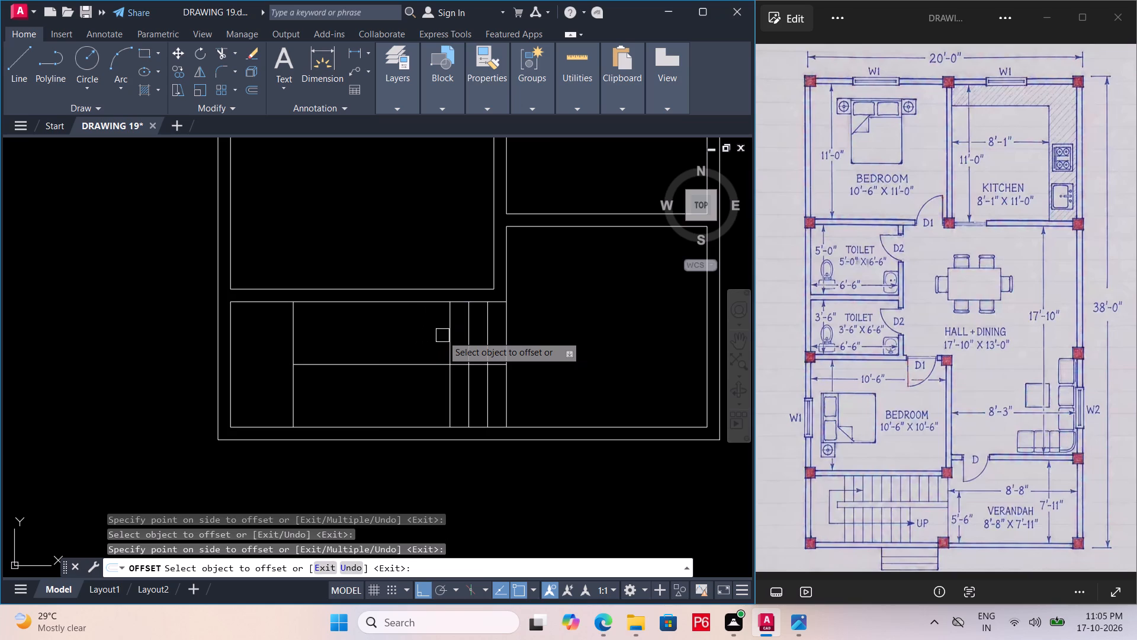
Continue adding stair tread lines toward the landing, offsetting each newest tread line by 9".
click(442, 335)
click(445, 335)
click(396, 336)
click(429, 336)
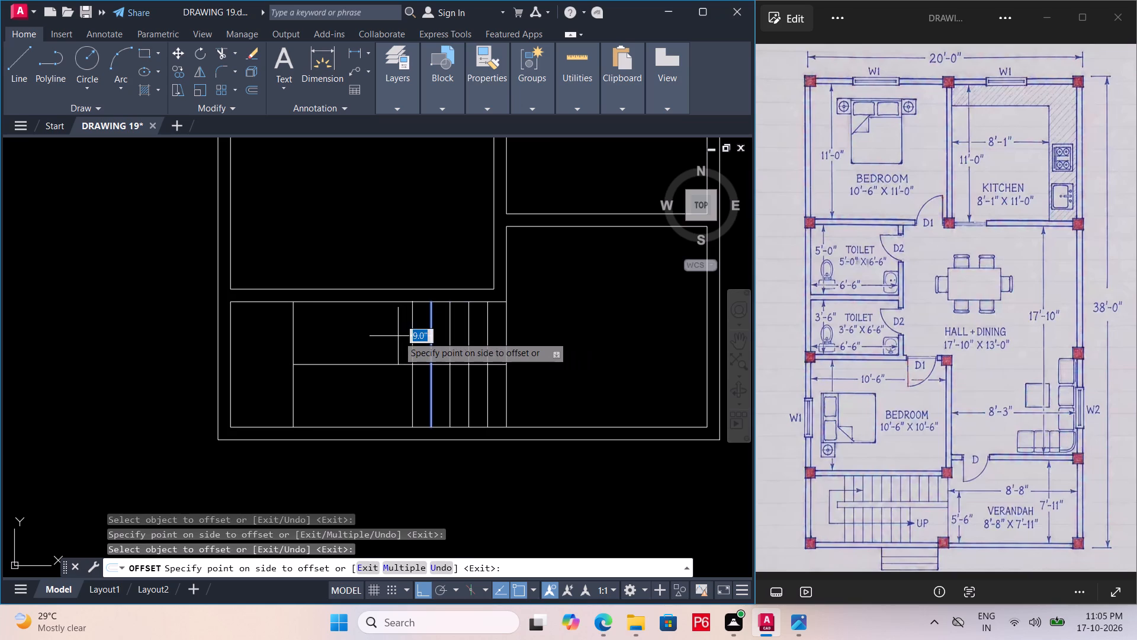
key(m)
click(347, 330)
click(320, 328)
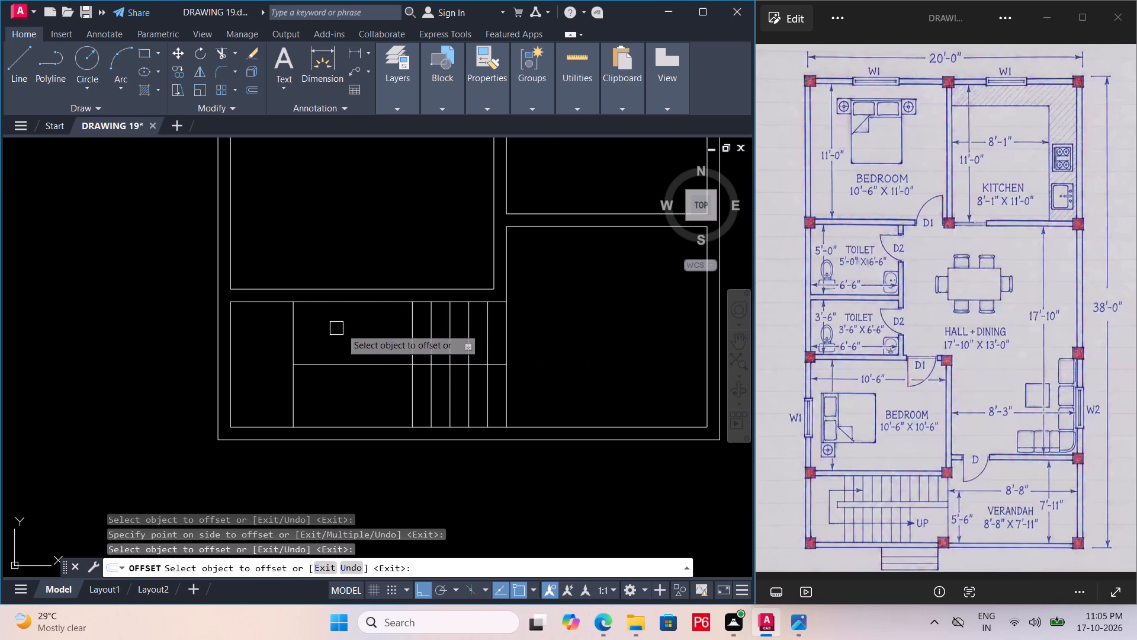
click(412, 331)
double_click(351, 332)
text(M)
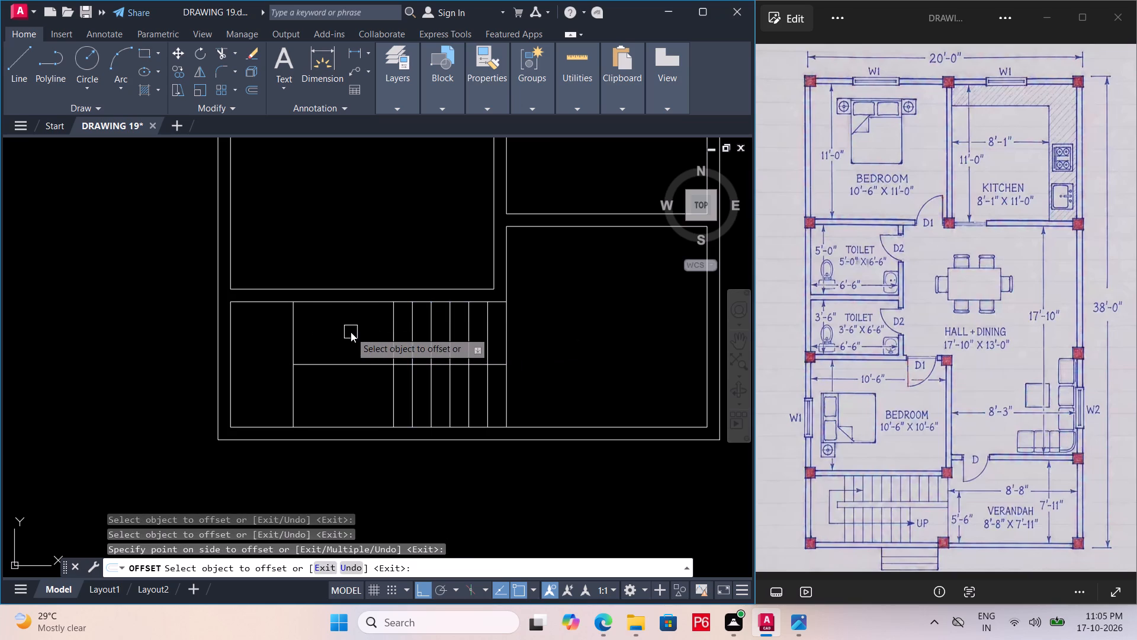
key(space)
click(388, 335)
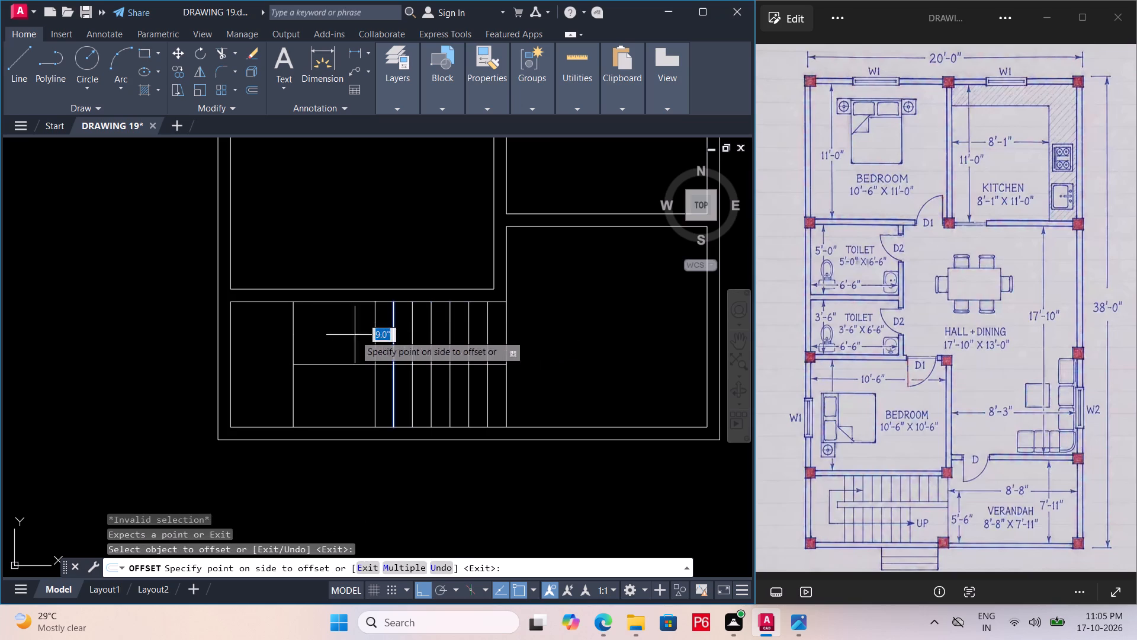
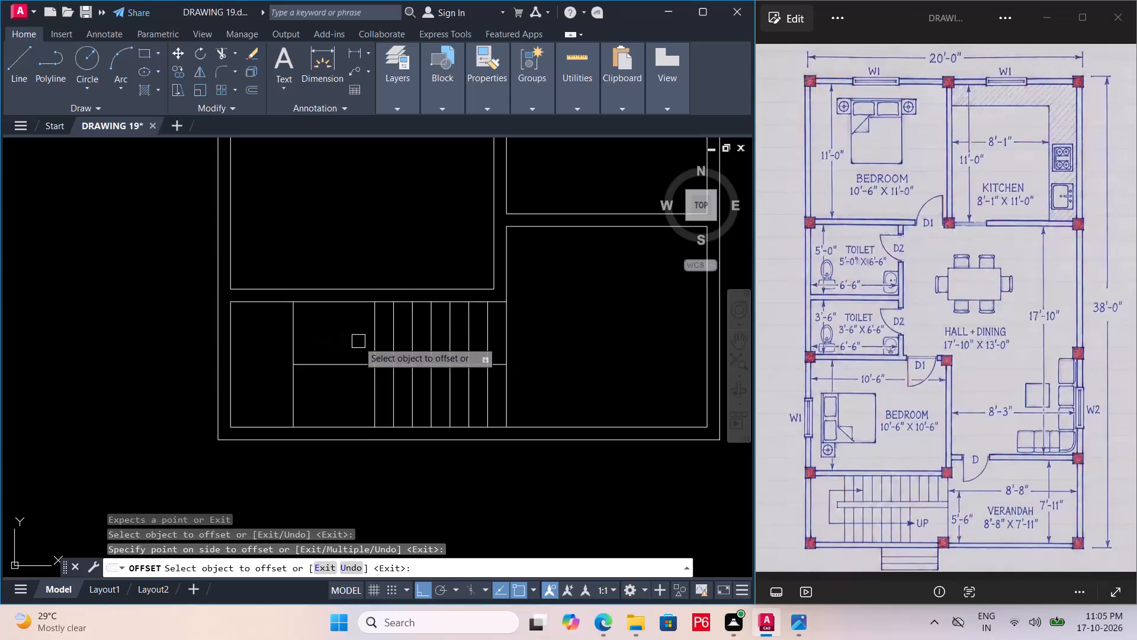
Offset the newest tread line toward the landing in multiple mode, adding the remaining four tread lines at 9" spacing.
double_click(376, 340)
key(m)
key(space)
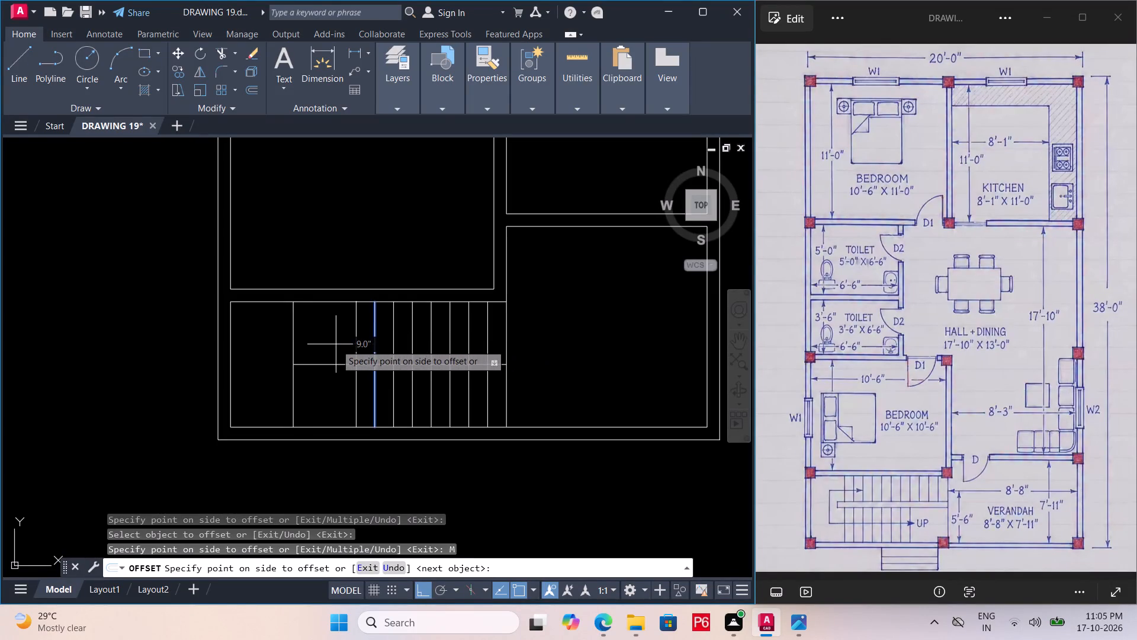
click(334, 344)
click(307, 340)
click(264, 338)
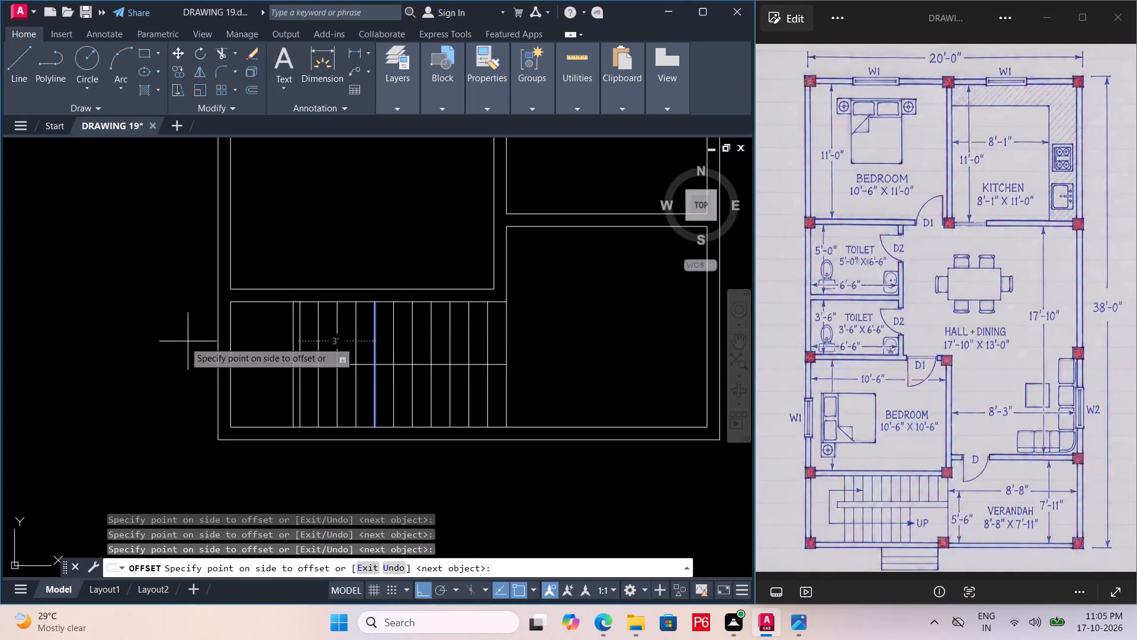
click(172, 342)
key(Escape)
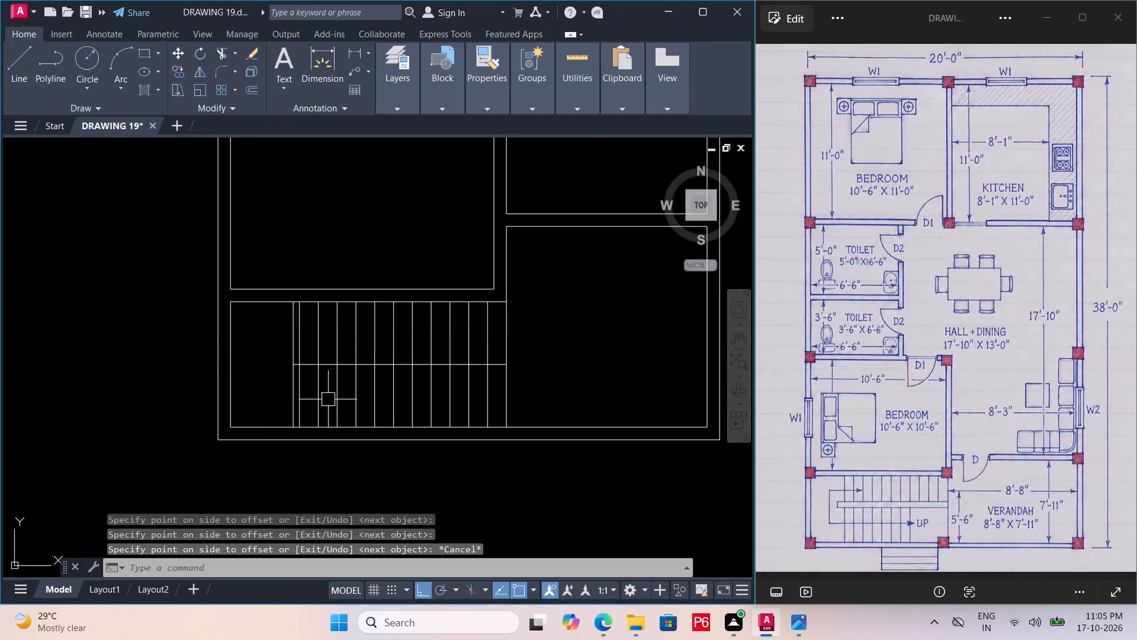
Trim the short end of the stair's horizontal centre line that projects past the last tread line into the landing.
scroll(320, 388, up, 1)
scroll(277, 353, up, 2)
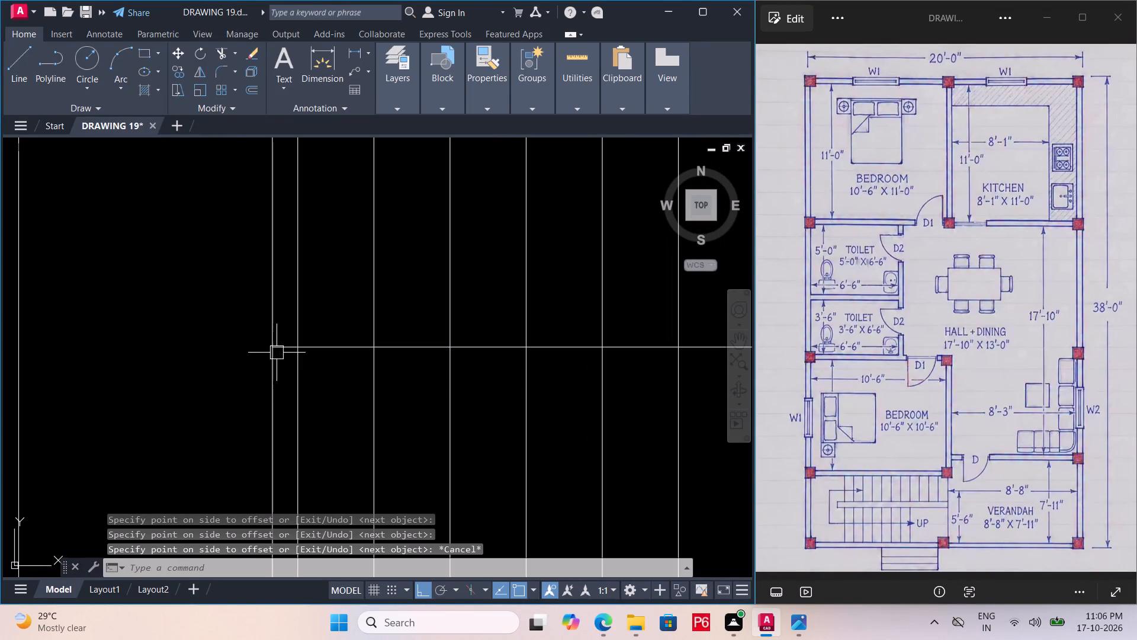
text(TR)
key(space)
key(space)
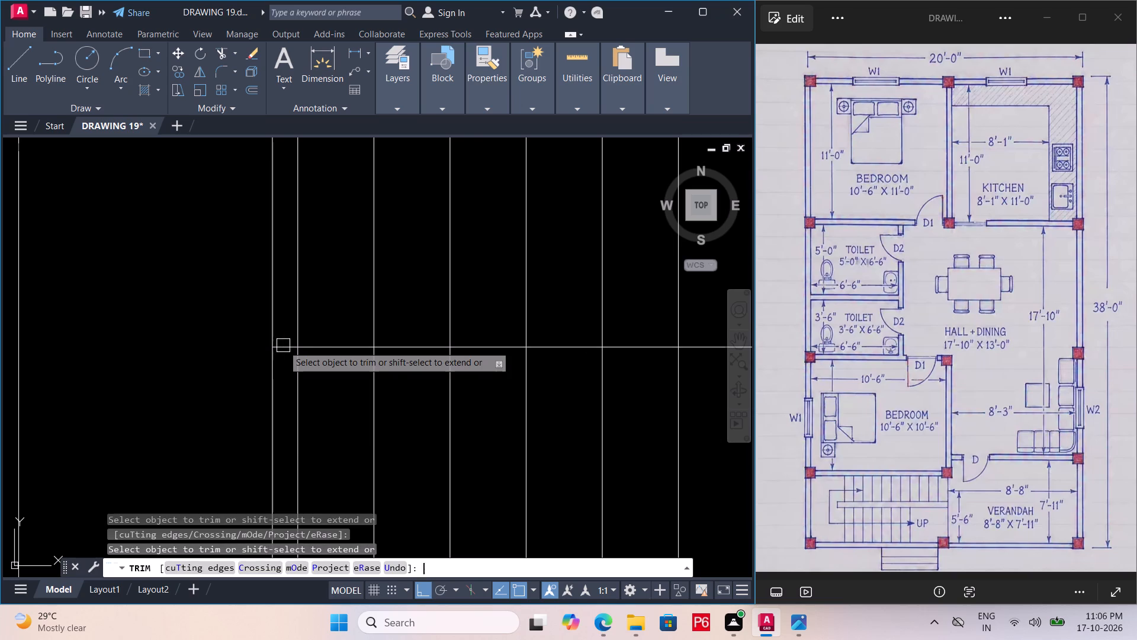
double_click(283, 345)
click(271, 347)
scroll(274, 373, down, 4)
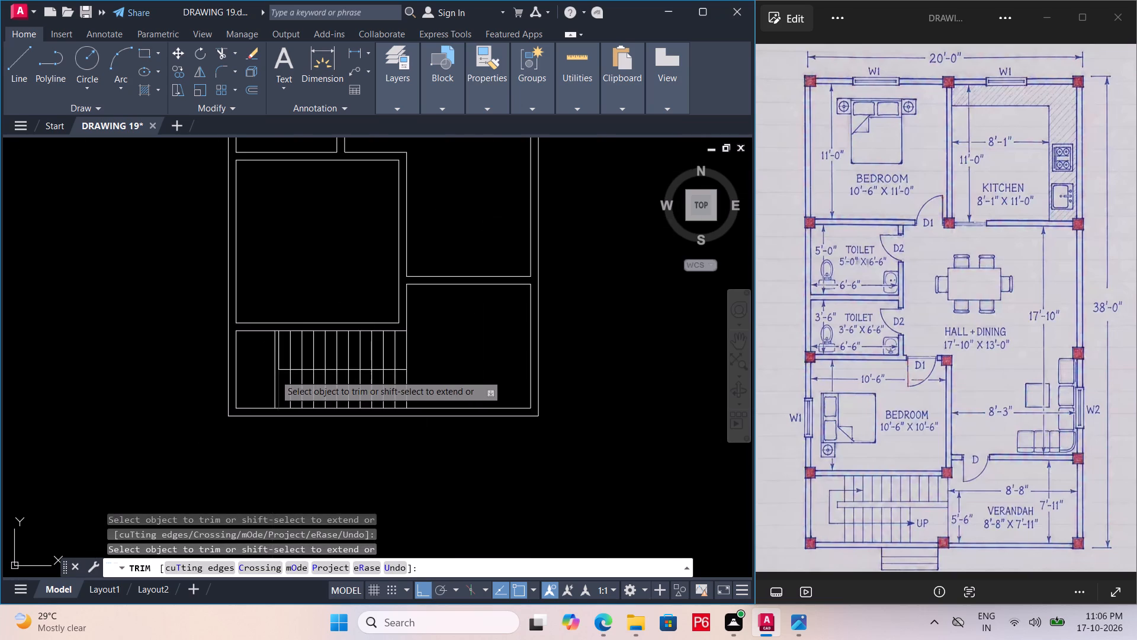
key(Escape)
Delete the old vertical landing line beside the last tread line.
scroll(270, 362, up, 5)
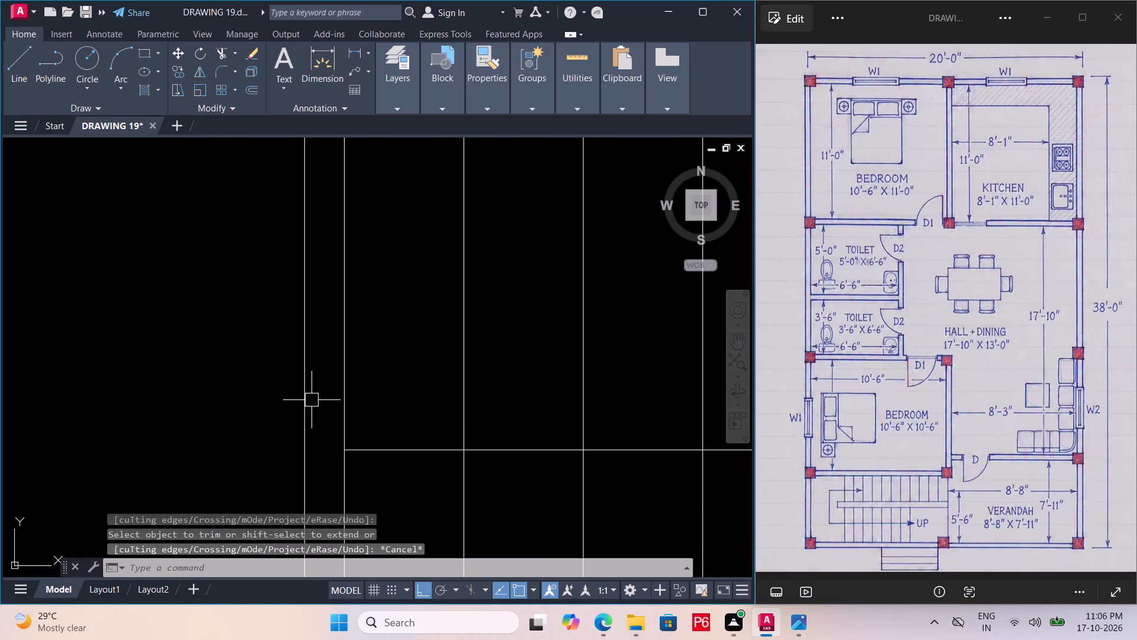
click(304, 408)
key(Delete)
scroll(292, 404, down, 5)
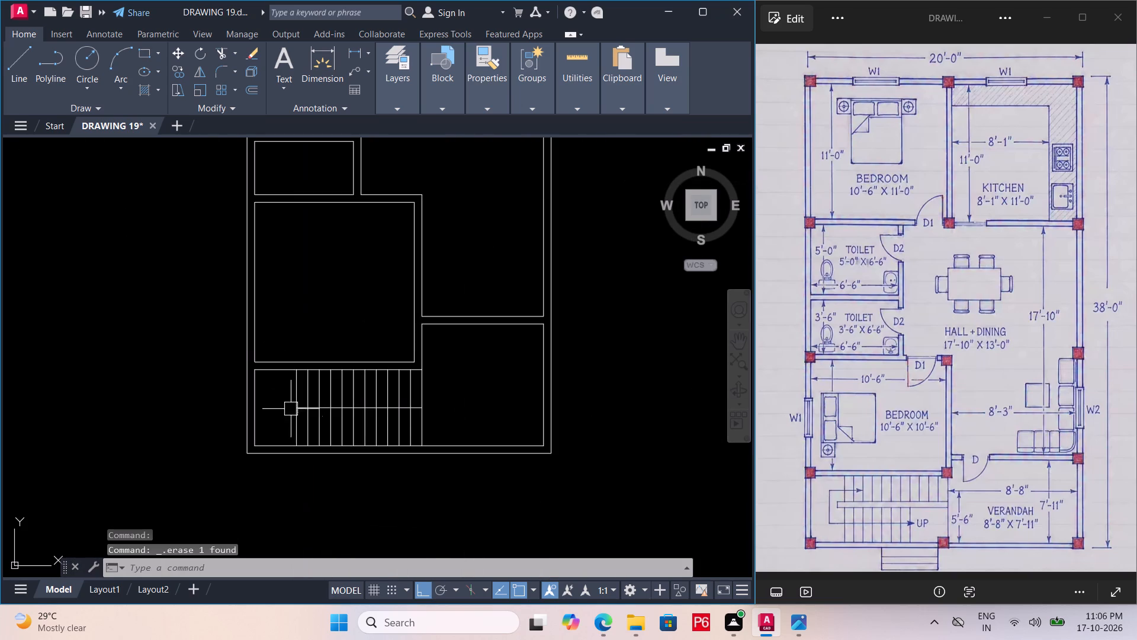
Save the drawing.
key(ctrl+s)
key(ctrl+s)
key(ctrl+s)
key(ctrl+s)
key(ctrl+s)
key(ctrl+s)
ctrl+scroll(394, 410, up, 1)
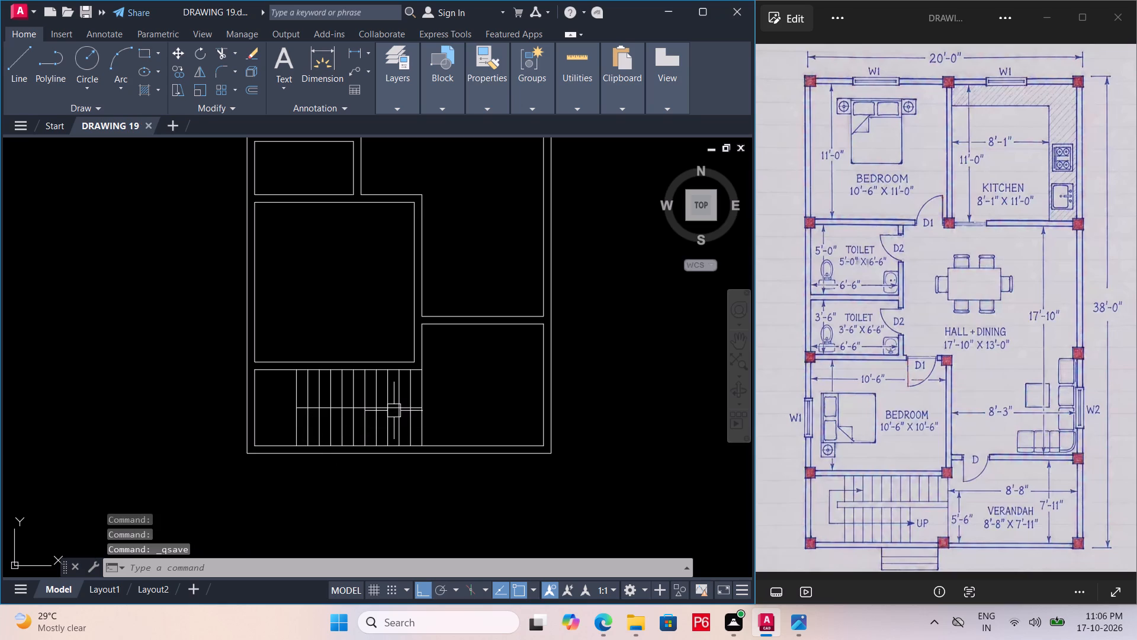
ctrl+scroll(394, 410, up, 1)
key(ctrl+s)
Trim away the lower-flight portions of the four vertical stair lines nearest the verandah, below the centre line.
middle_drag(401, 415, 491, 414)
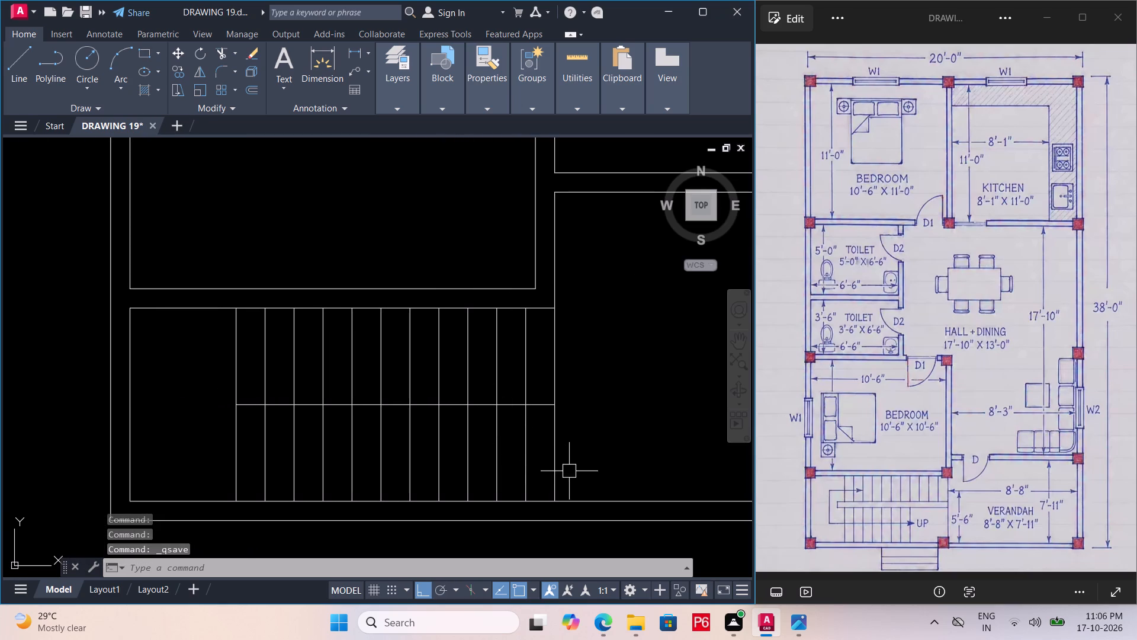
text(TR)
key(space)
key(space)
click(575, 457)
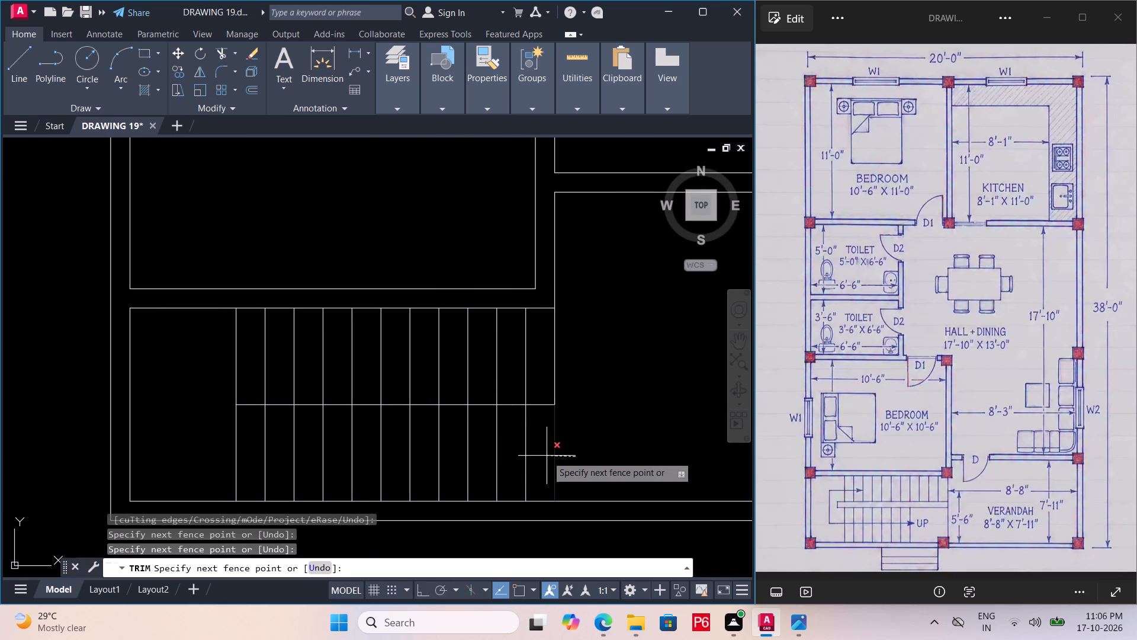
double_click(547, 456)
click(526, 456)
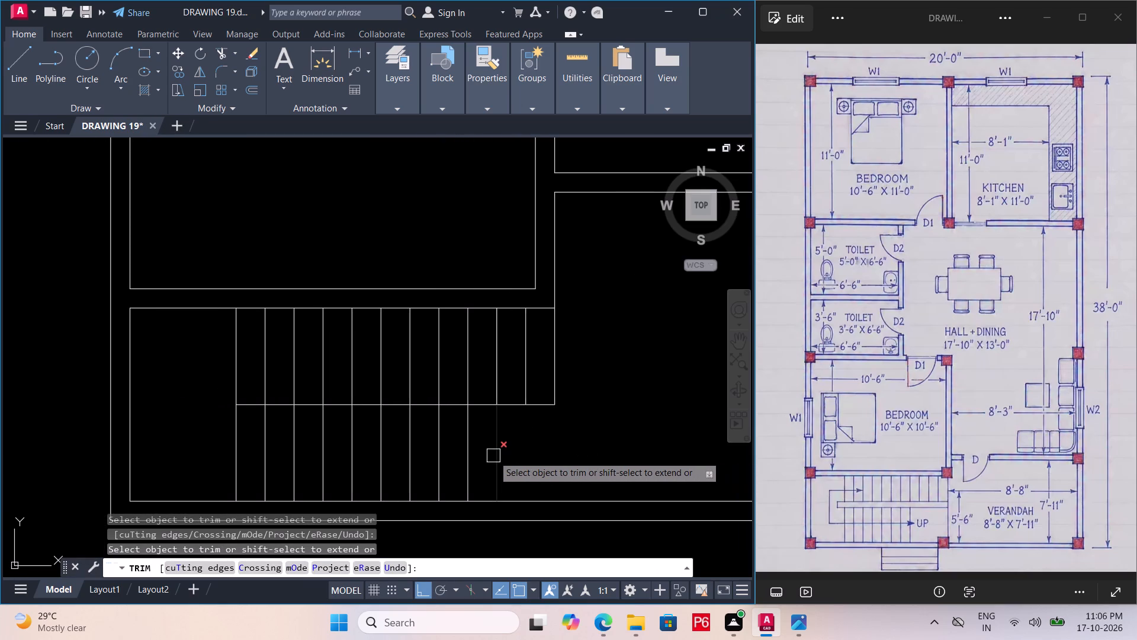
double_click(493, 456)
double_click(470, 456)
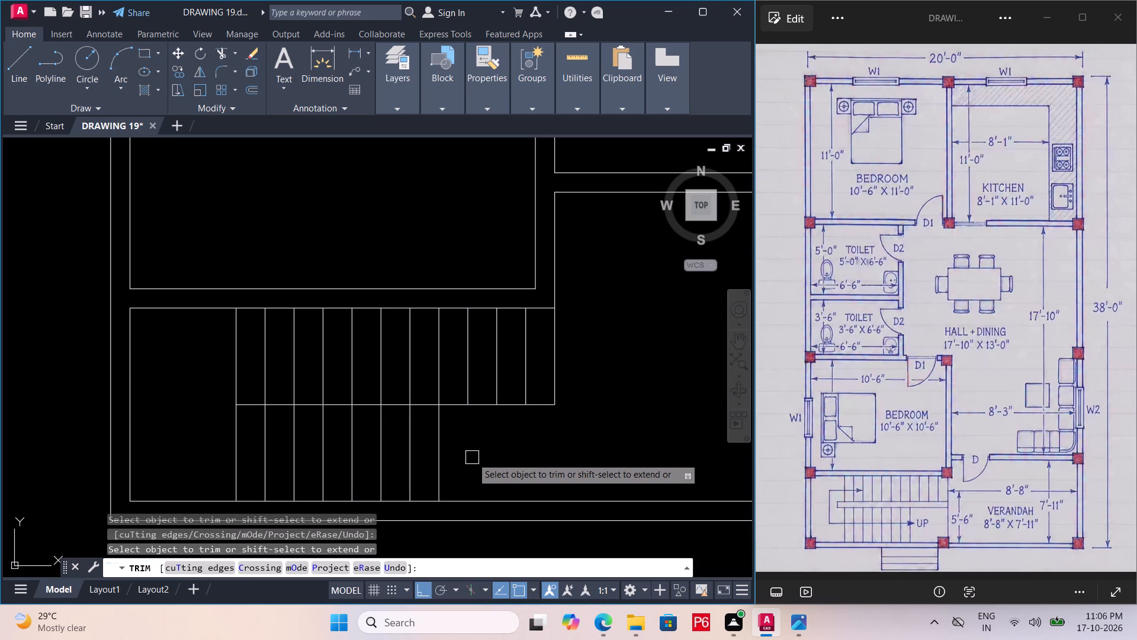
Save the drawing.
key(ctrl+s)
key(ctrl+s)
key(ctrl+s)
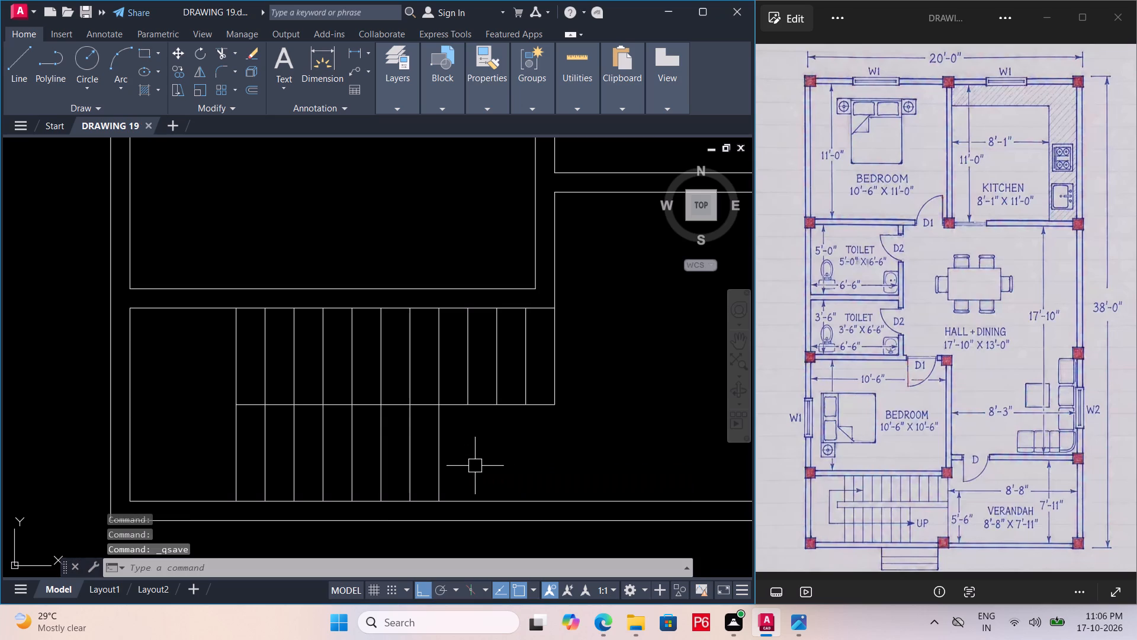
key(ctrl+s)
key(ctrl+s)
key(ctrl+s)
Offset the stair's horizontal centre line 2" to both sides, above and below.
click(492, 409)
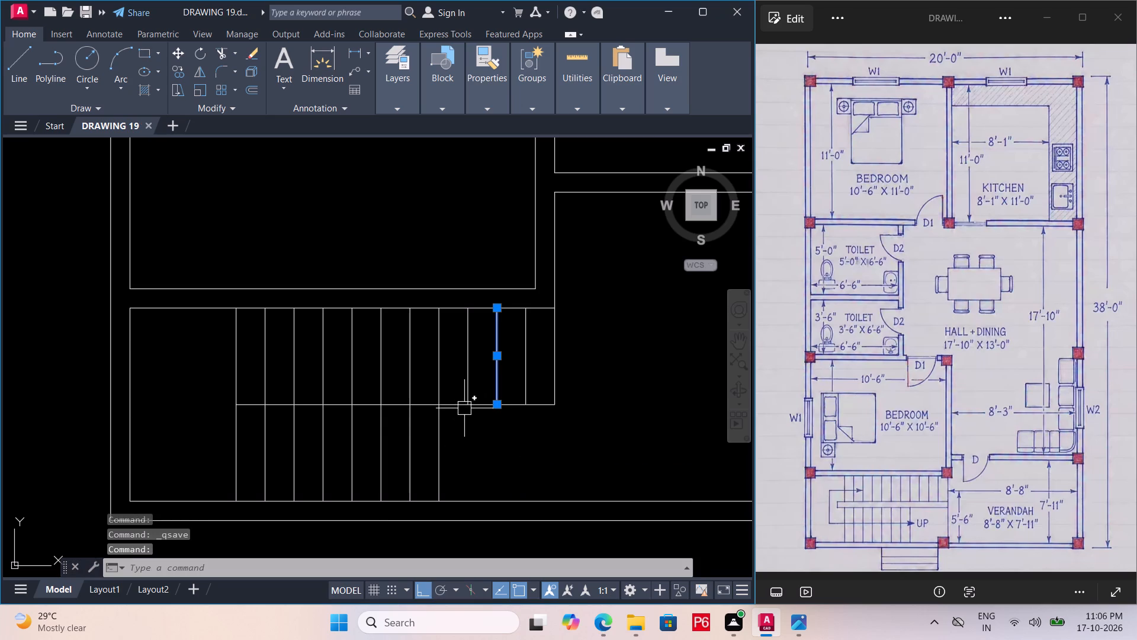
key(Escape)
click(482, 409)
key(o)
key(Return)
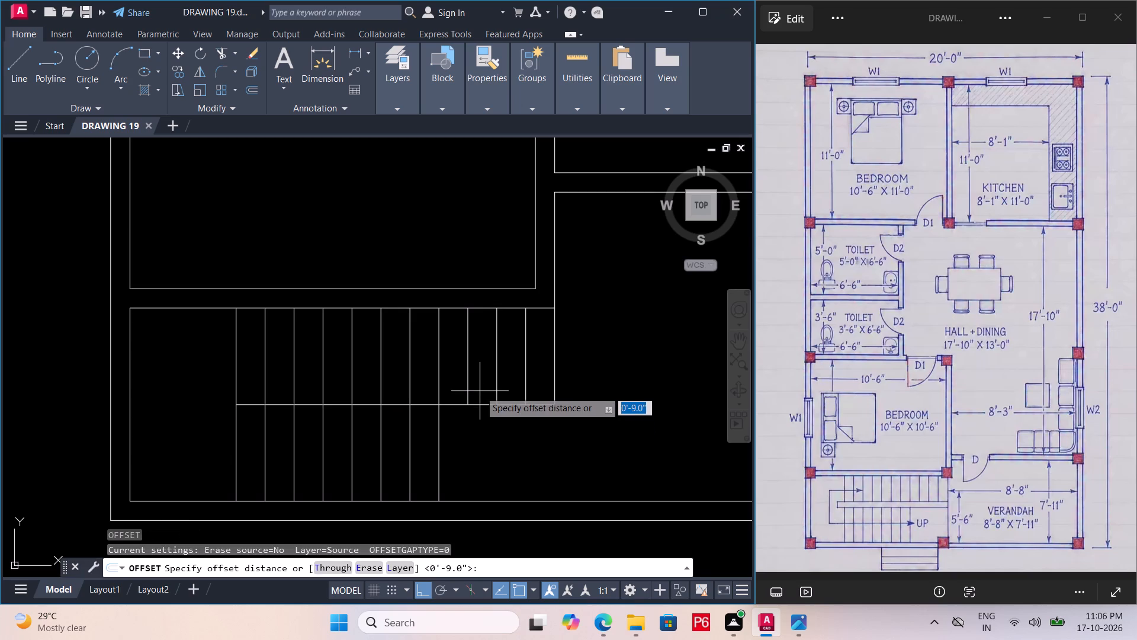
text(2")
key(Return)
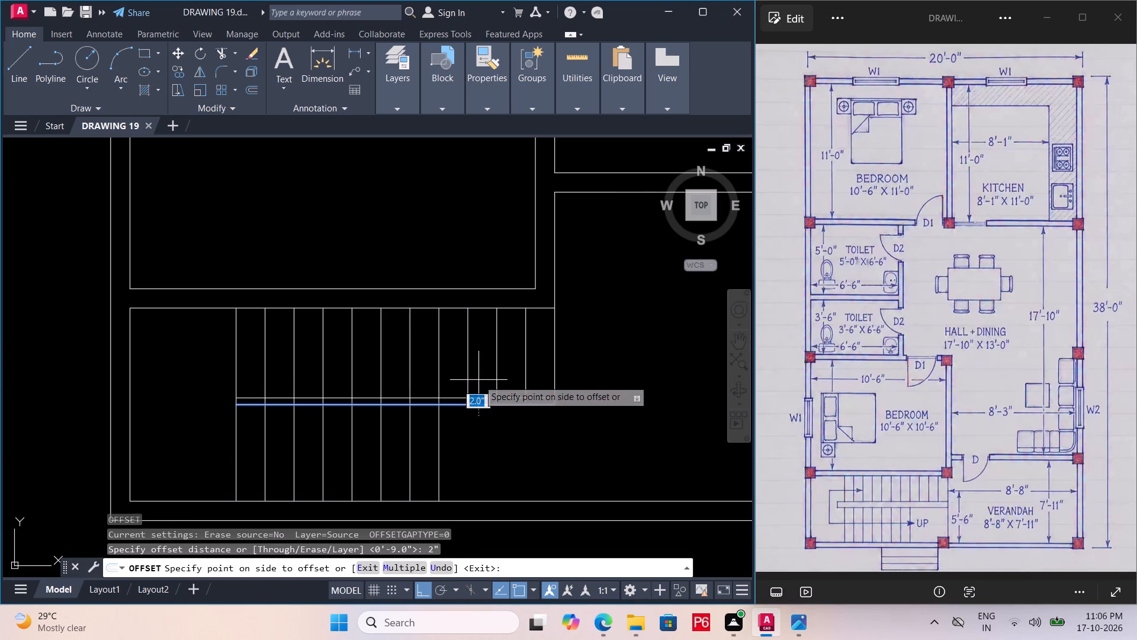
click(478, 380)
key(space)
scroll(417, 424, up, 2)
click(439, 379)
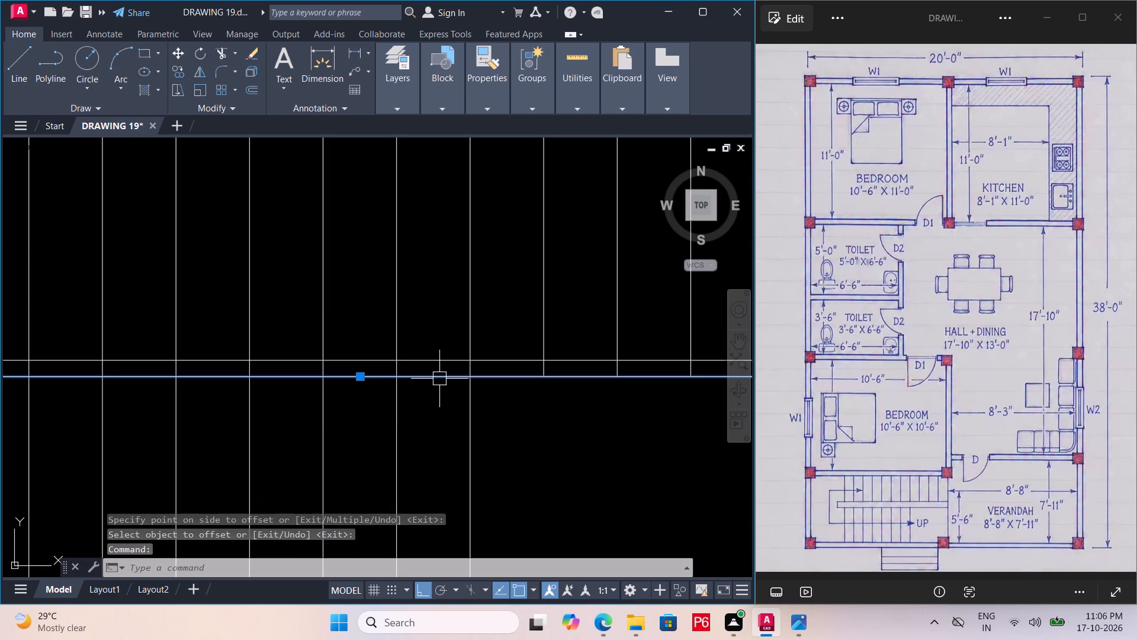
key(o)
key(Return)
key(2)
key(shift+quotedbl)
key(Return)
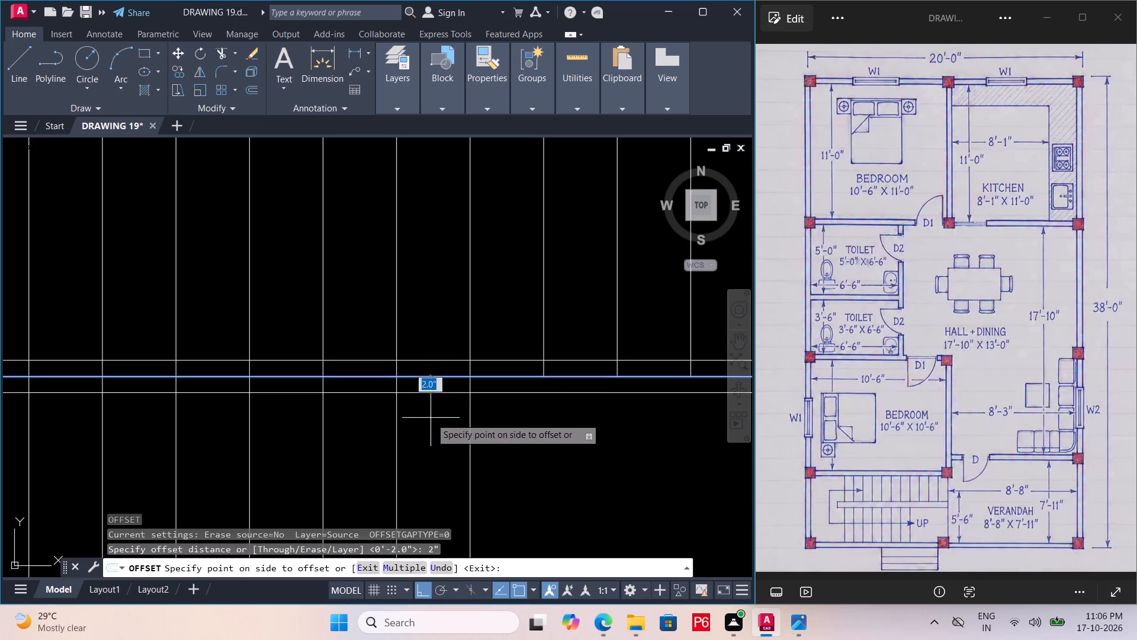
drag(431, 420, 432, 414)
key(space)
Delete the original horizontal centre line between the two offset lines.
scroll(432, 388, down, 2)
scroll(439, 385, up, 3)
click(438, 386)
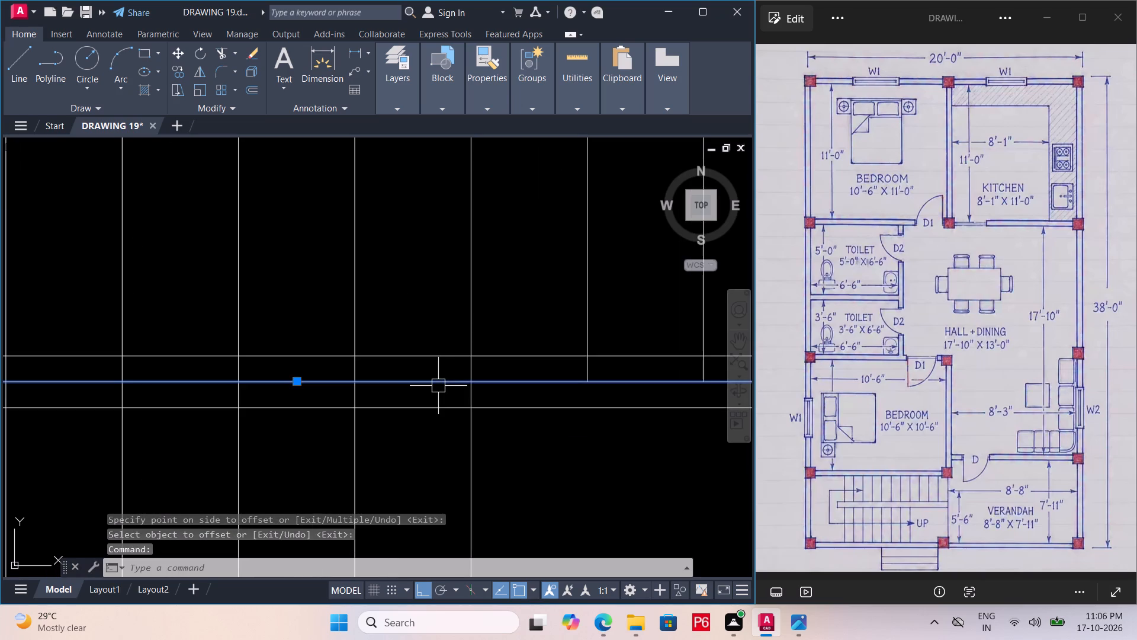
key(Delete)
scroll(438, 410, down, 3)
scroll(565, 393, up, 2)
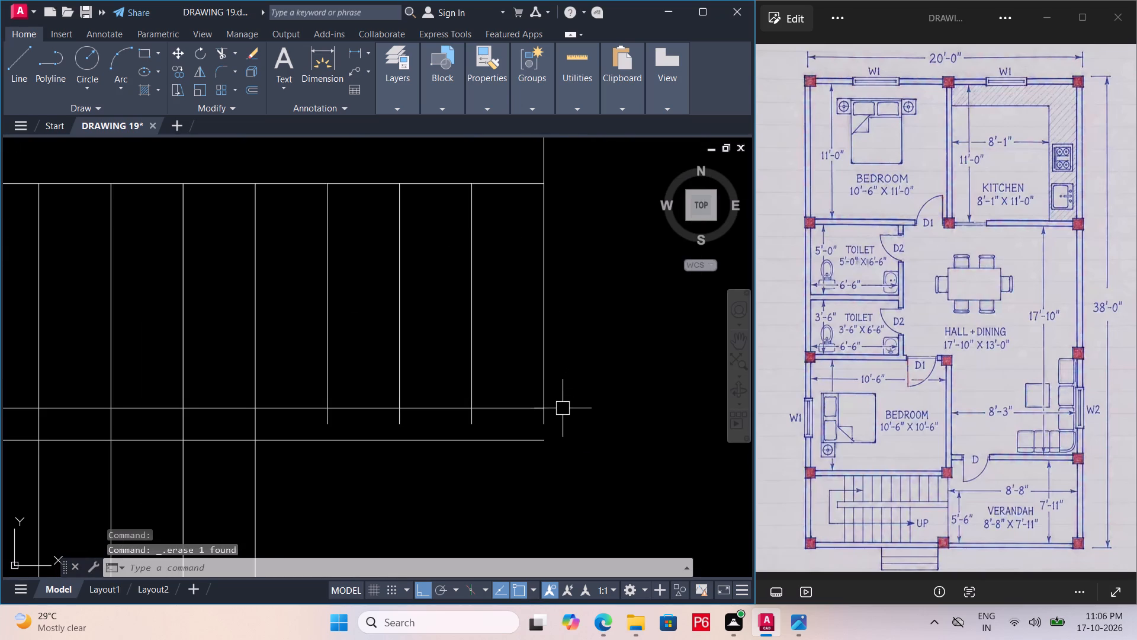
Extend the vertical line at the staircase's verandah end down to the lower offset line.
scroll(579, 431, down, 2)
middle_drag(570, 441, 553, 441)
scroll(552, 441, up, 2)
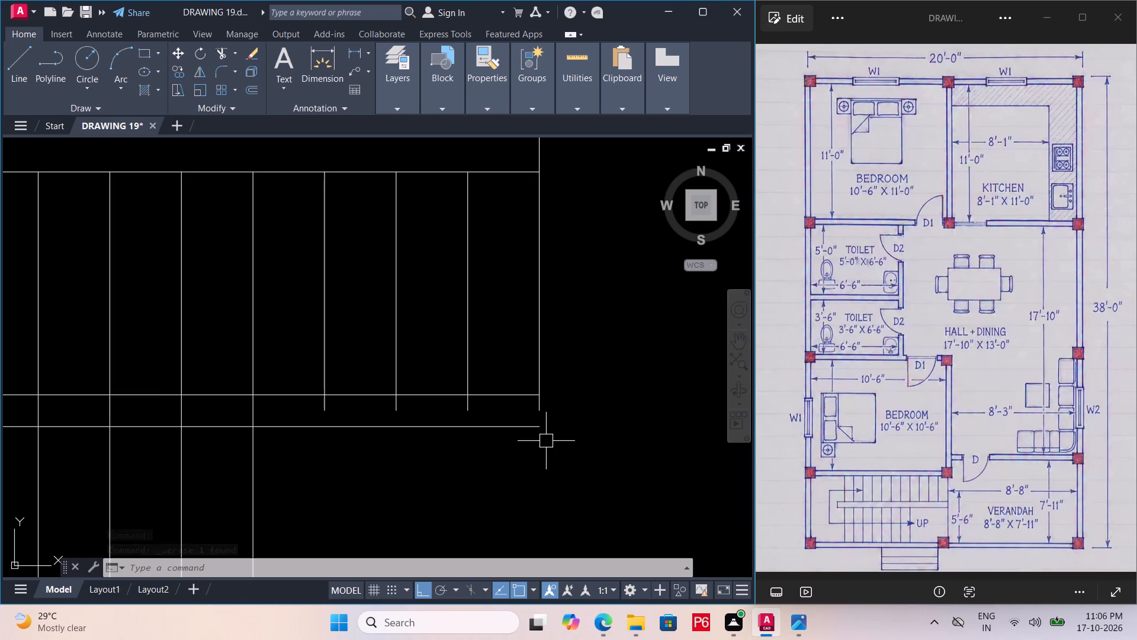
text(EX)
key(space)
key(space)
click(537, 382)
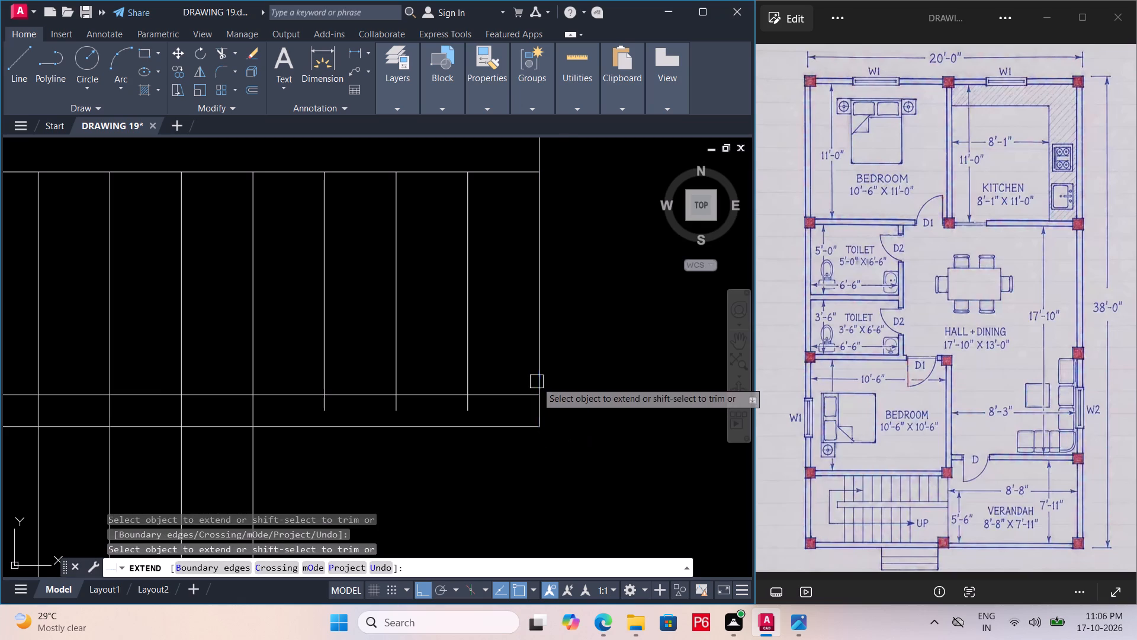
Trim the overhanging ends of the three shortened tread lines below the upper offset line.
text(TR)
key(space)
key(space)
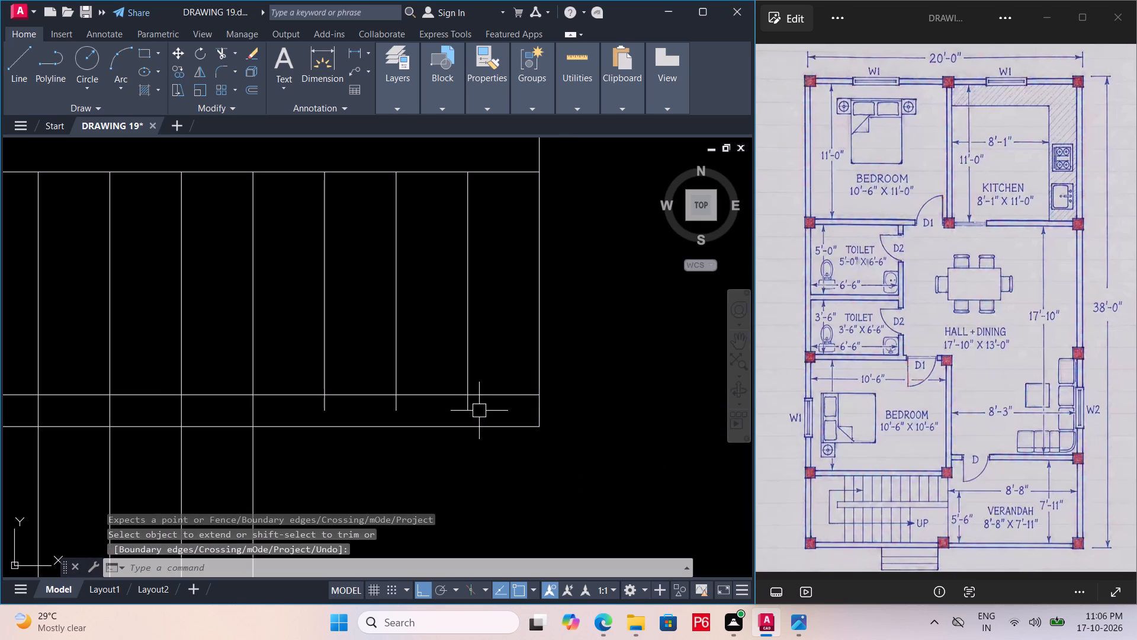
key(Escape)
text(TR)
key(space)
key(space)
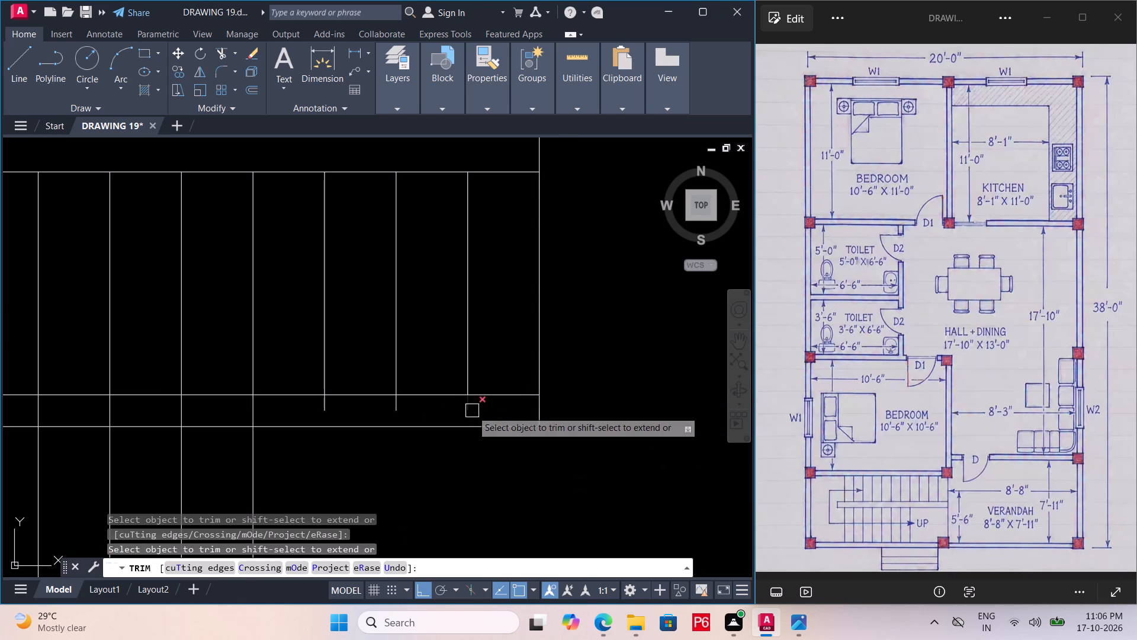
click(472, 411)
click(392, 411)
drag(324, 407, 329, 406)
Trim the remaining tread lines between the two horizontal offset lines, clearing the gap between the stair flights.
middle_drag(483, 401, 571, 387)
scroll(486, 401, down, 1)
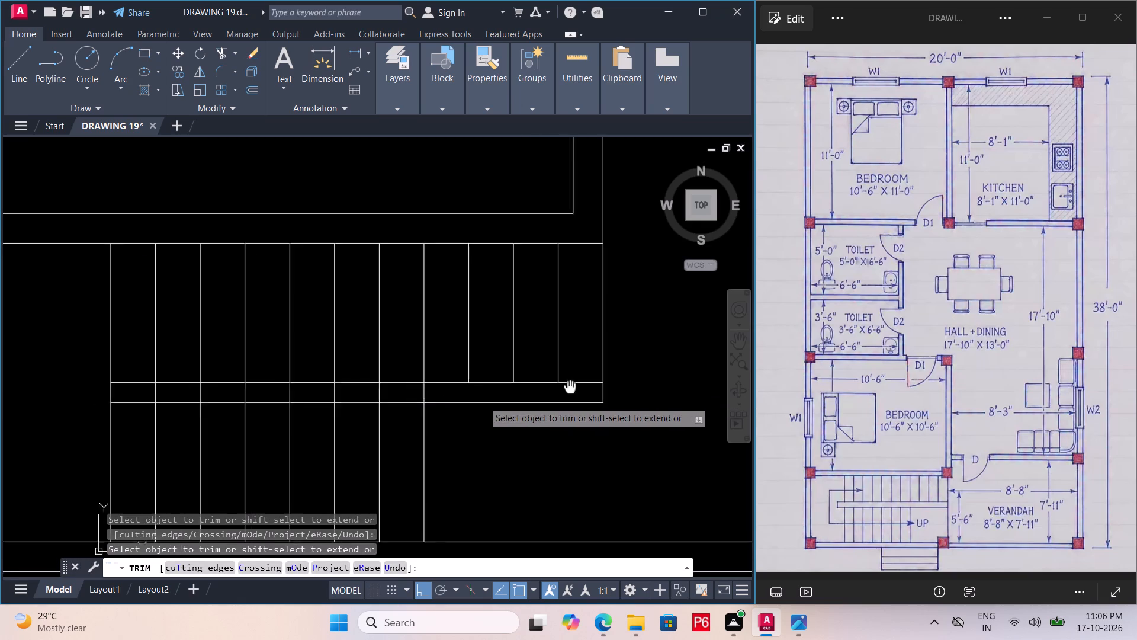
middle_drag(571, 387, 671, 395)
scroll(558, 406, up, 3)
click(433, 386)
drag(252, 396, 264, 391)
middle_drag(433, 375, 732, 377)
scroll(433, 375, down, 1)
click(506, 378)
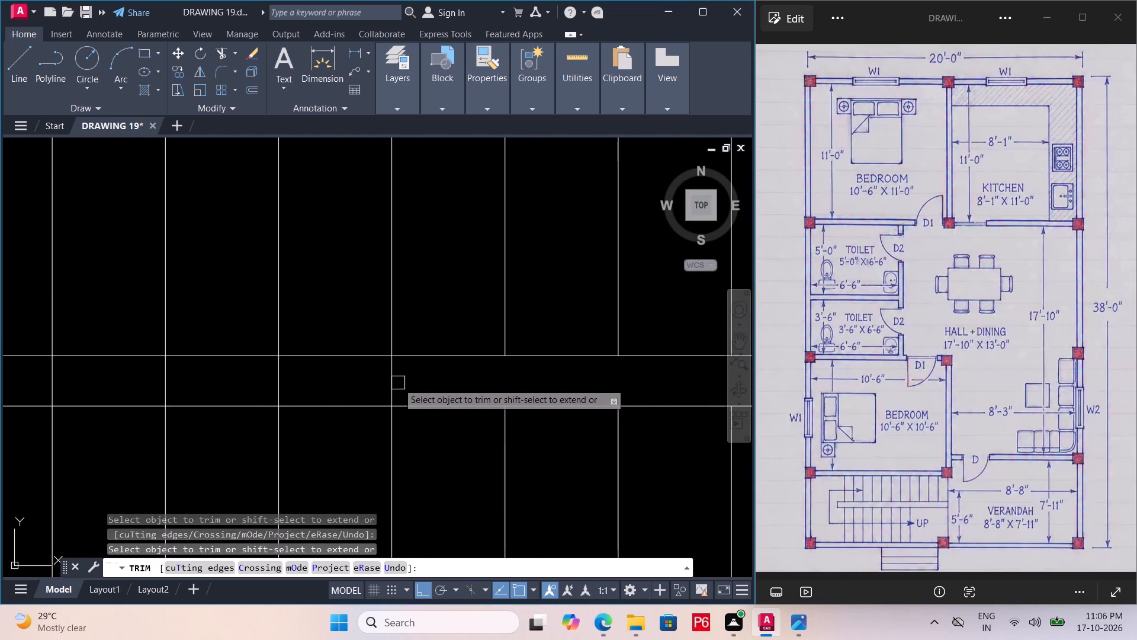
drag(398, 383, 389, 383)
click(278, 380)
scroll(418, 374, down, 2)
middle_drag(430, 374, 529, 381)
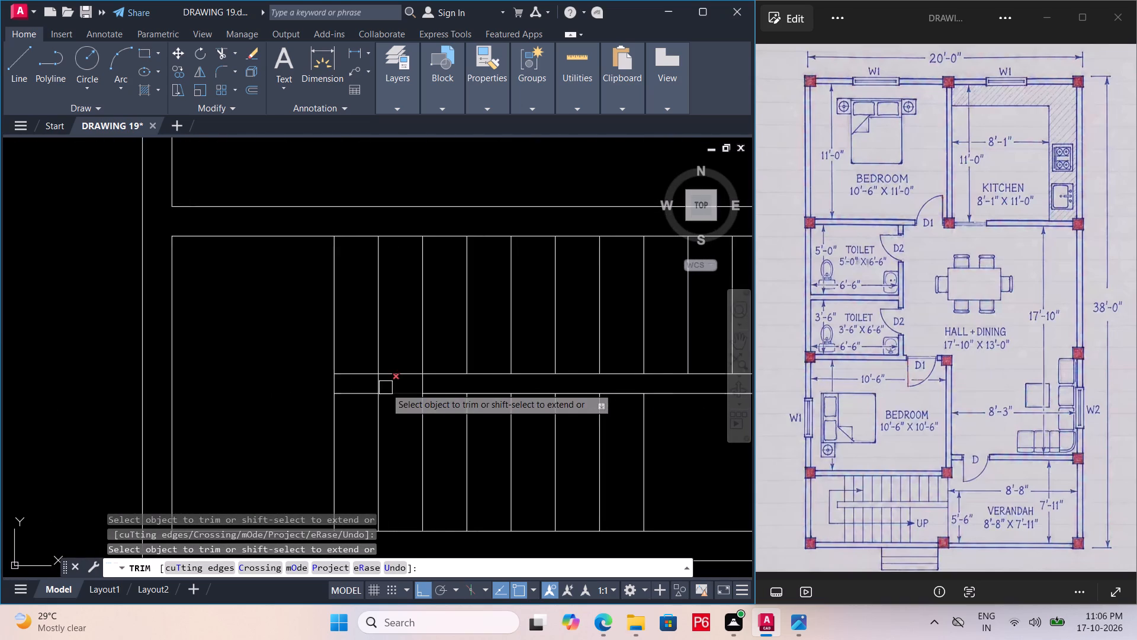
scroll(432, 380, up, 3)
click(395, 386)
click(216, 395)
scroll(230, 360, down, 5)
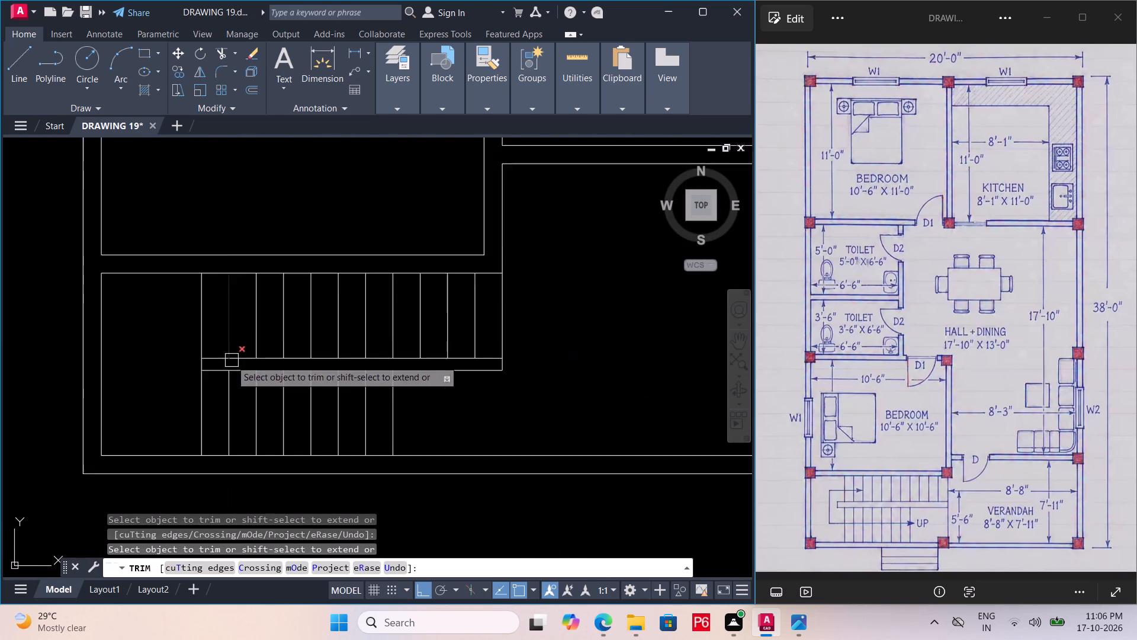
Save the drawing.
key(ctrl+s)
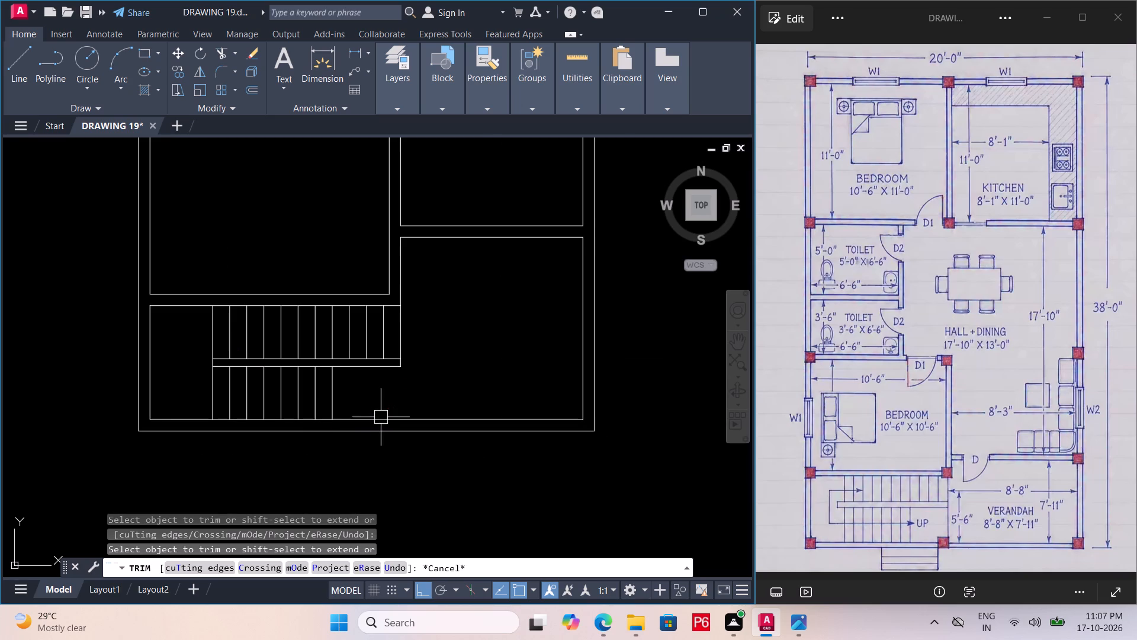
key(ctrl+s)
key(ctrl+s)
key(ctrl+s)
middle_drag(384, 409, 394, 418)
key(space)
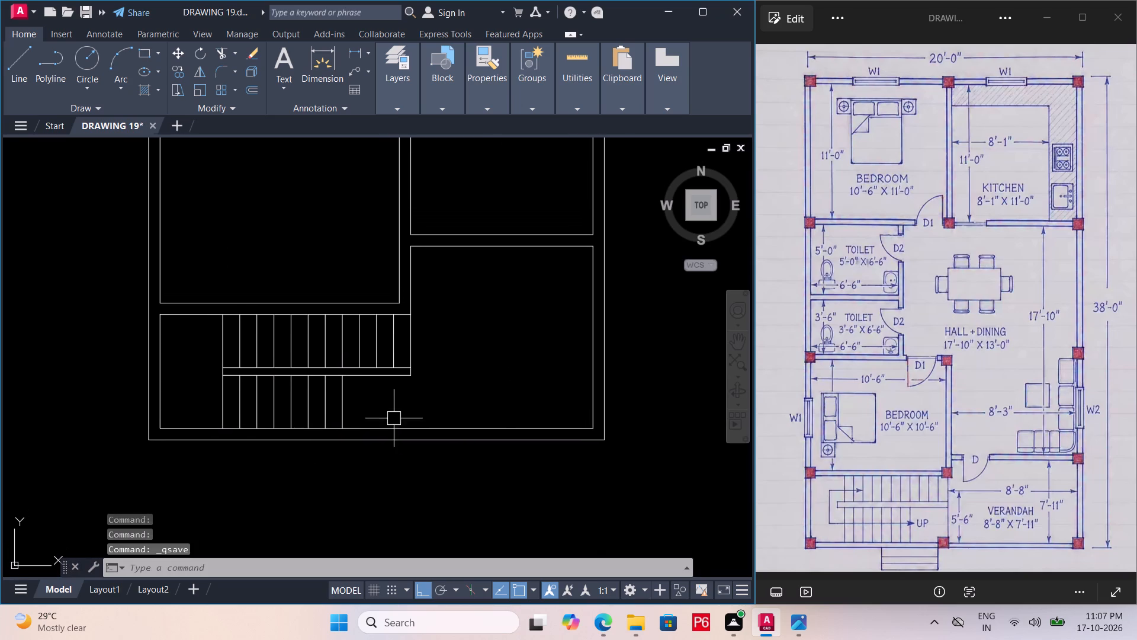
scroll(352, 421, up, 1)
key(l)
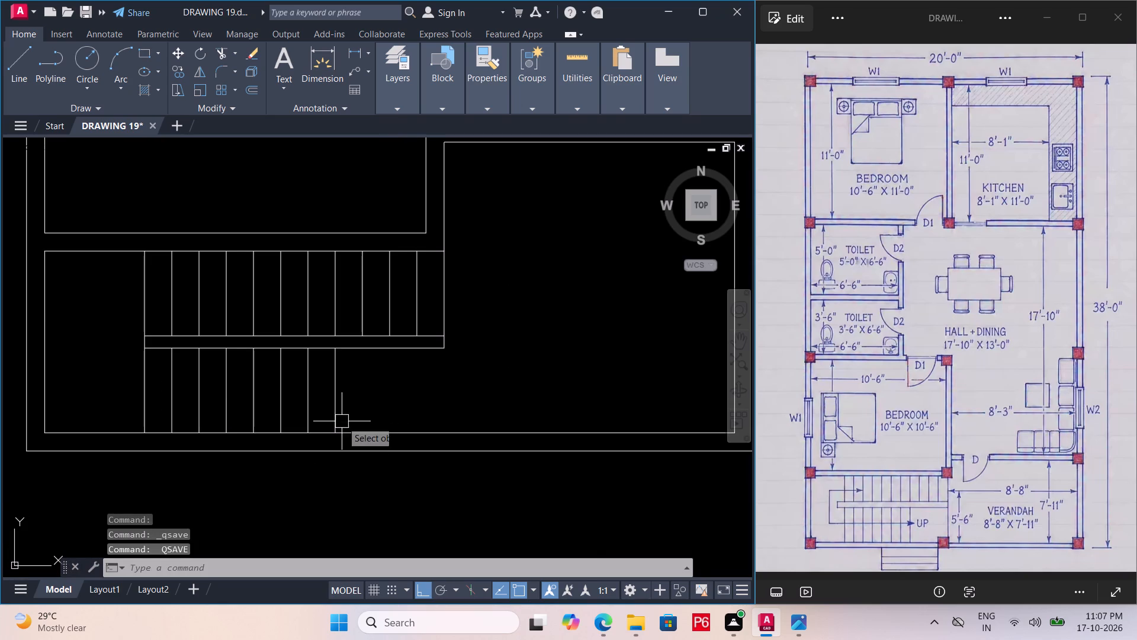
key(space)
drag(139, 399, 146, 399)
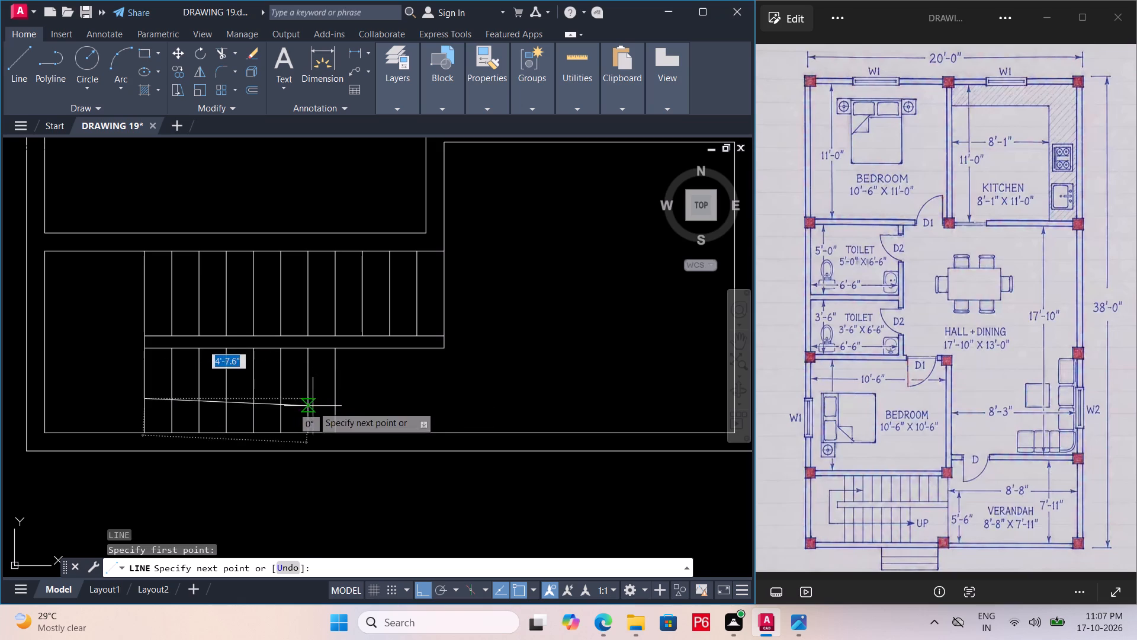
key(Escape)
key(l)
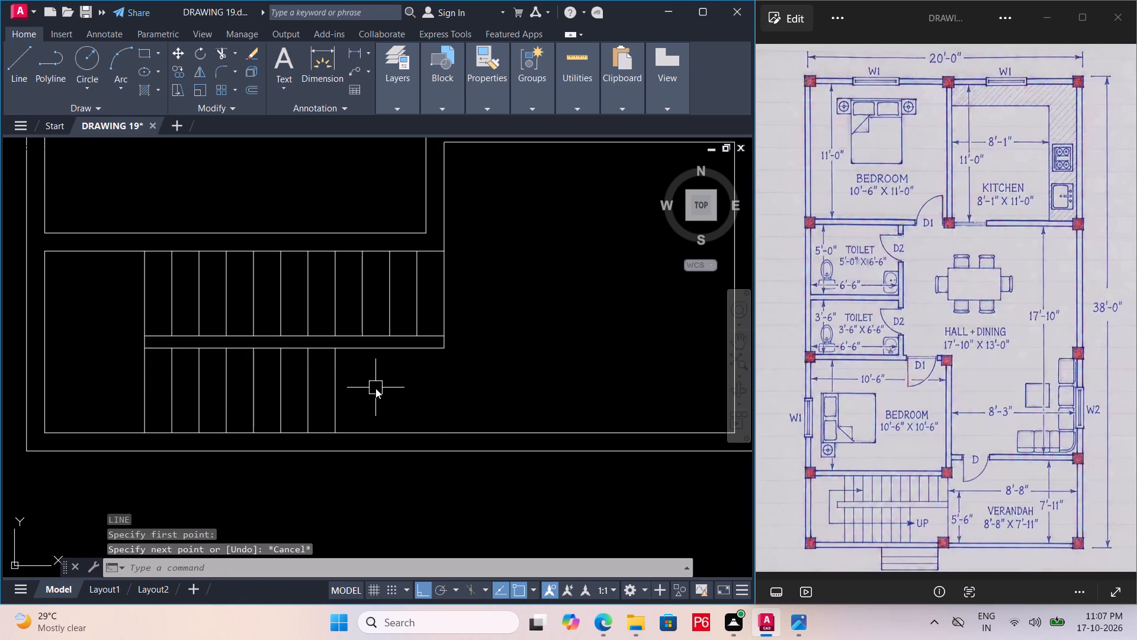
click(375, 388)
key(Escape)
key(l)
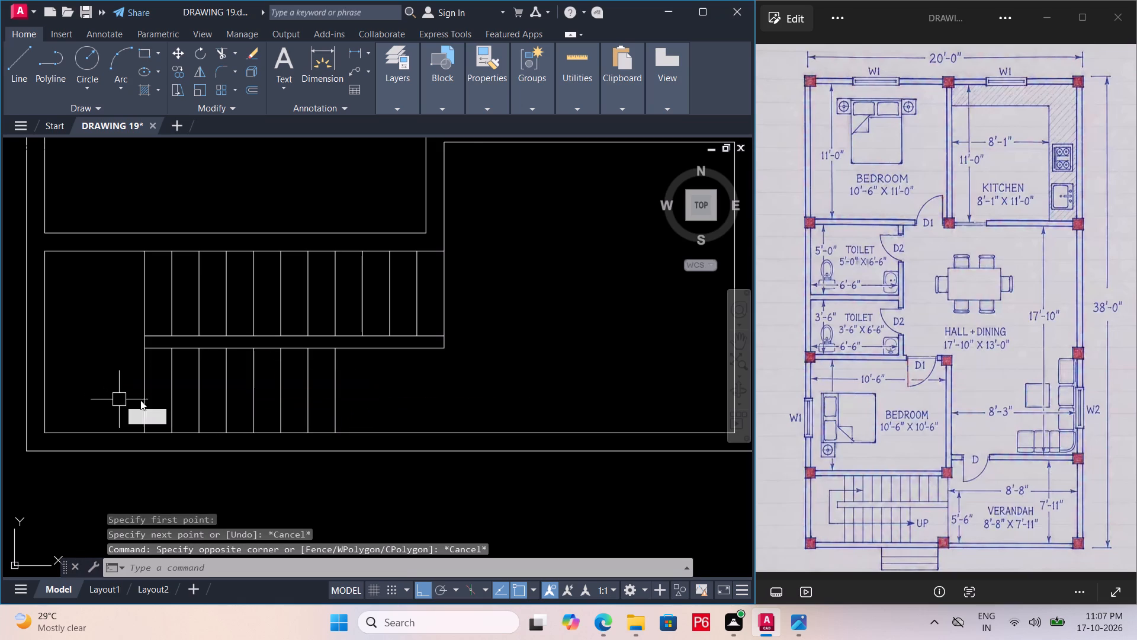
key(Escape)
Draw the stair direction line from beyond the lower flight's last tread, across the landing and back about 6'-9" along the upper flight.
key(l)
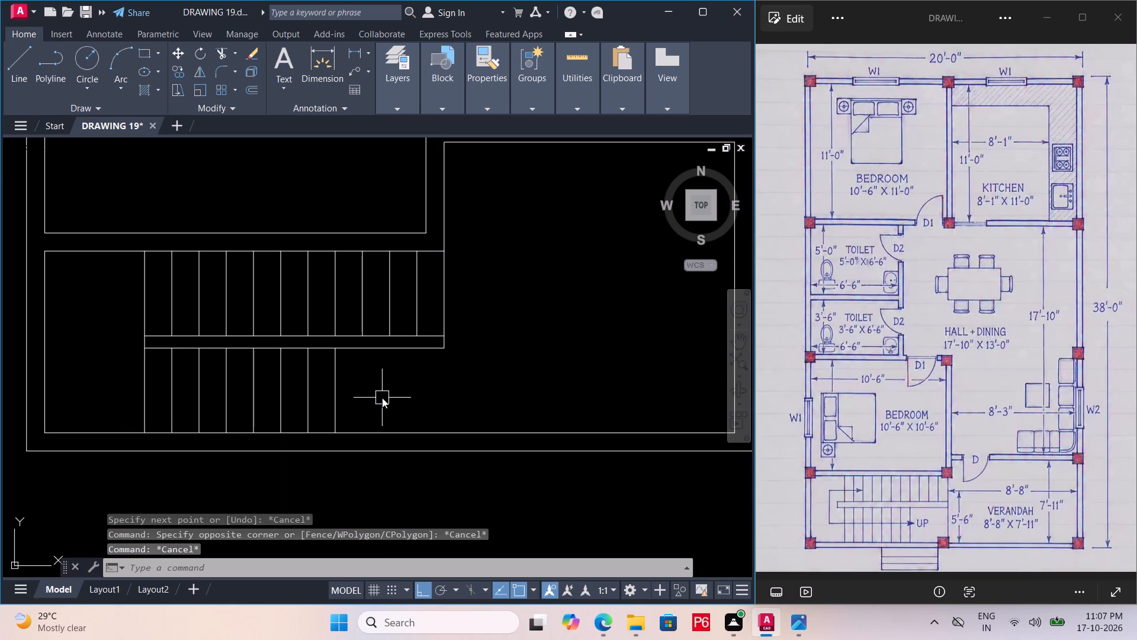
key(space)
click(375, 396)
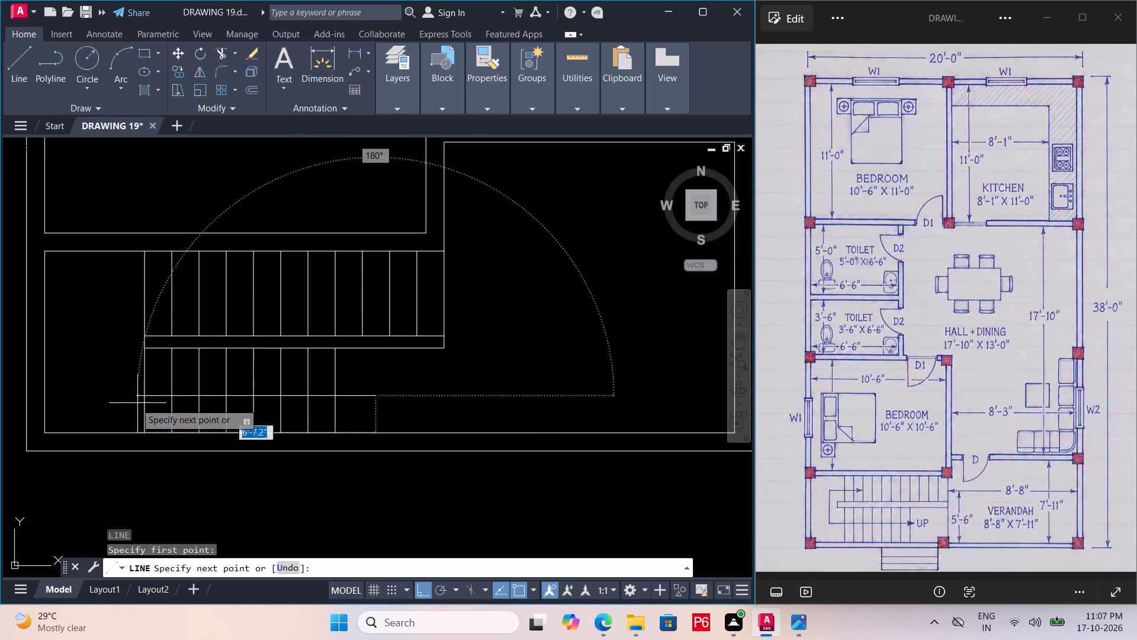
double_click(102, 402)
click(116, 297)
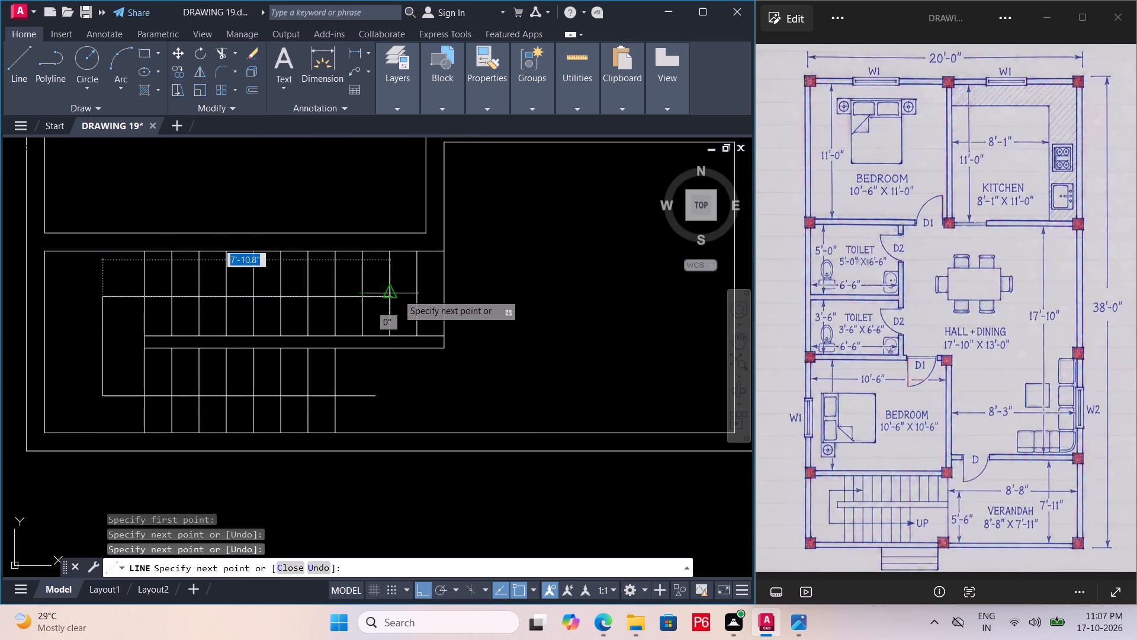
click(348, 303)
Draw a triangular arrowhead about 6.5" long and 7" wide at the upper end of the stair direction line, with ortho off.
scroll(352, 284, up, 3)
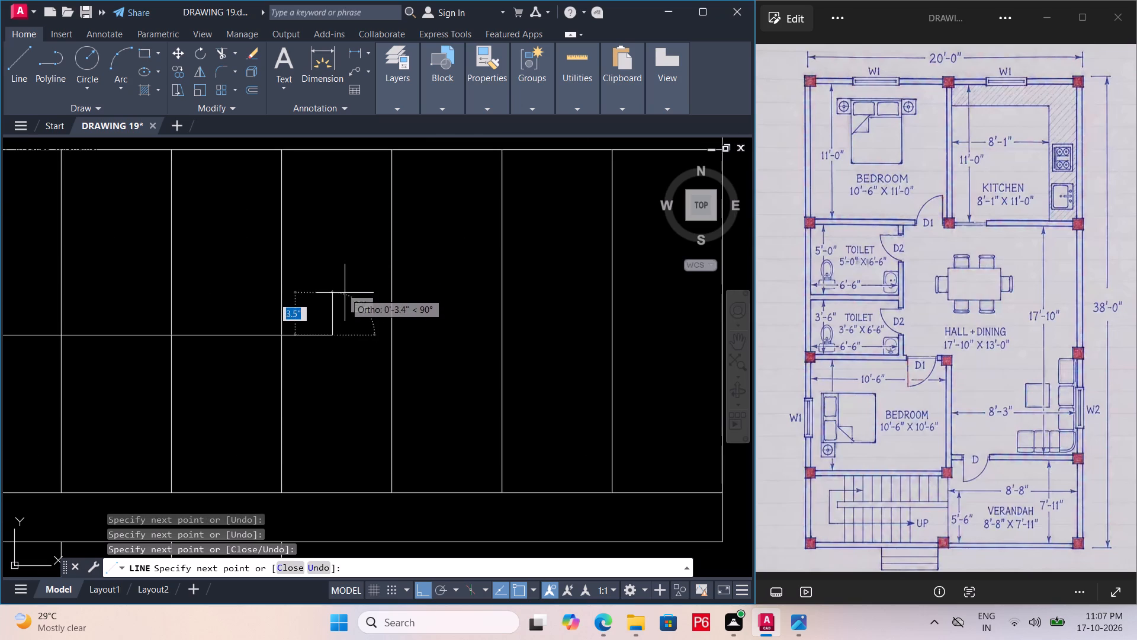
click(345, 293)
key(F8)
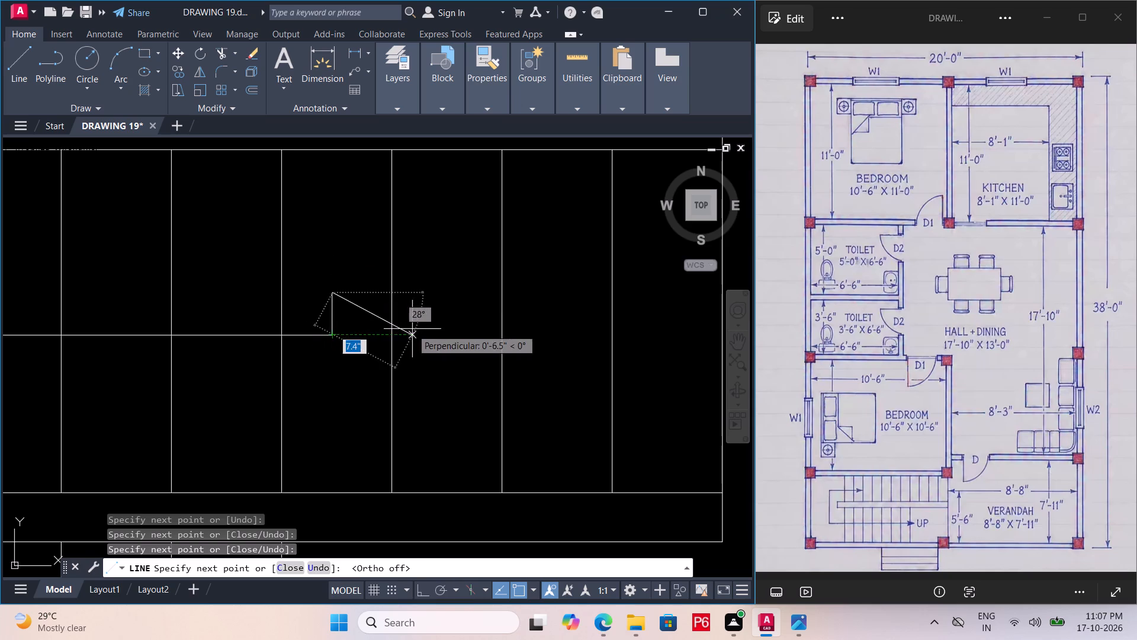
click(412, 329)
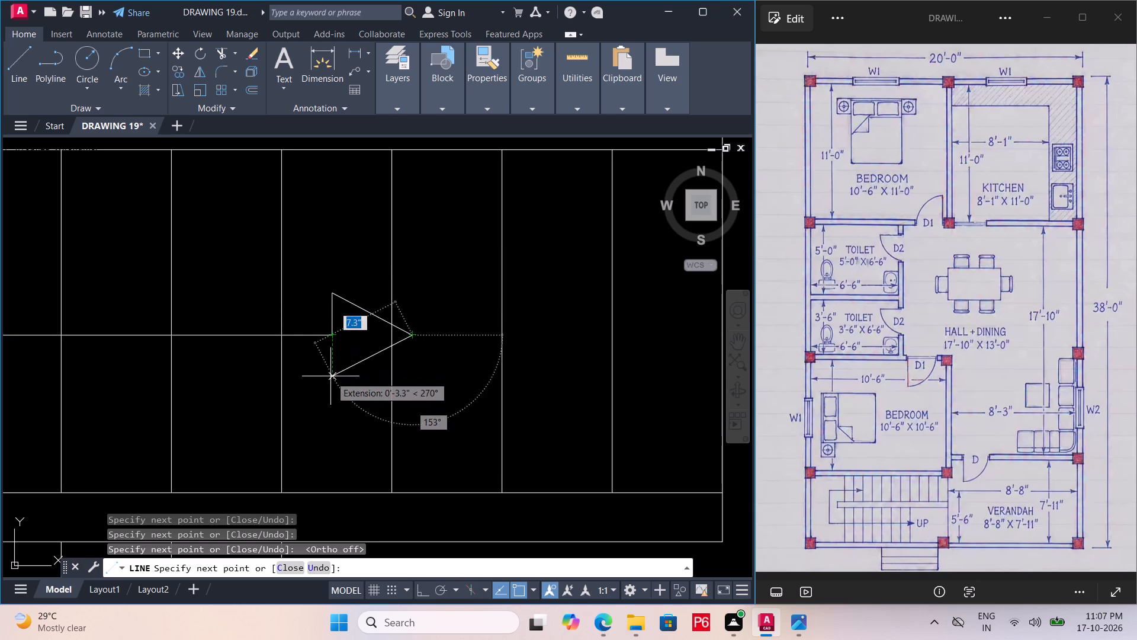
drag(330, 376, 333, 351)
click(335, 331)
Save the drawing.
key(ctrl+s)
key(ctrl+s)
key(ctrl+s)
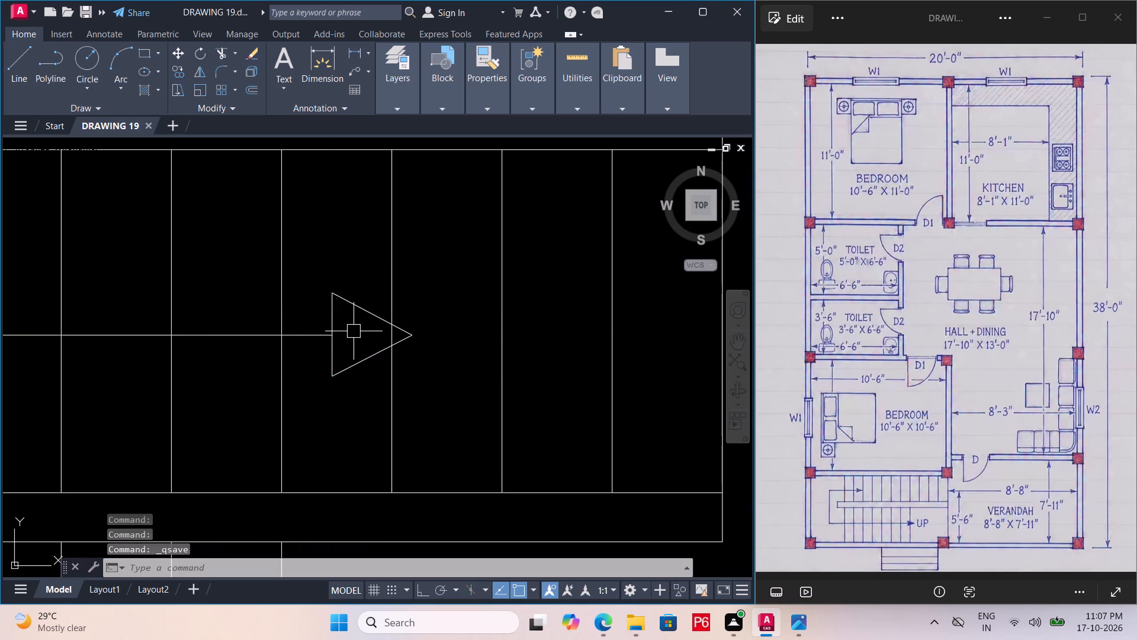
Hatch both parts of the stair arrowhead with the line pattern in grey 99,100,102.
scroll(354, 320, down, 1)
key(h)
key(space)
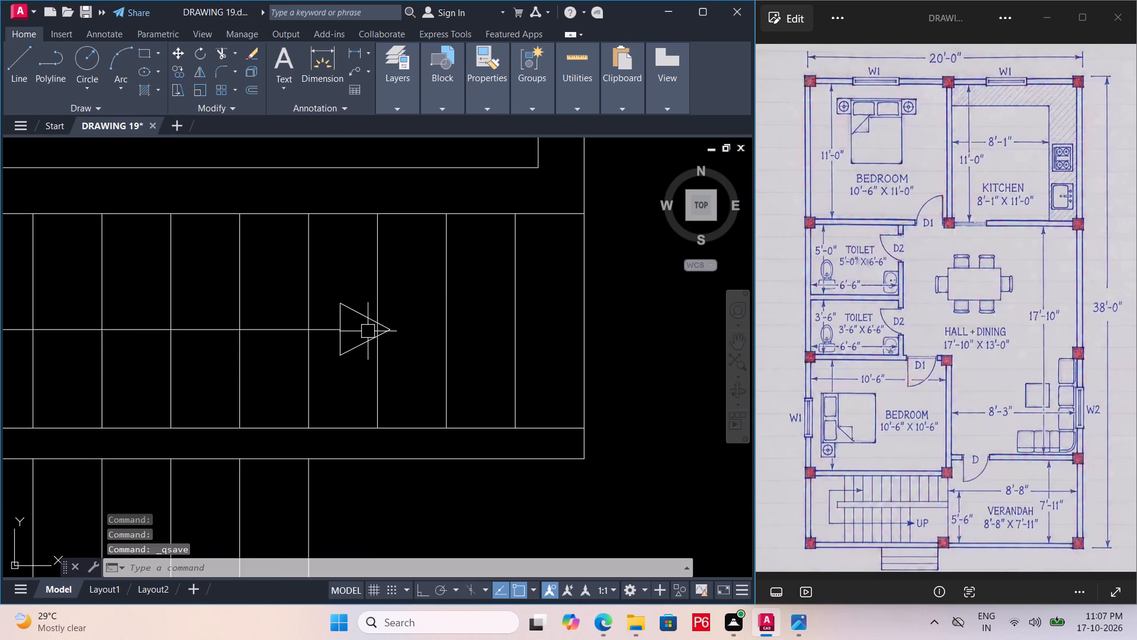
click(171, 73)
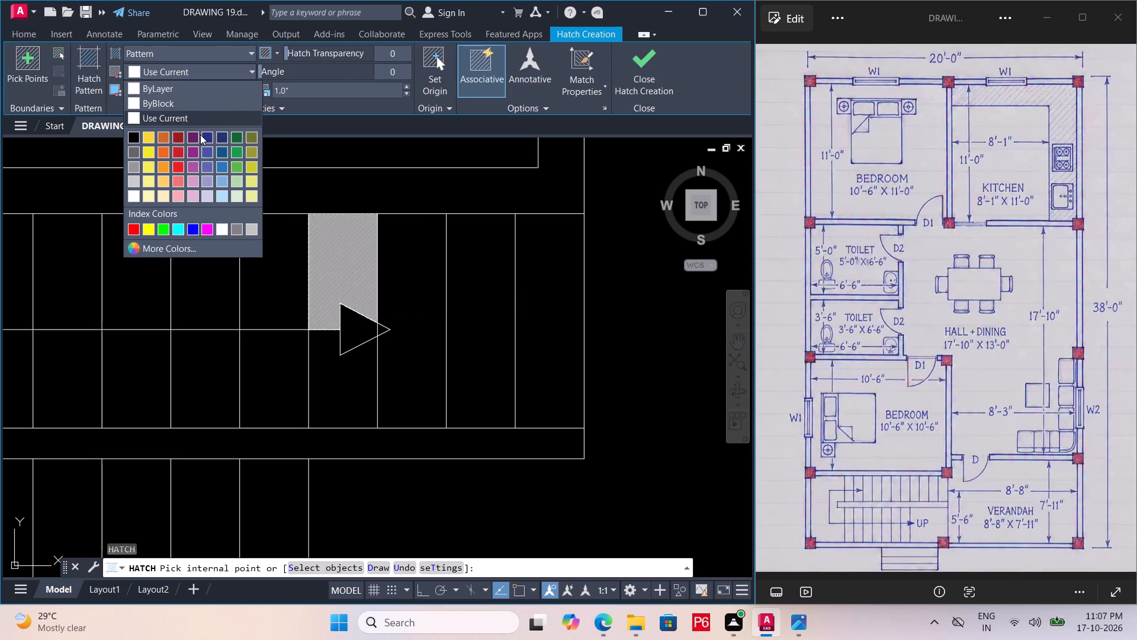
click(134, 152)
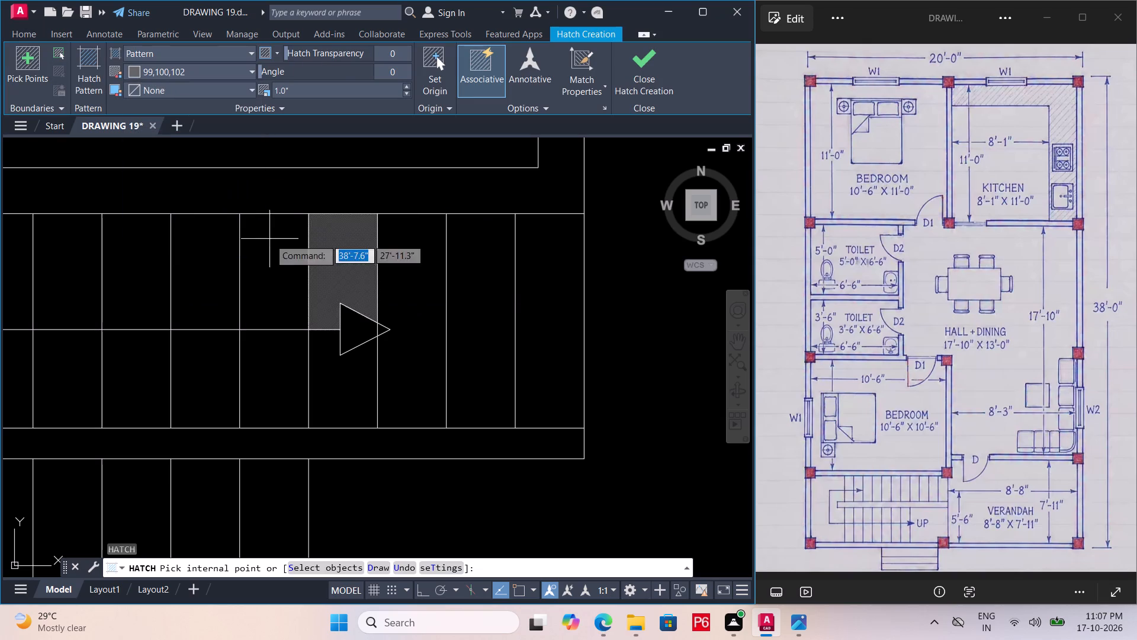
click(350, 325)
scroll(396, 326, up, 4)
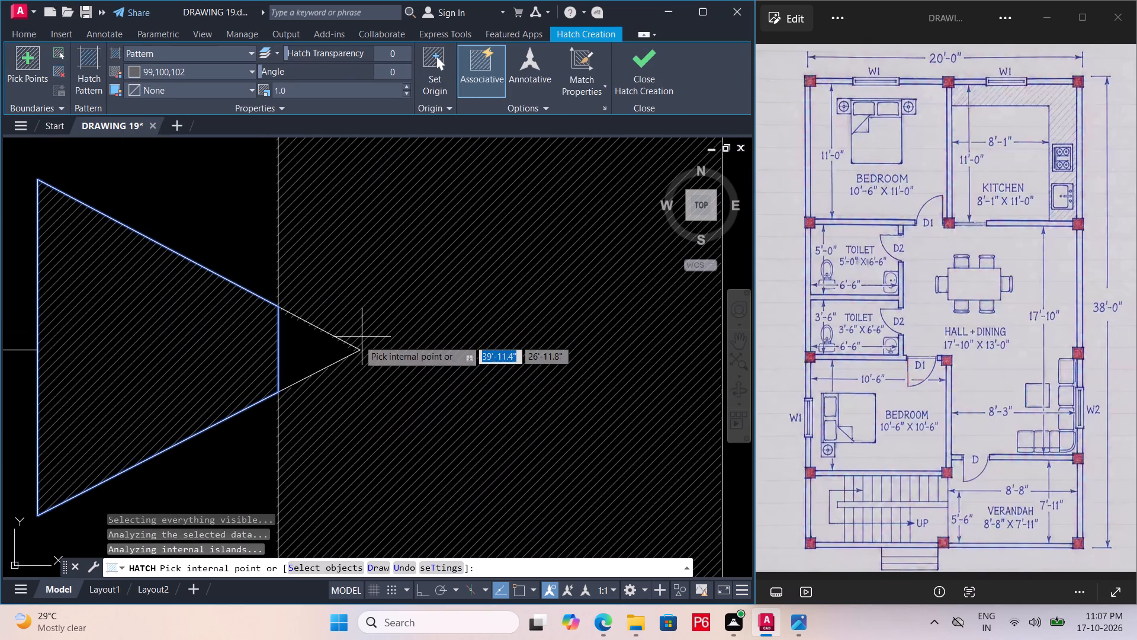
click(306, 353)
key(space)
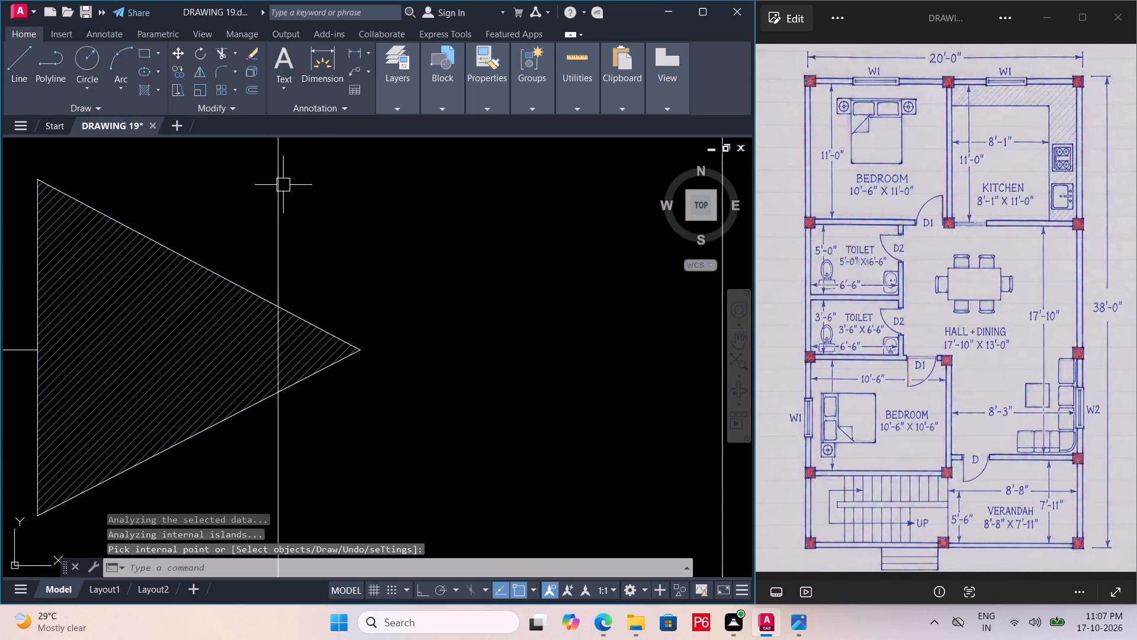
Fill both parts of the stair arrowhead with a Solid hatch in grey 99,100,102.
scroll(306, 303, down, 1)
key(h)
key(space)
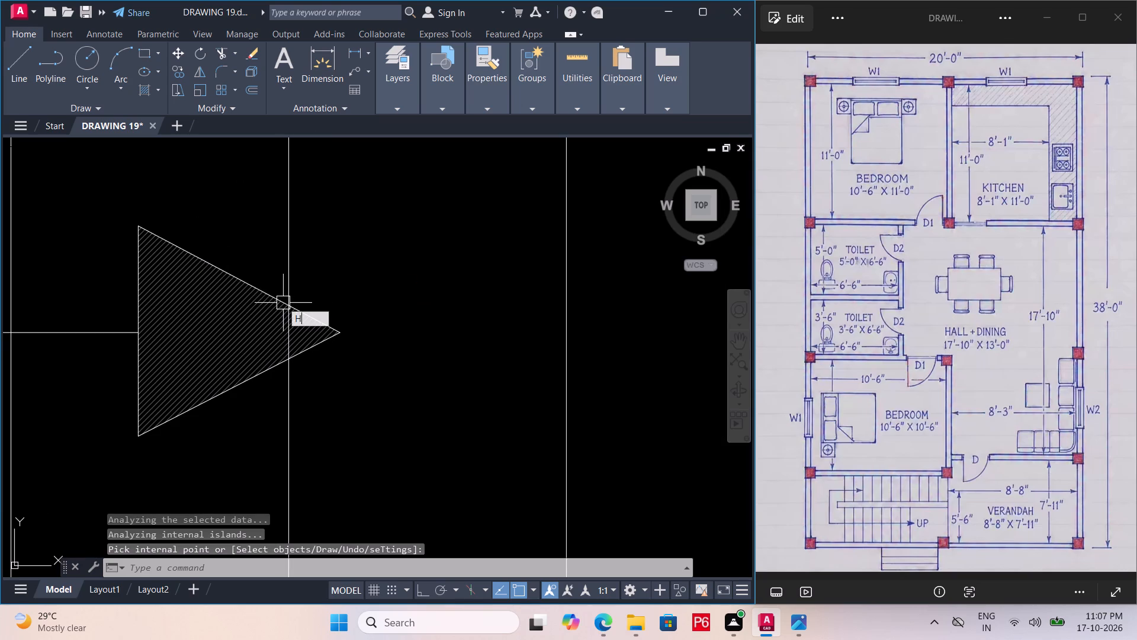
click(142, 53)
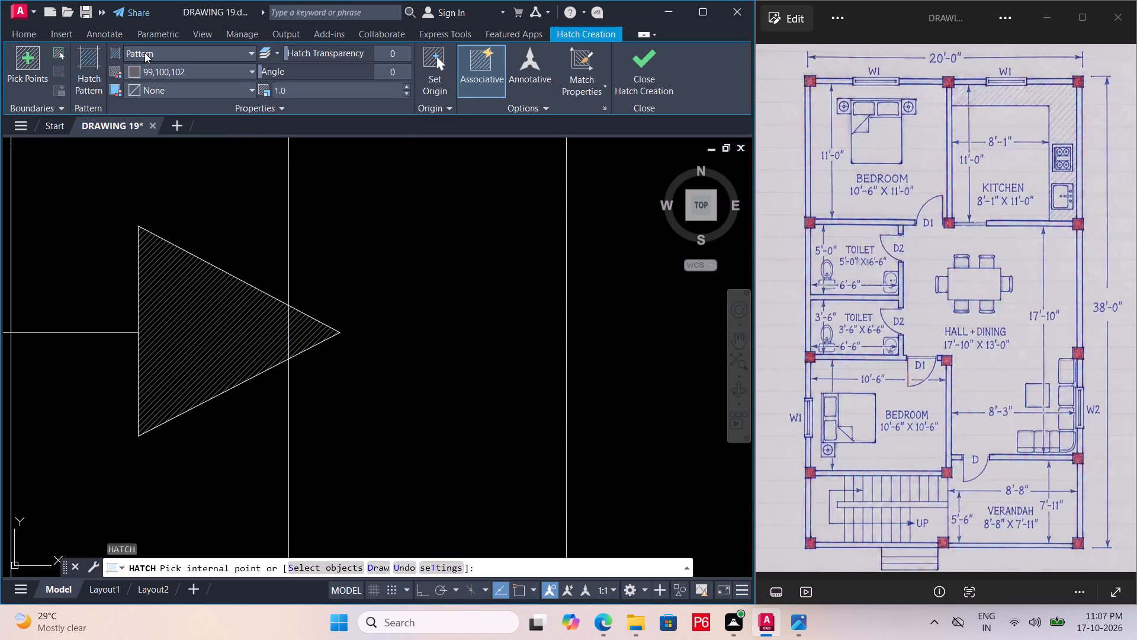
click(151, 69)
drag(213, 323, 219, 322)
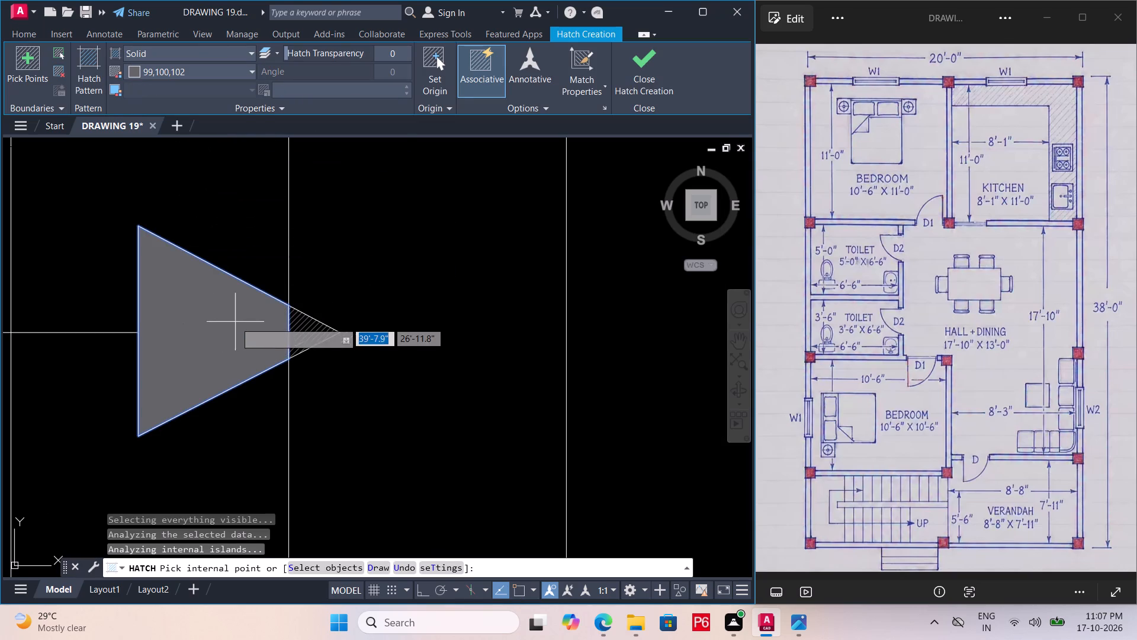
click(299, 332)
scroll(390, 306, down, 3)
scroll(365, 319, up, 2)
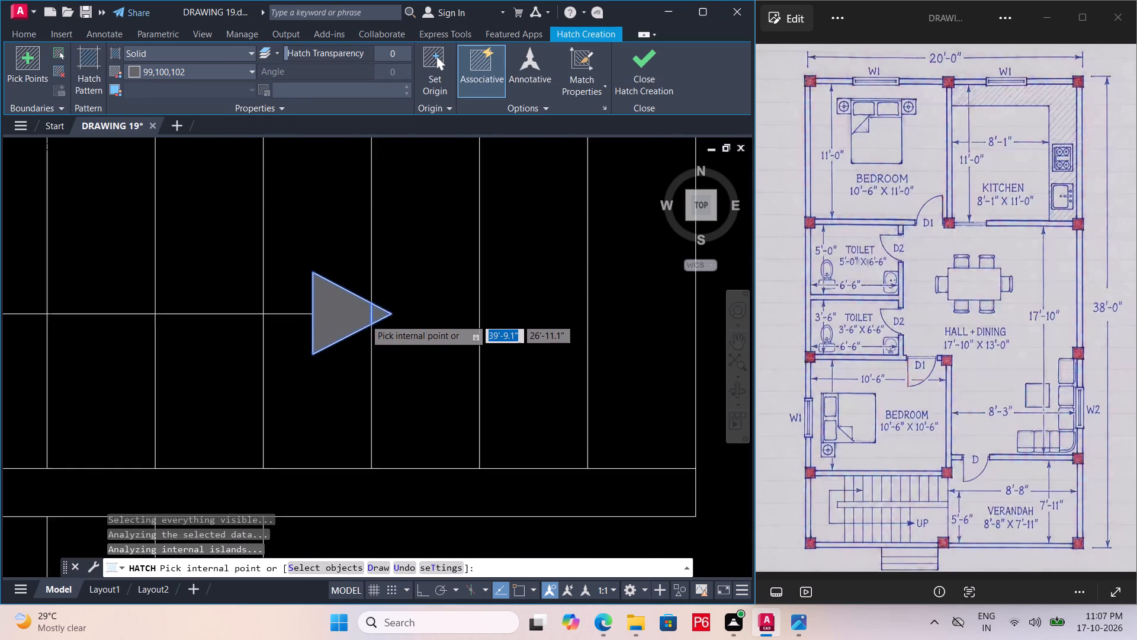
scroll(365, 319, up, 3)
key(e)
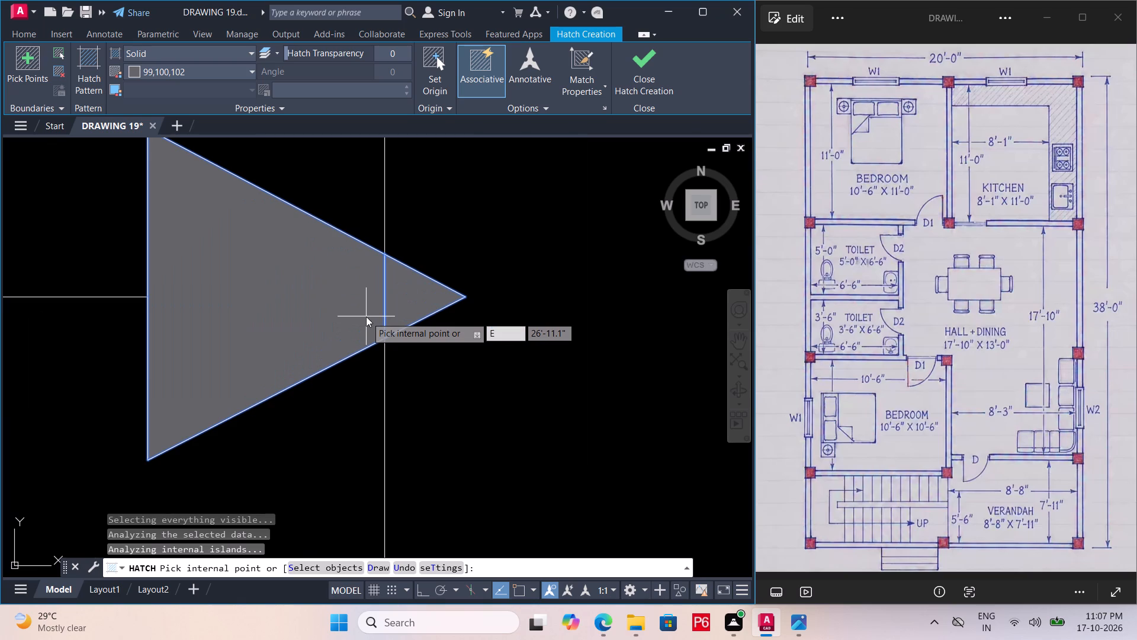
key(Escape)
Trim the piece of tread line that crosses inside the stair arrowhead.
text(TR)
key(space)
key(space)
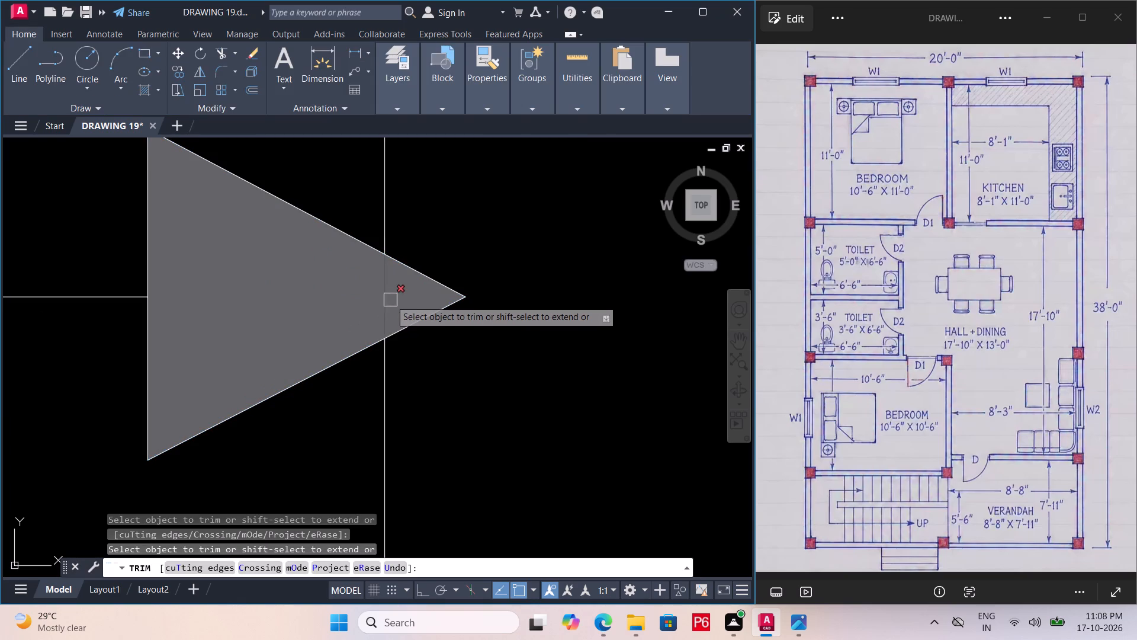
click(390, 300)
Save the drawing.
scroll(386, 306, down, 3)
key(ctrl+s)
key(ctrl+s)
ctrl+scroll(385, 315, down, 5)
key(ctrl+s)
key(ctrl+s)
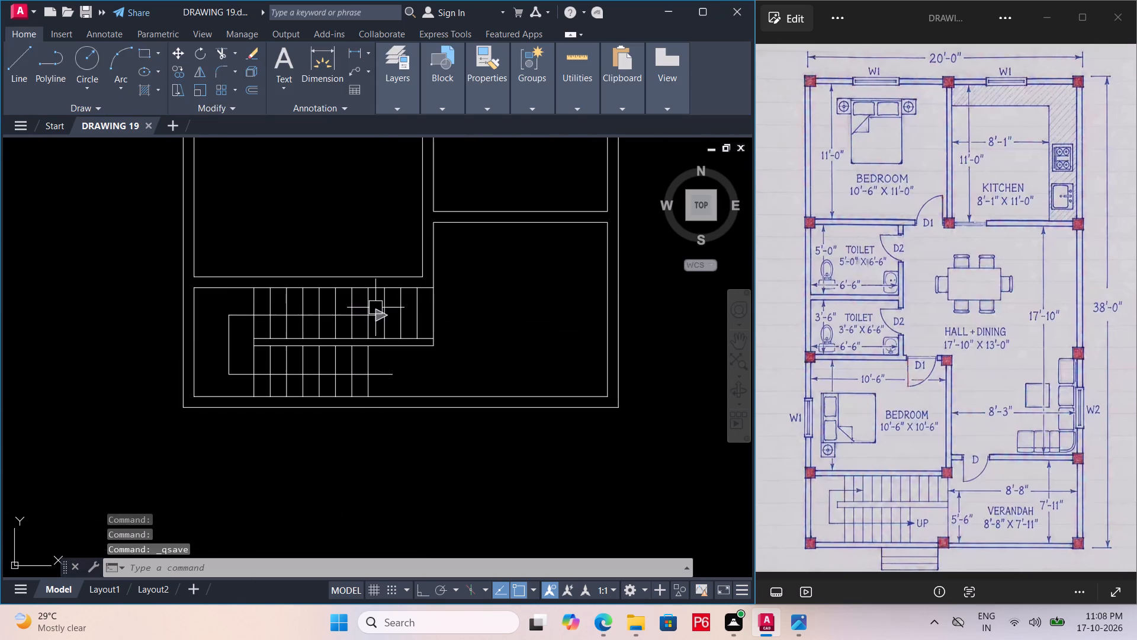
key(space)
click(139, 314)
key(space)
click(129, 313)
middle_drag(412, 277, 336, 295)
Create two new layers in the Layer Properties Manager.
click(393, 105)
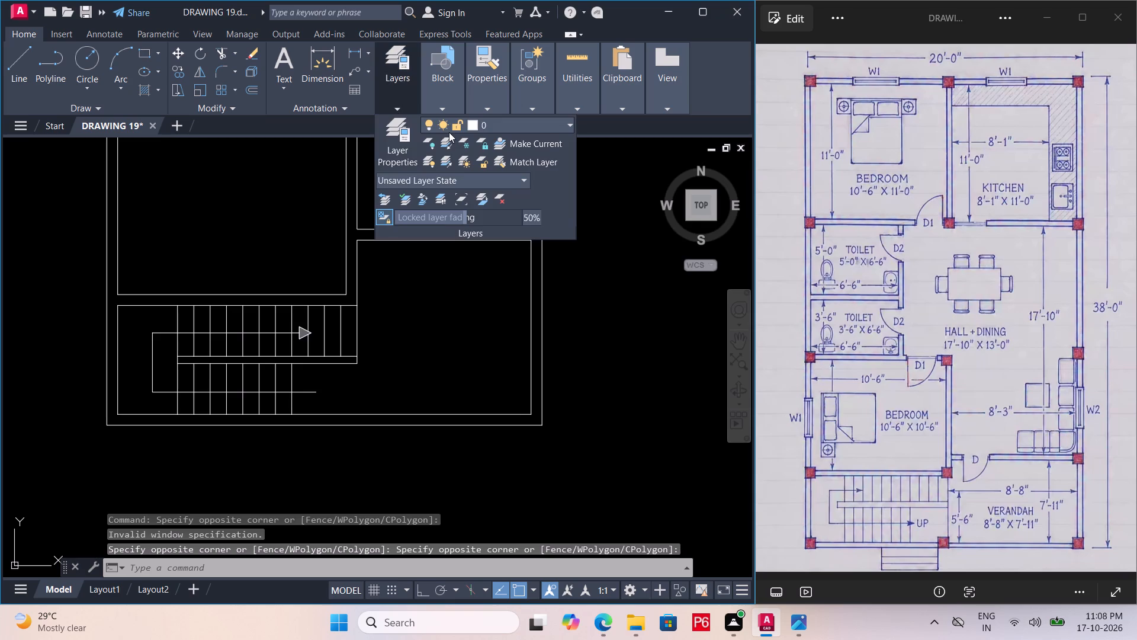
click(403, 139)
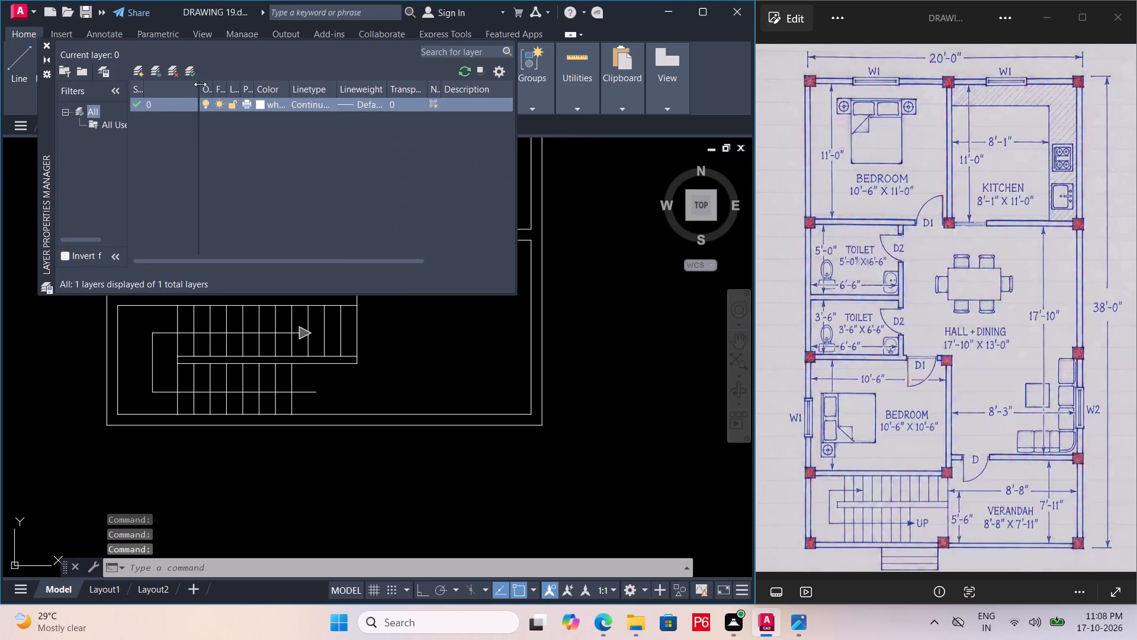
click(140, 74)
click(131, 72)
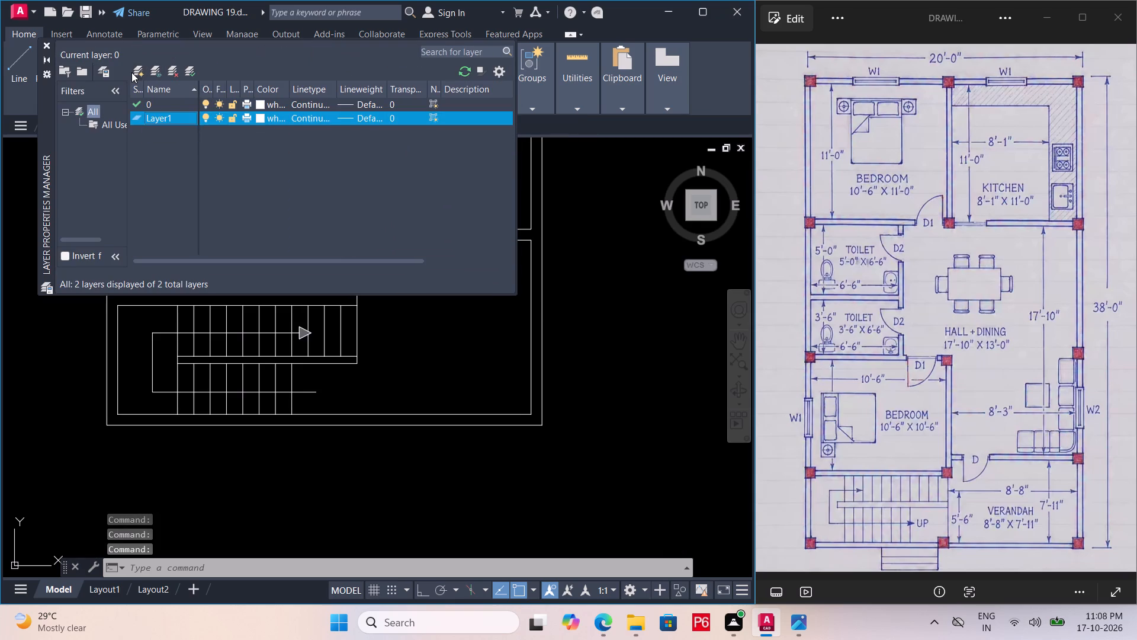
Name the first new layer DOOR and set its colour to index 27.
click(180, 116)
click(179, 114)
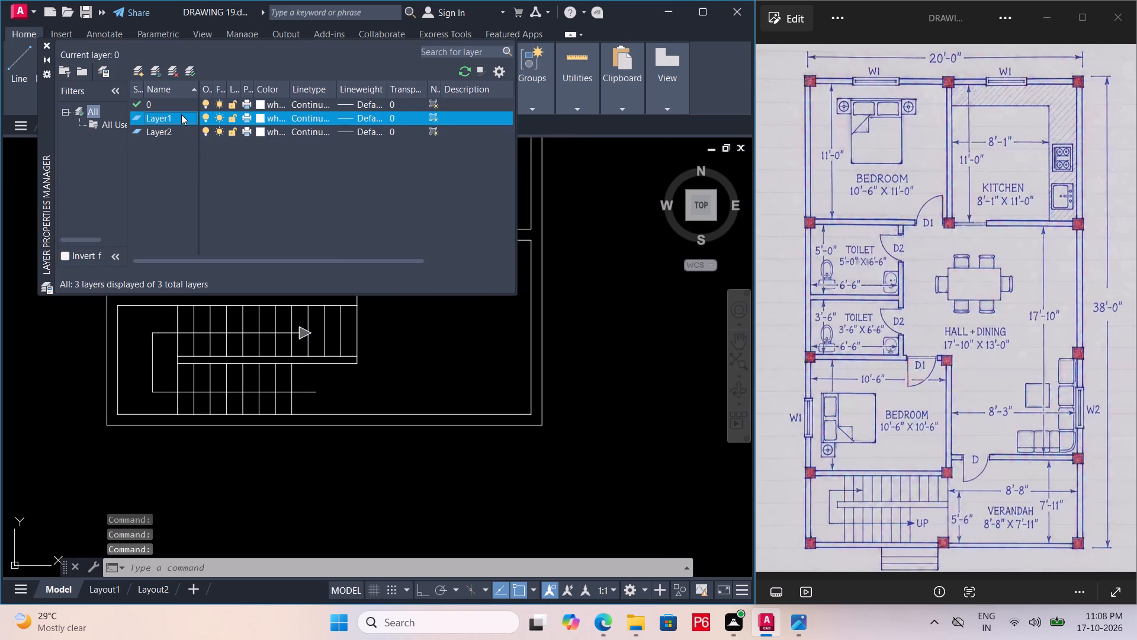
text(DOOR)
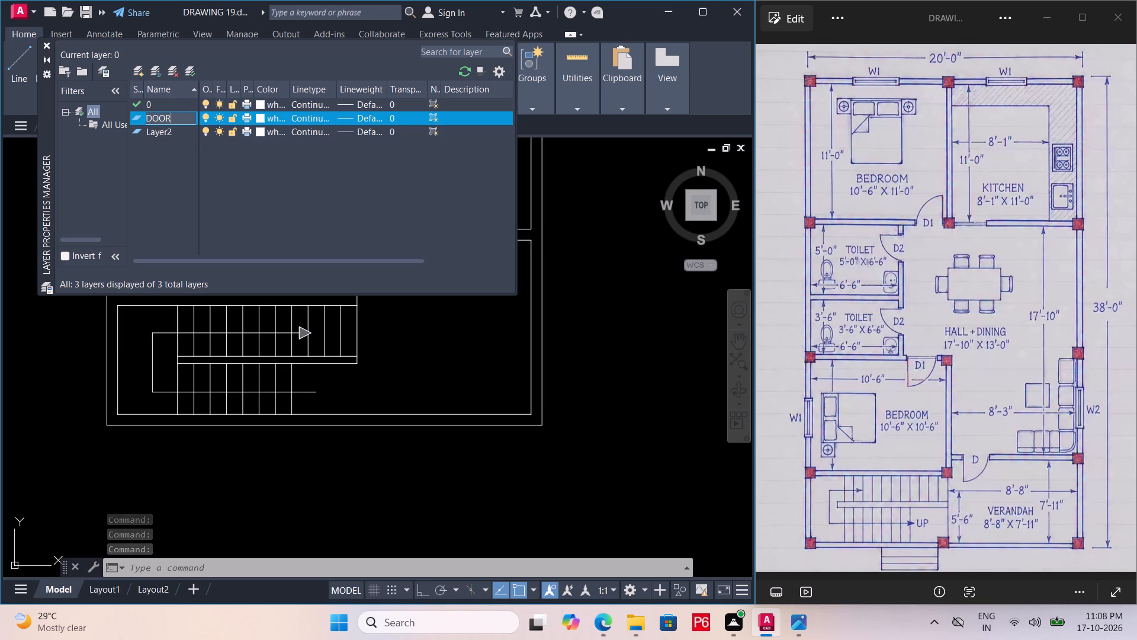
click(262, 116)
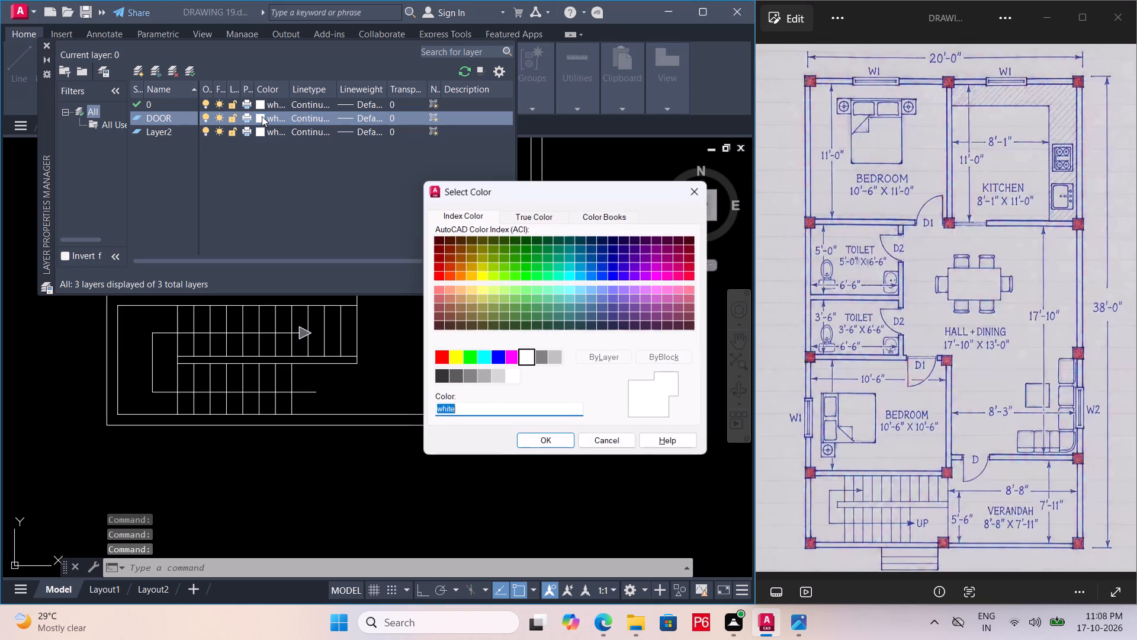
click(438, 313)
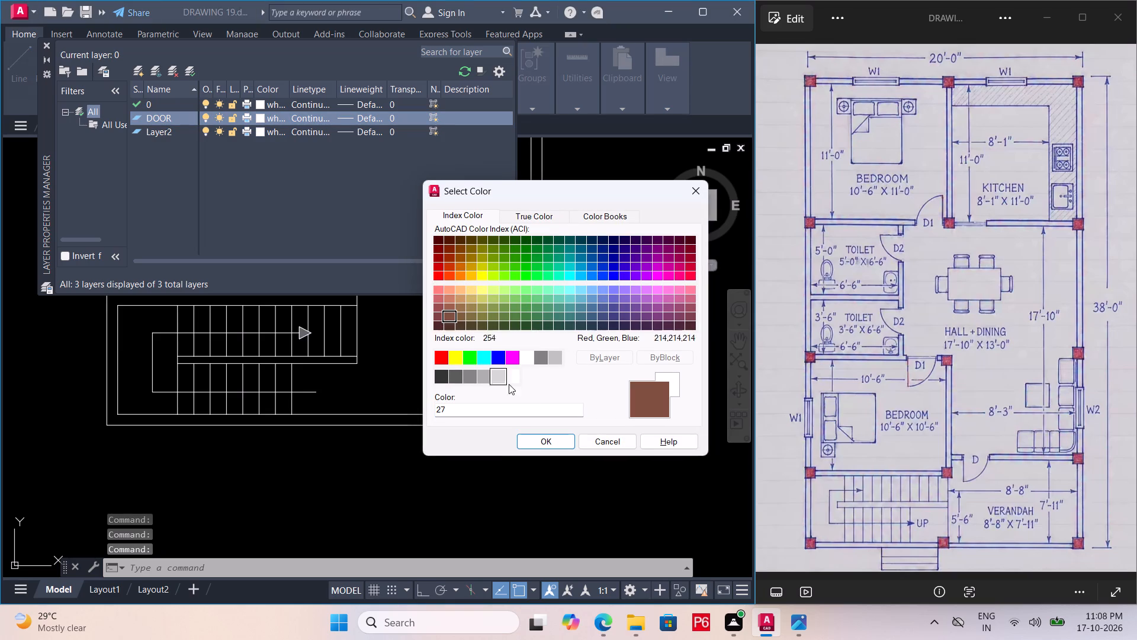
click(560, 443)
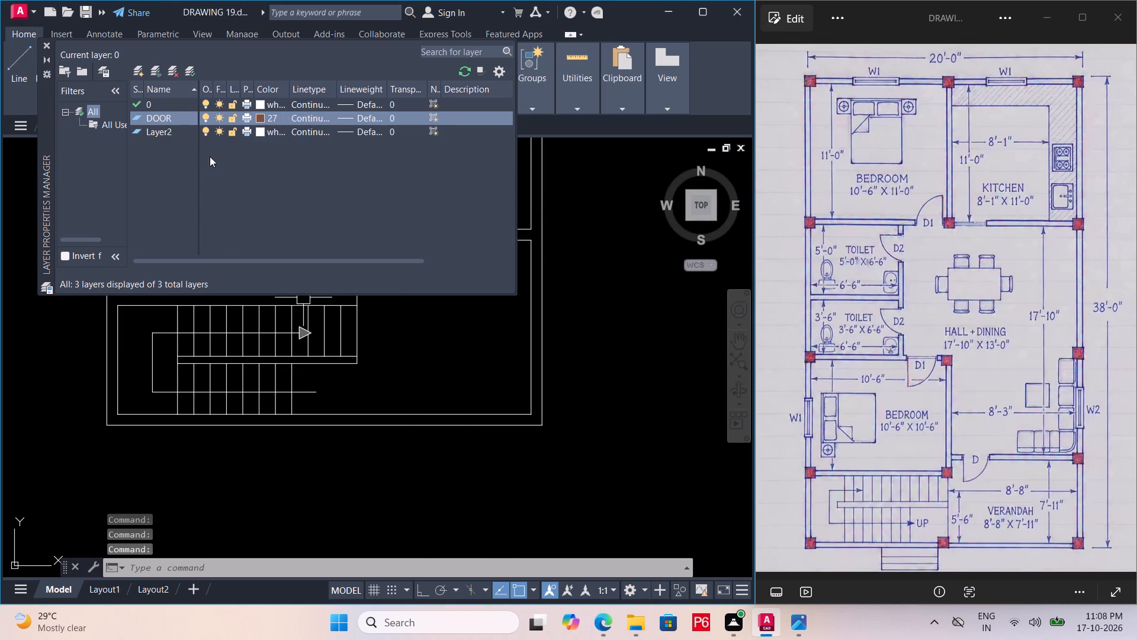
Name the second new layer DIMENSION and set its colour to index 80.
double_click(159, 131)
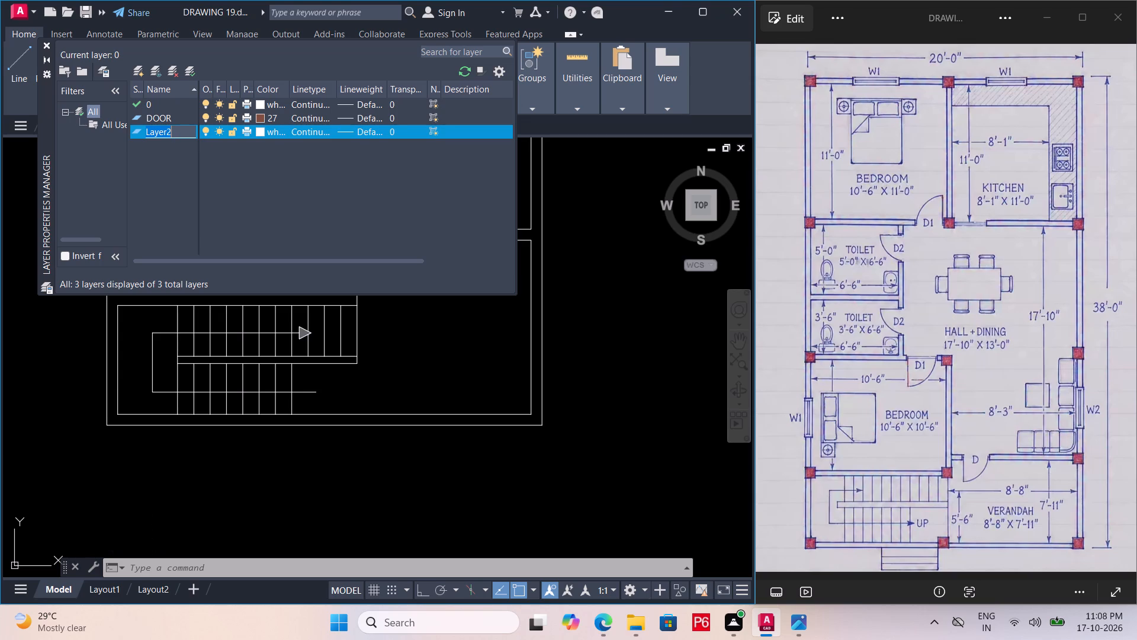
text(DIMENSU)
key(BackSpace)
text(ION)
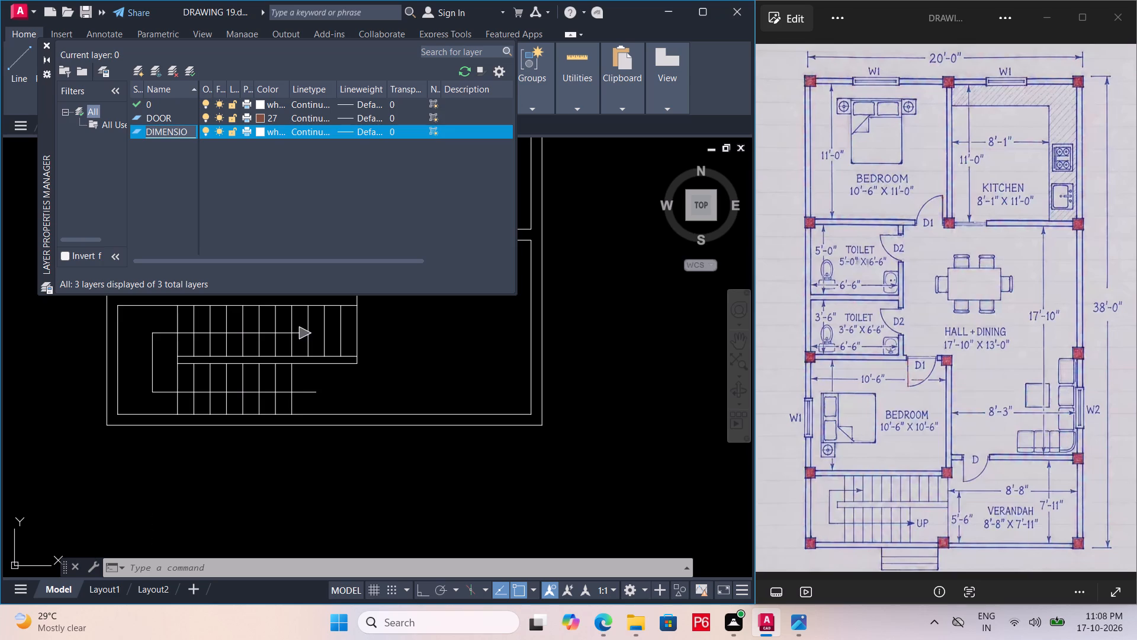
click(262, 130)
click(521, 276)
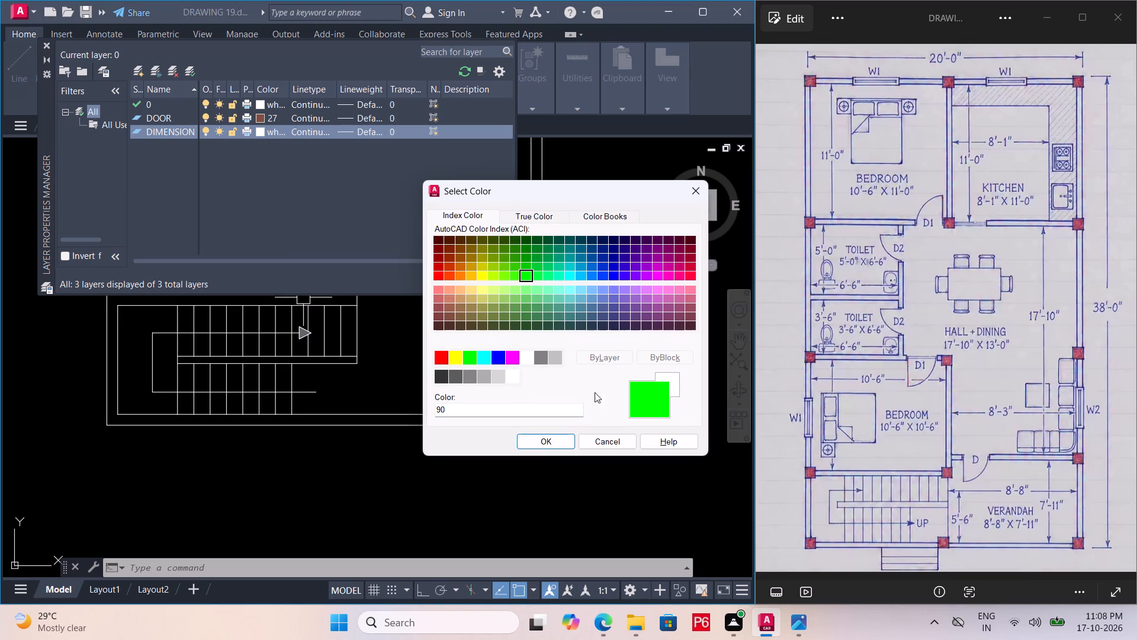
click(511, 278)
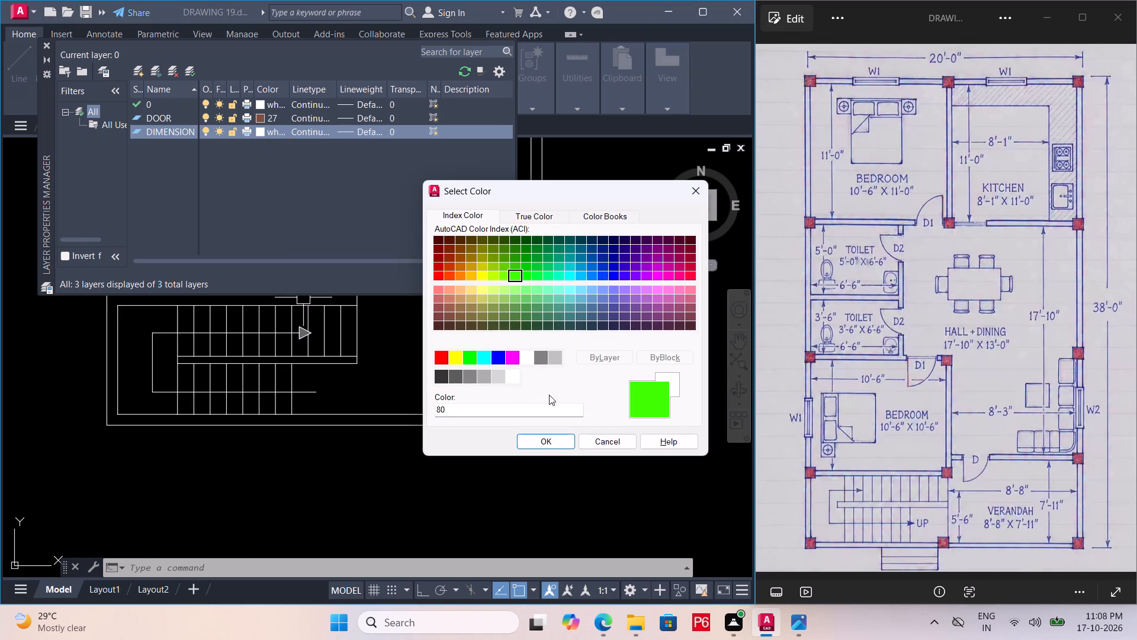
click(550, 444)
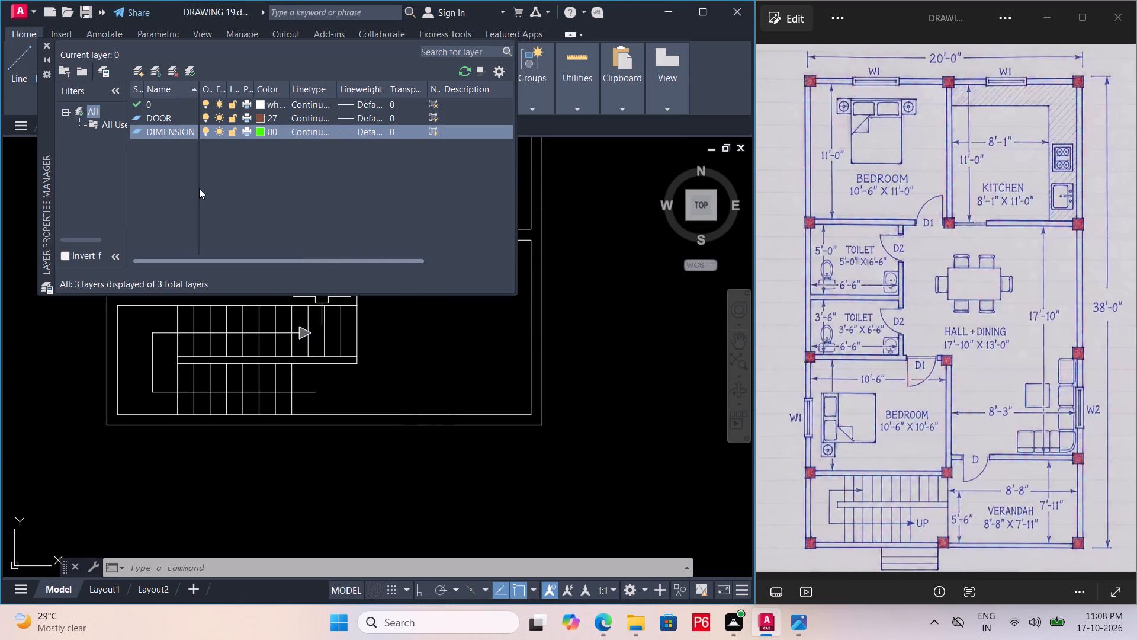
Create a third new layer named FURNITURE and set its colour to index 163.
click(133, 72)
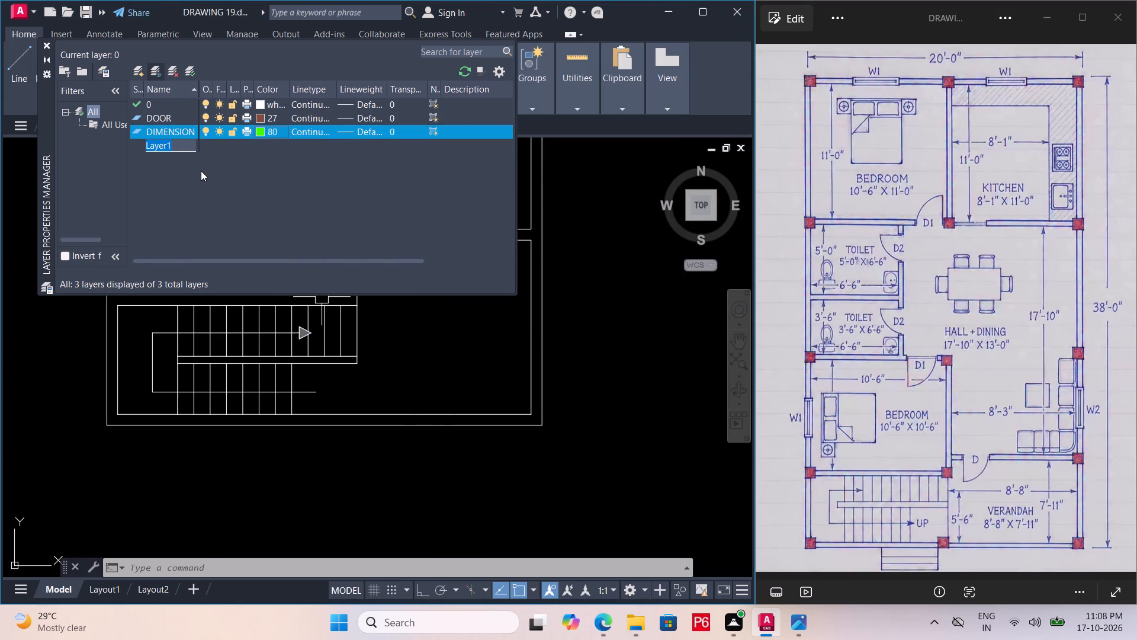
key(d)
key(BackSpace)
key(BackSpace)
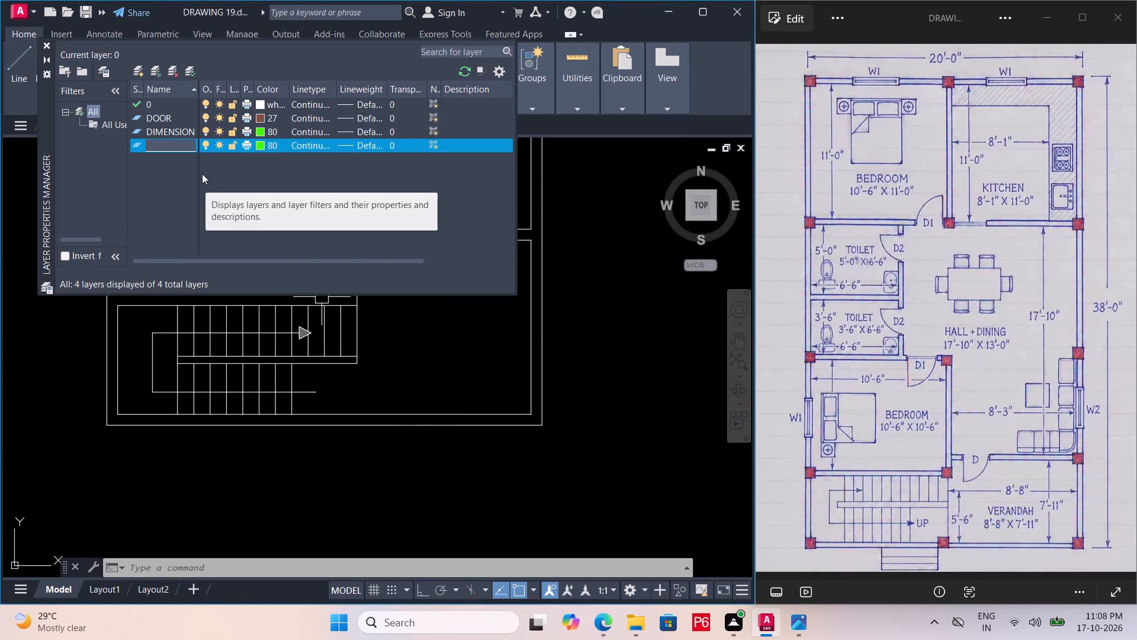
key(BackSpace)
key(BackSpace)
text(FURNITURE)
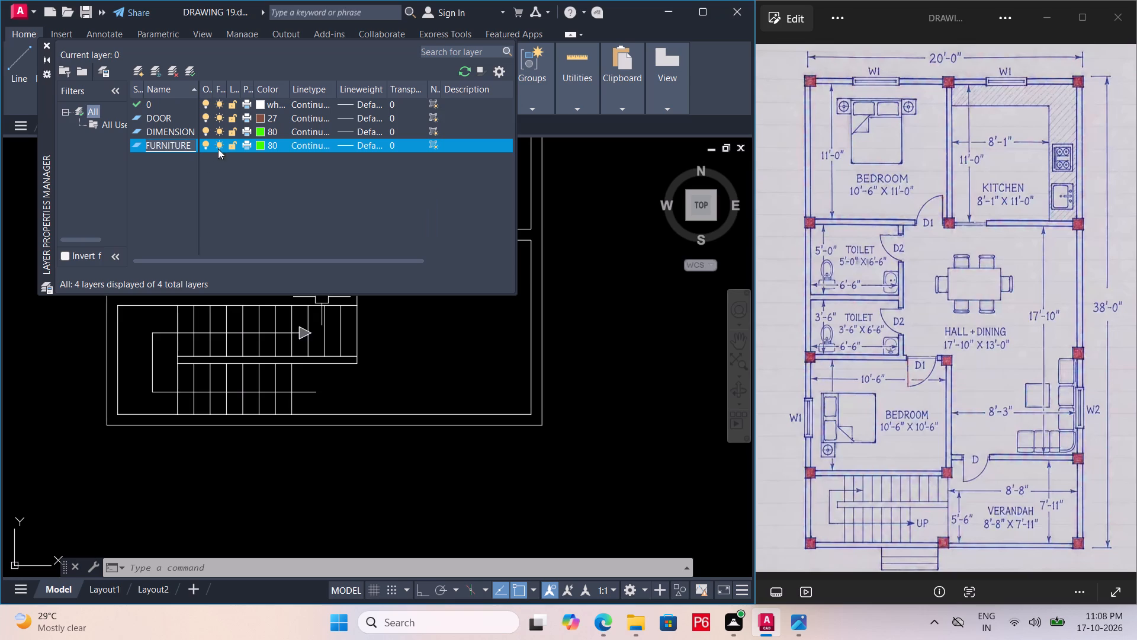
click(259, 145)
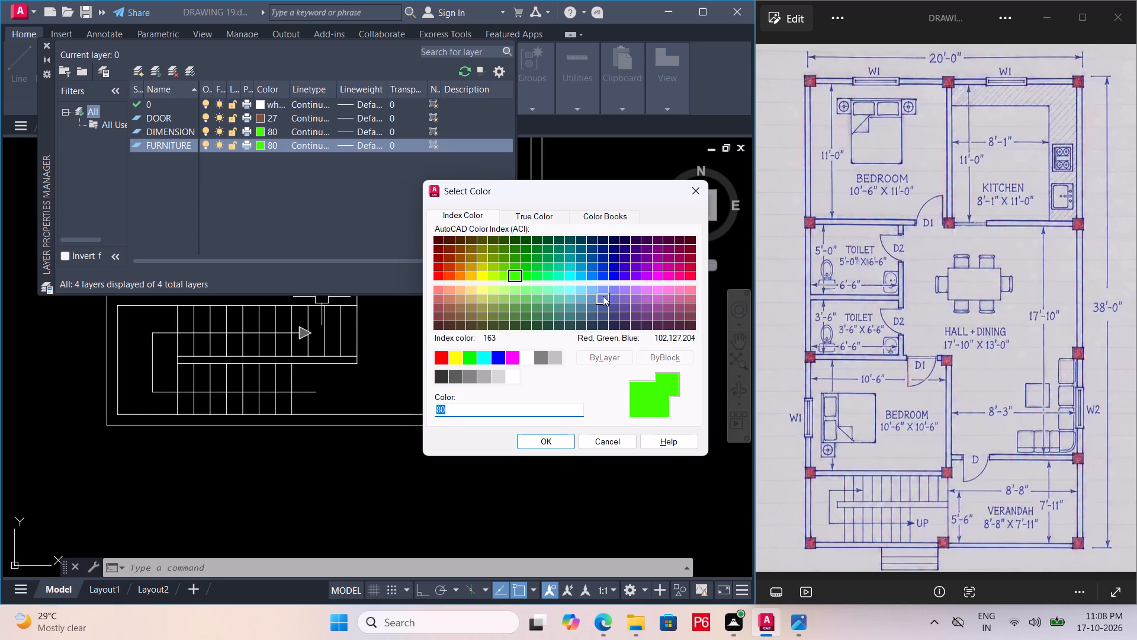
click(603, 296)
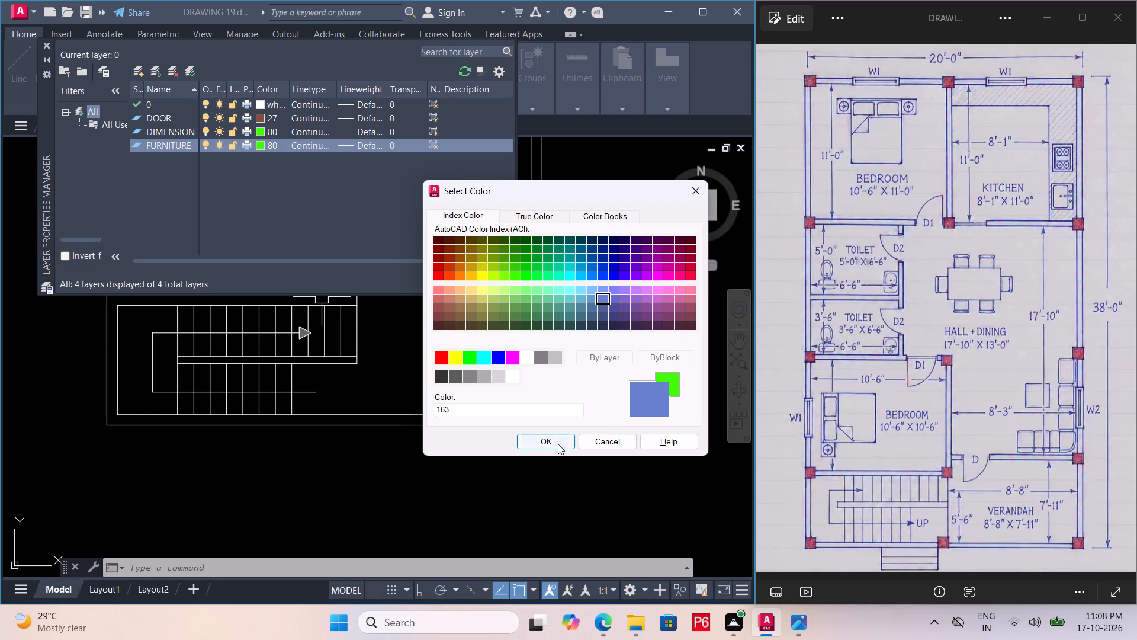
click(558, 444)
key(space)
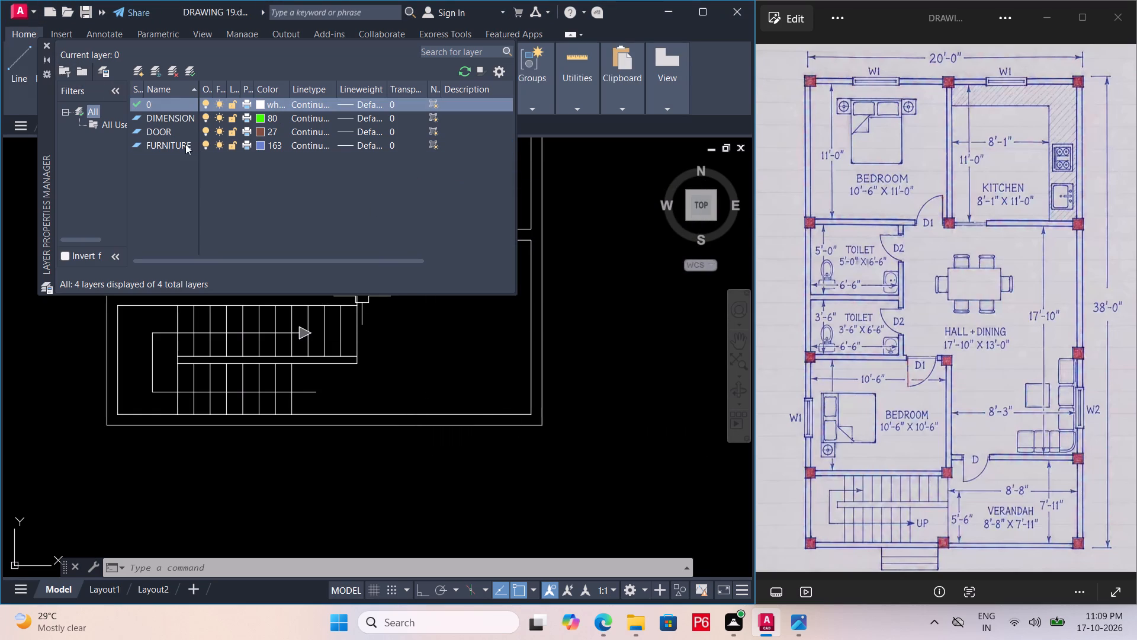
Save the drawing and close the Layer Properties Manager.
key(ctrl+s)
key(ctrl+s)
key(ctrl+s)
key(ctrl+s)
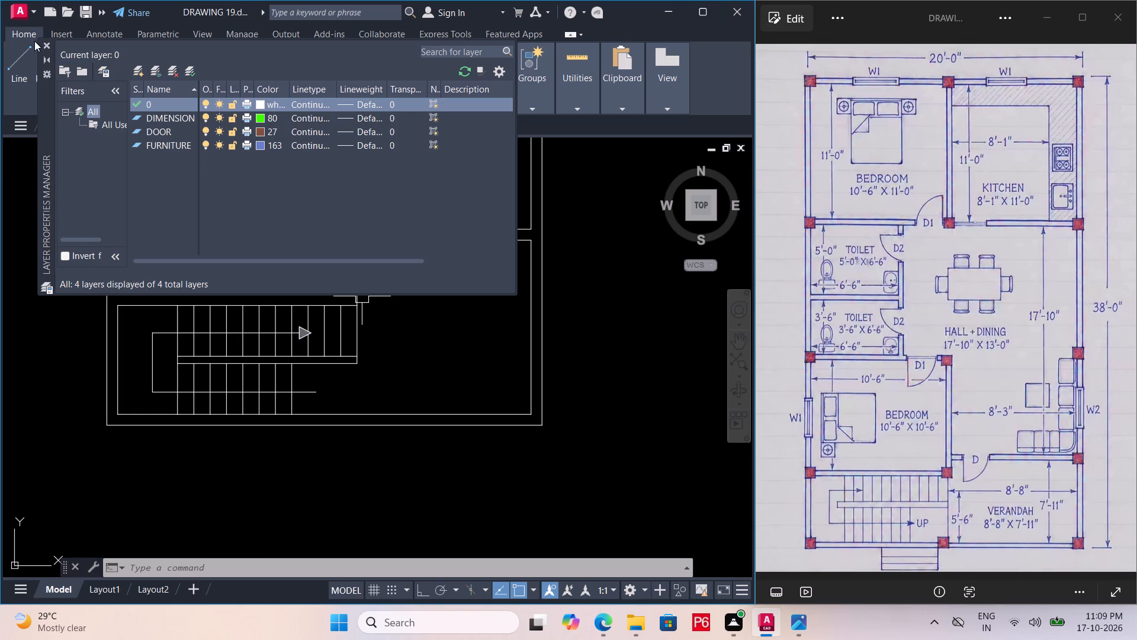
click(48, 46)
Draw a short line across the wall between hall and verandah, near its west end, as the first jamb of door D.
scroll(328, 296, down, 2)
middle_drag(336, 318, 336, 321)
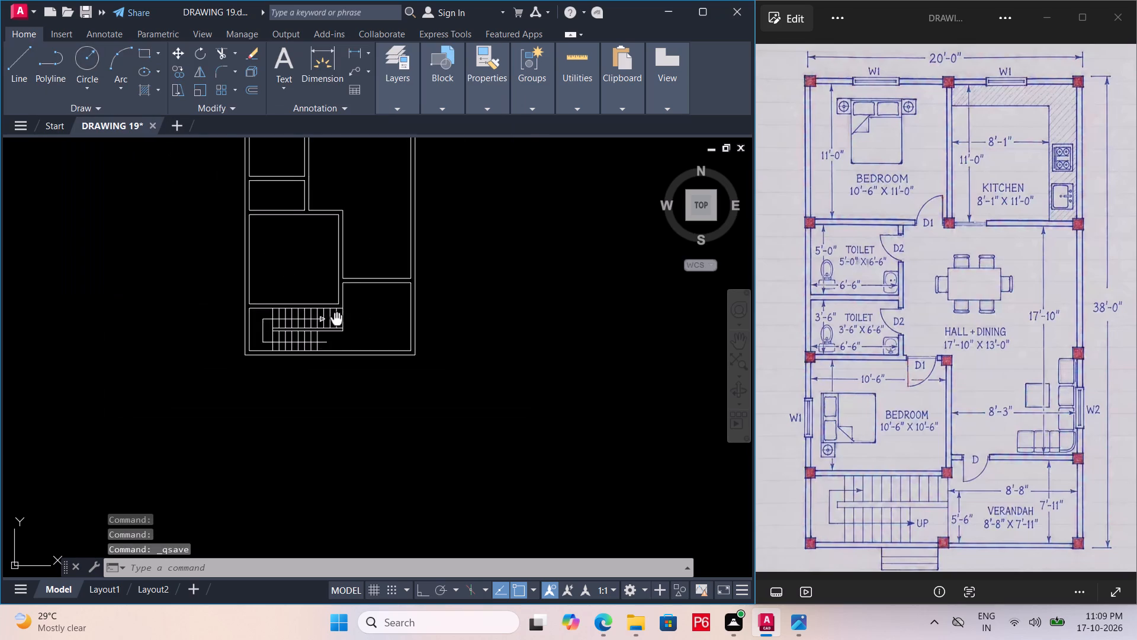
middle_drag(336, 321, 393, 373)
middle_drag(429, 371, 364, 324)
scroll(364, 324, up, 2)
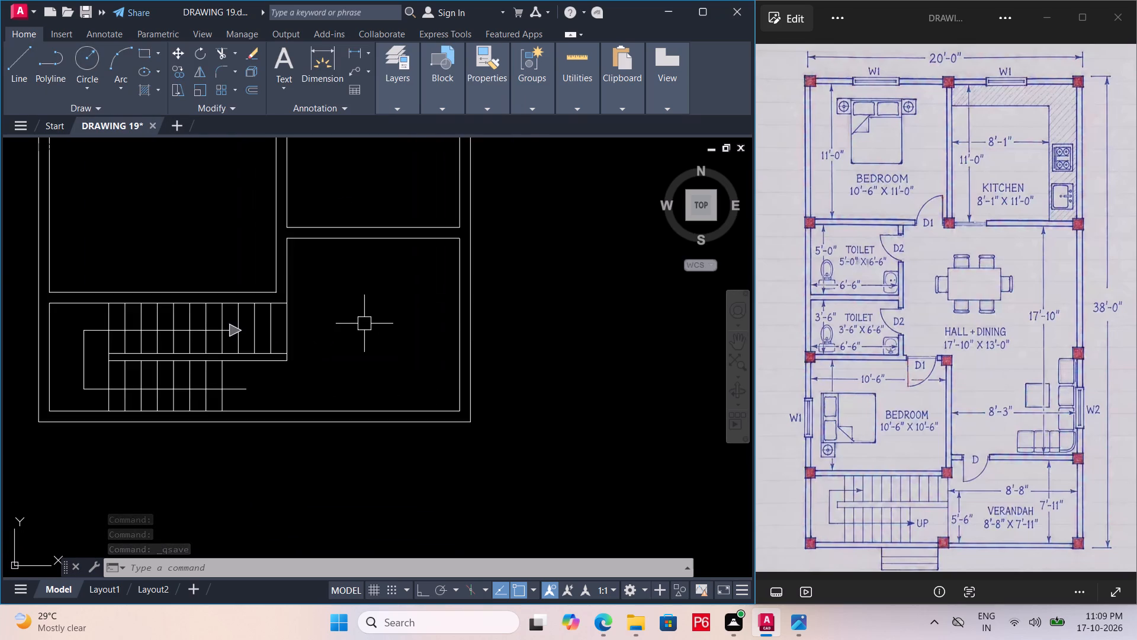
scroll(364, 324, up, 1)
middle_drag(319, 252, 375, 351)
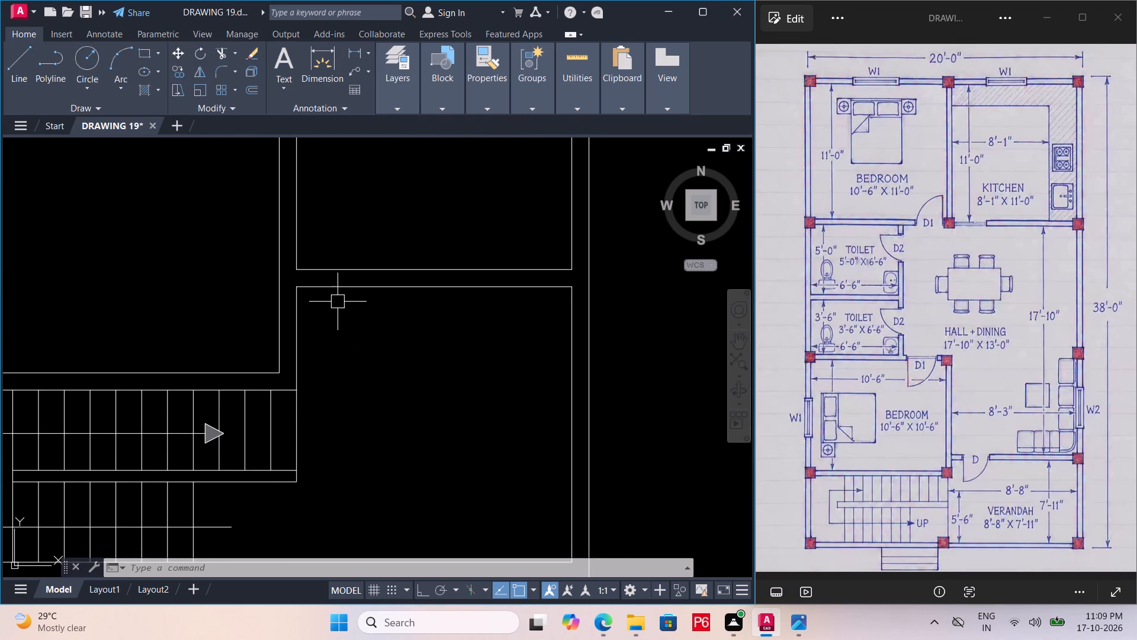
key(l)
key(space)
drag(329, 284, 329, 277)
click(330, 267)
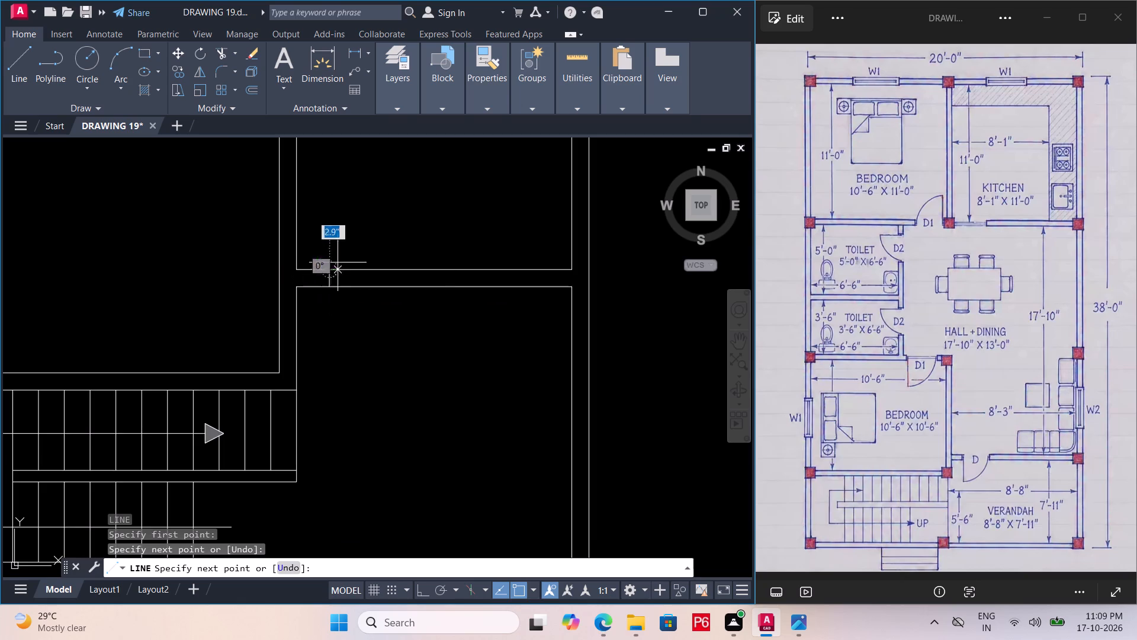
key(space)
Offset the door D jamb line 3' east along the hall–verandah wall.
scroll(339, 261, up, 3)
click(296, 322)
scroll(337, 315, down, 3)
key(o)
key(Return)
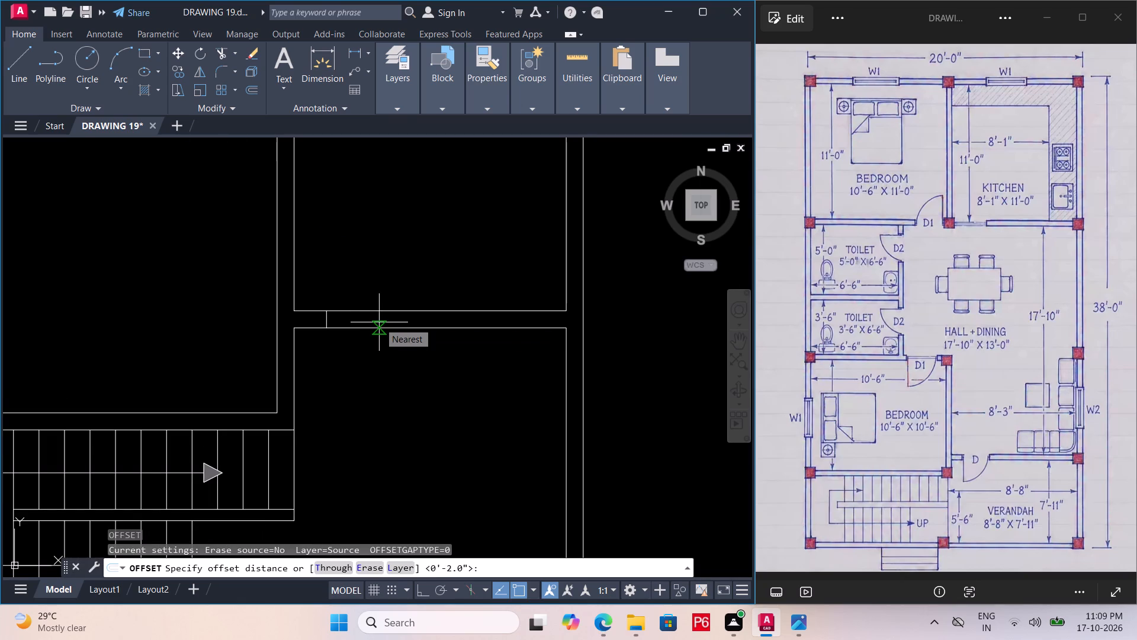
text(3')
key(Return)
click(499, 312)
key(space)
Trim both wall lines between the two door D jambs to open the doorway.
scroll(415, 335, up, 1)
text(TRR)
key(space)
key(Escape)
text(TR)
key(space)
key(space)
click(389, 277)
click(390, 350)
scroll(390, 322, down, 5)
scroll(382, 329, up, 3)
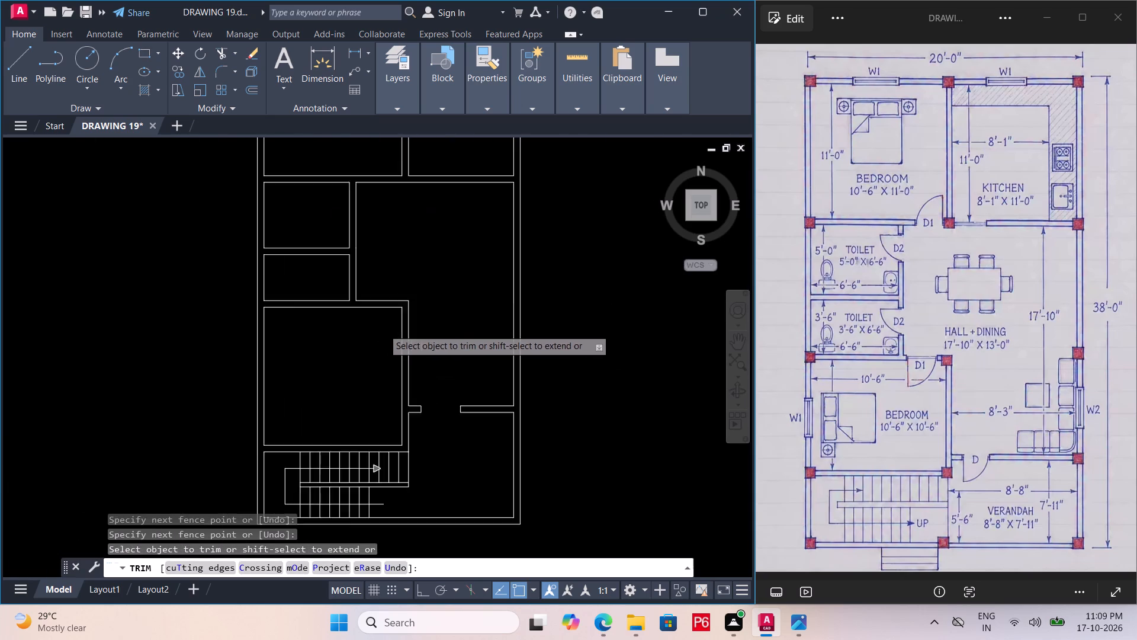
scroll(384, 330, up, 1)
middle_drag(427, 345, 433, 364)
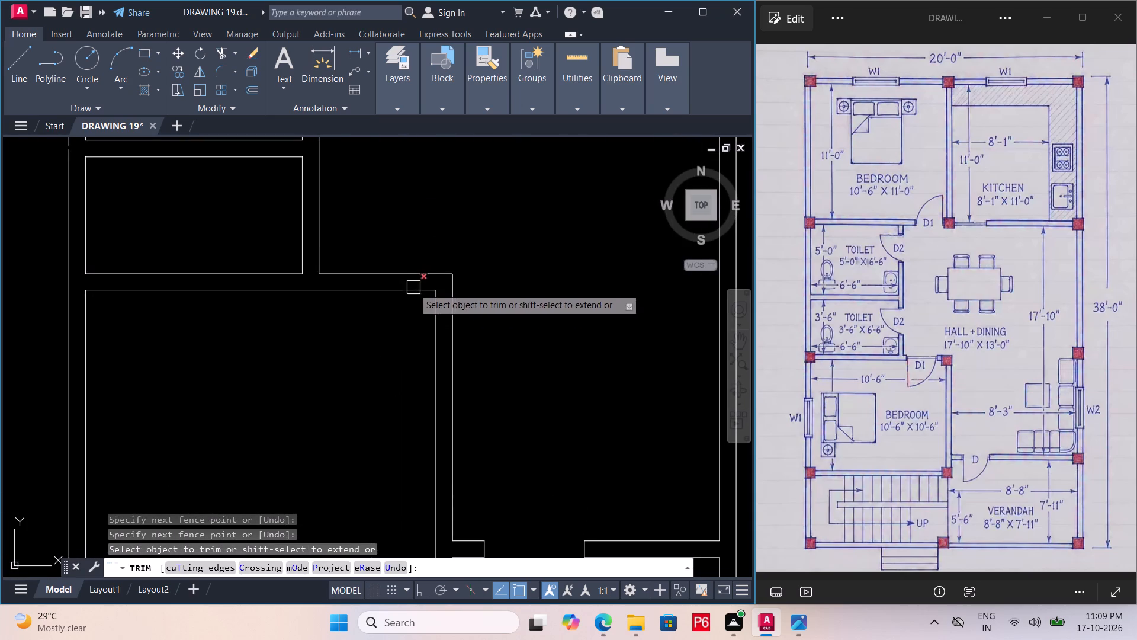
key(space)
Draw a jamb line for door D1 across the lower bedroom's top wall, near its east corner.
key(l)
scroll(422, 286, up, 2)
key(space)
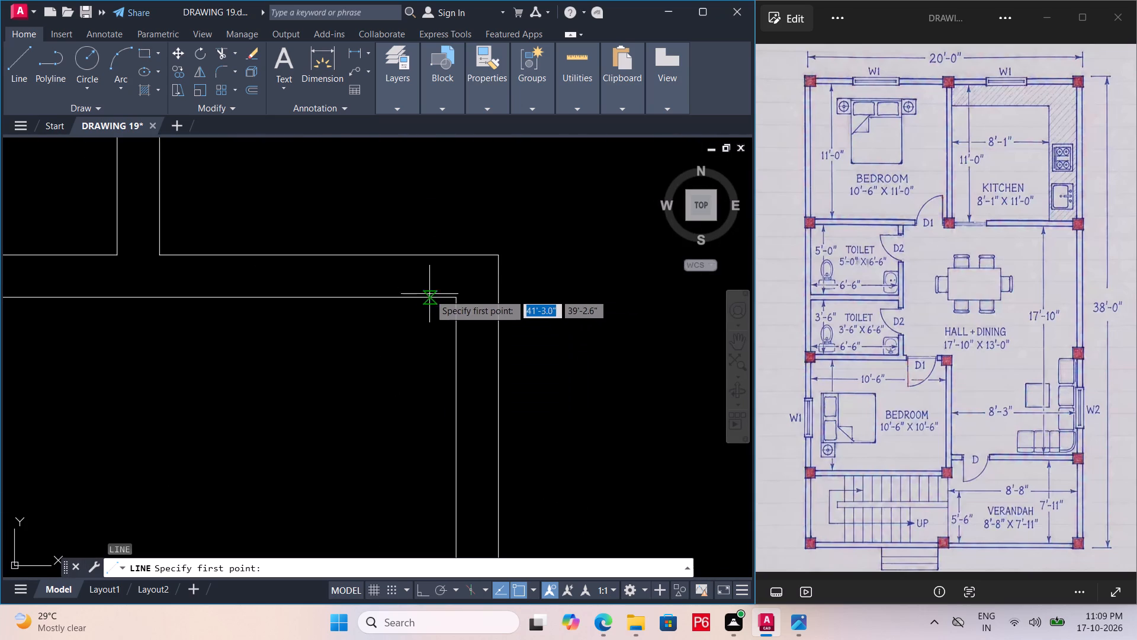
click(444, 300)
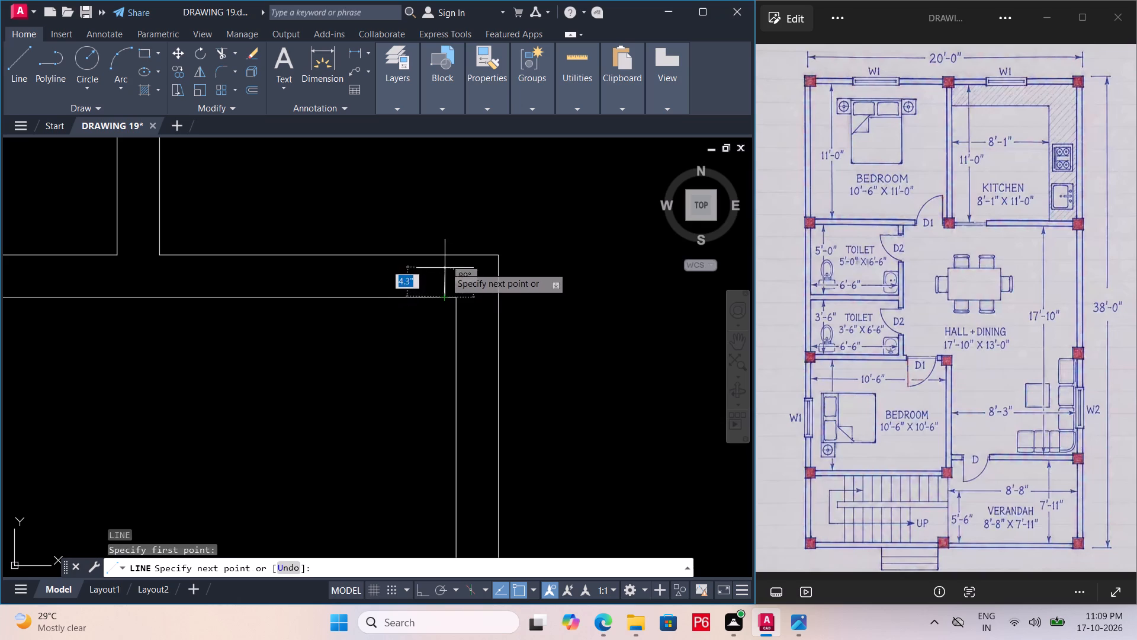
click(442, 255)
key(space)
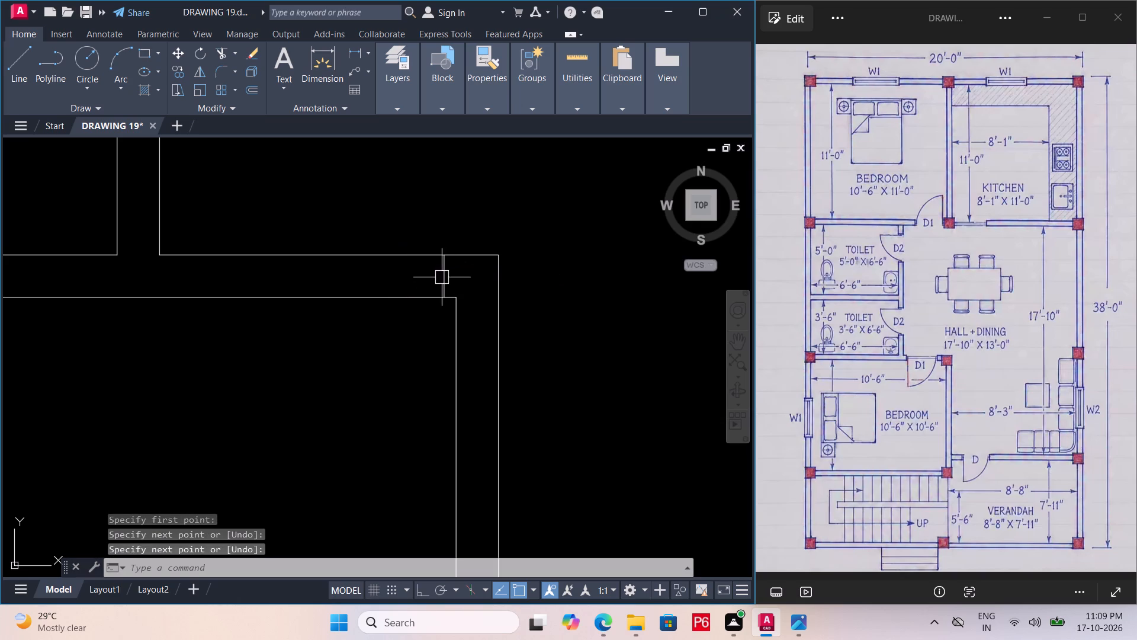
Offset the lower bedroom's D1 jamb line 3' west along the wall.
key(o)
key(space)
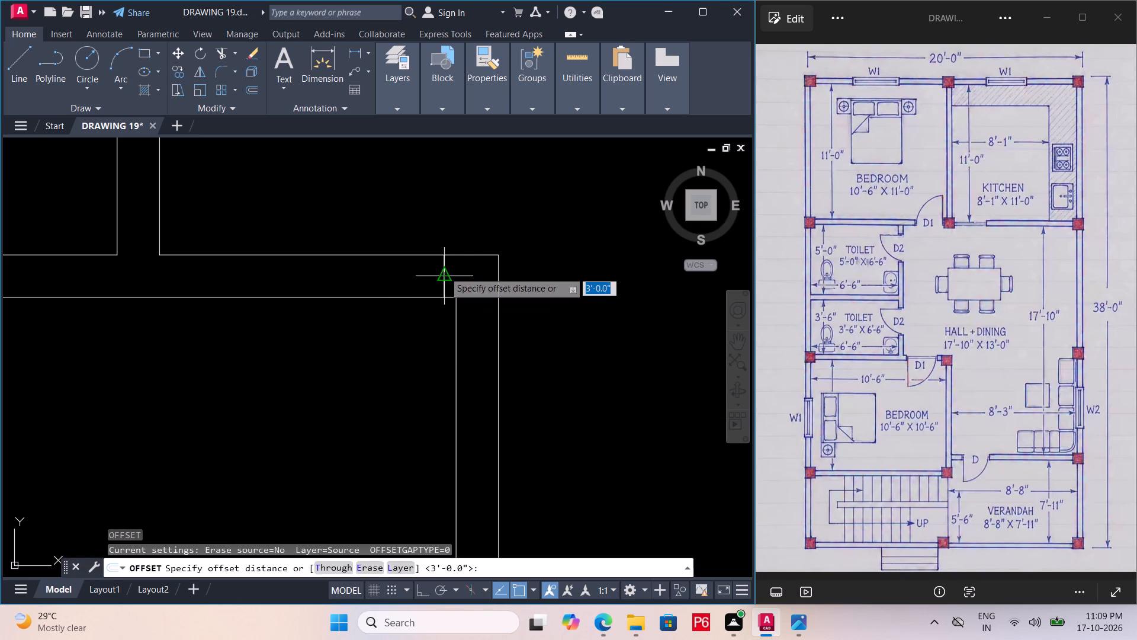
key(Escape)
click(444, 273)
key(o)
key(Return)
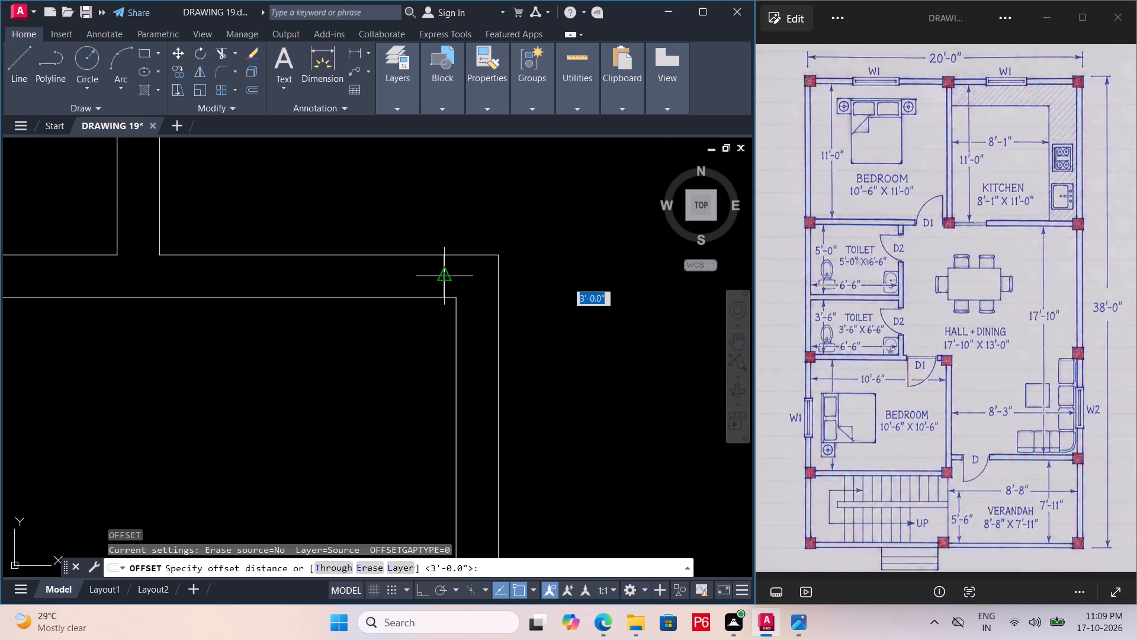
text(3')
key(Return)
click(290, 303)
key(space)
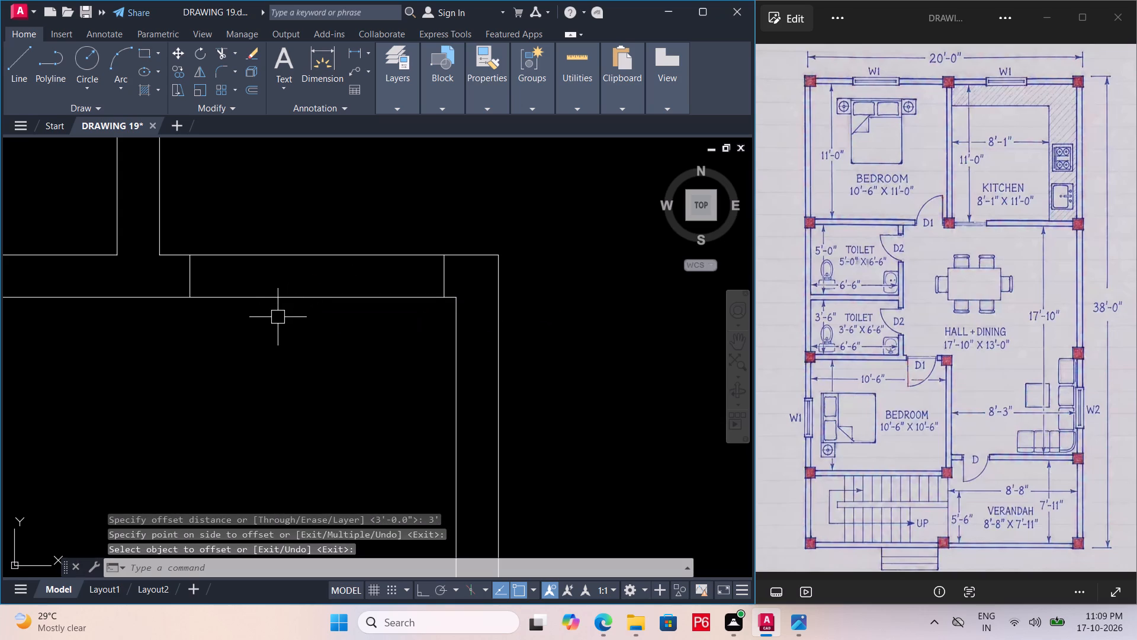
Trim both wall lines between the lower bedroom's D1 jambs to open the doorway.
text(TR)
key(space)
key(space)
click(313, 248)
click(295, 334)
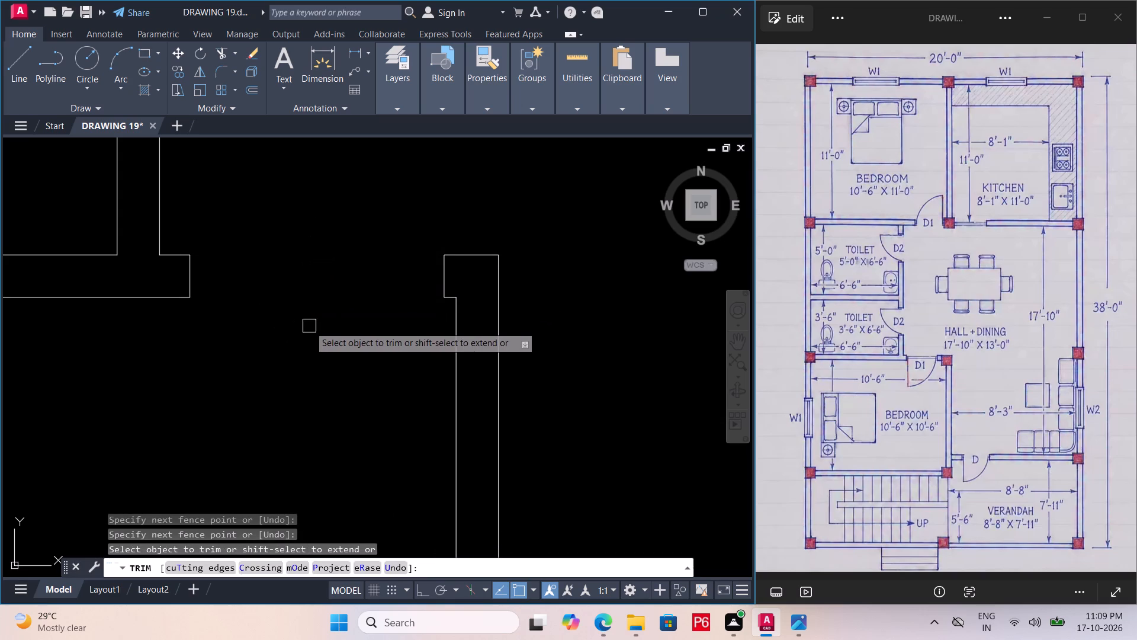
Save the drawing.
key(ctrl+s)
key(ctrl+s)
key(ctrl+s)
key(ctrl+s)
key(ctrl+s)
Draw a jamb line for door D2 across the lower toilet's east wall, just below its upper corner.
ctrl+scroll(359, 323, down, 1)
ctrl+middle_drag(361, 324, 399, 361)
scroll(377, 335, down, 2)
middle_click(399, 361)
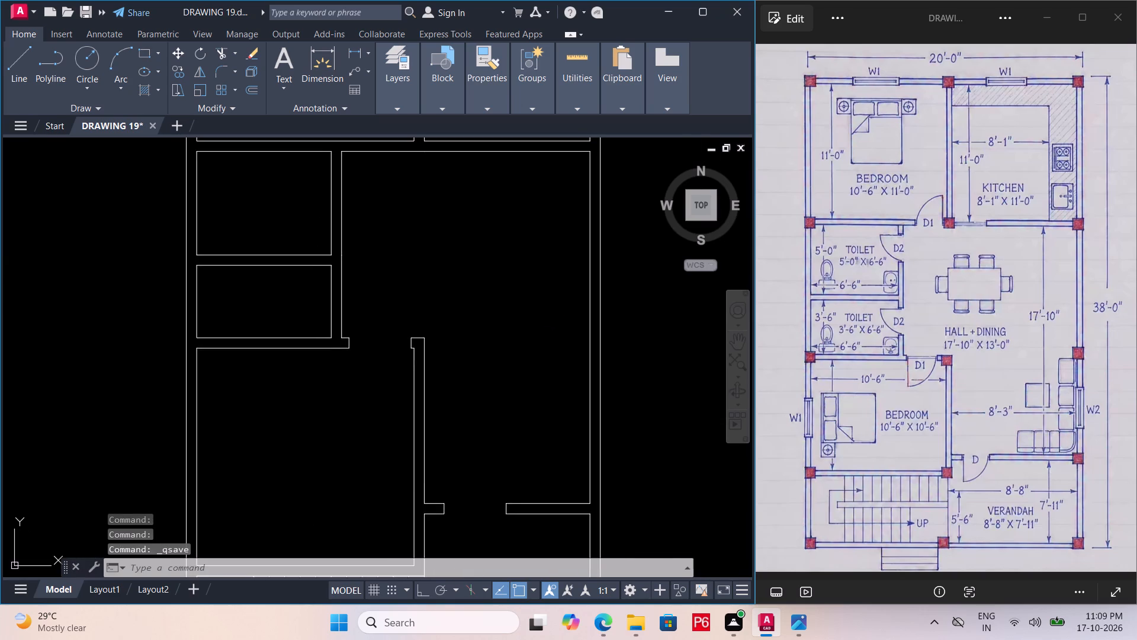
middle_drag(362, 336, 433, 369)
scroll(419, 340, up, 1)
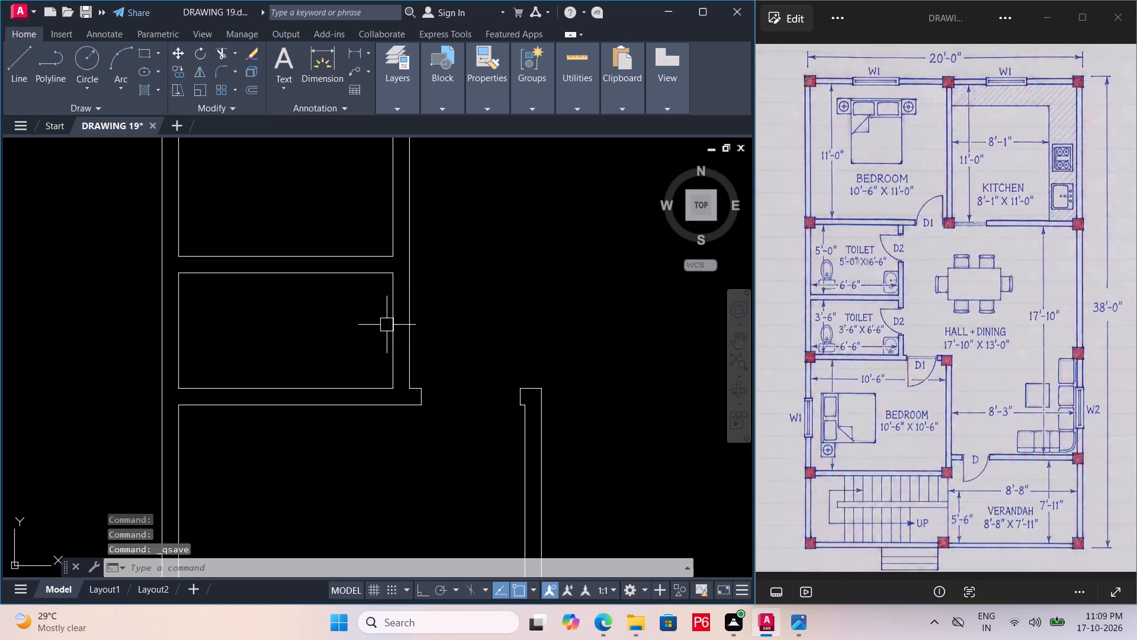
scroll(405, 285, up, 2)
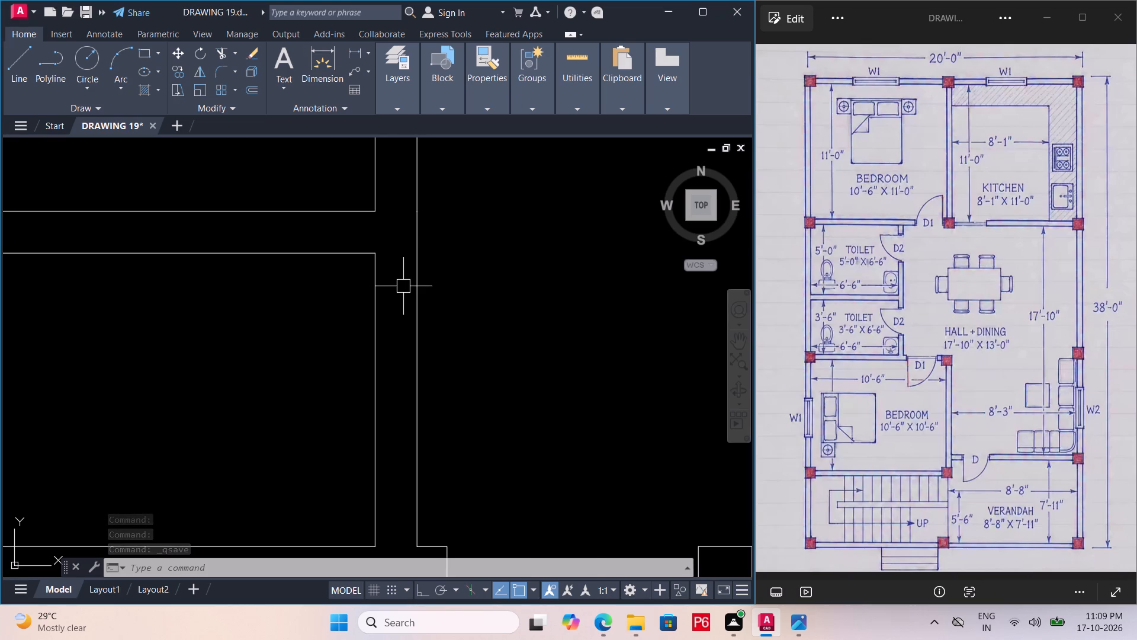
key(l)
key(space)
drag(374, 280, 384, 279)
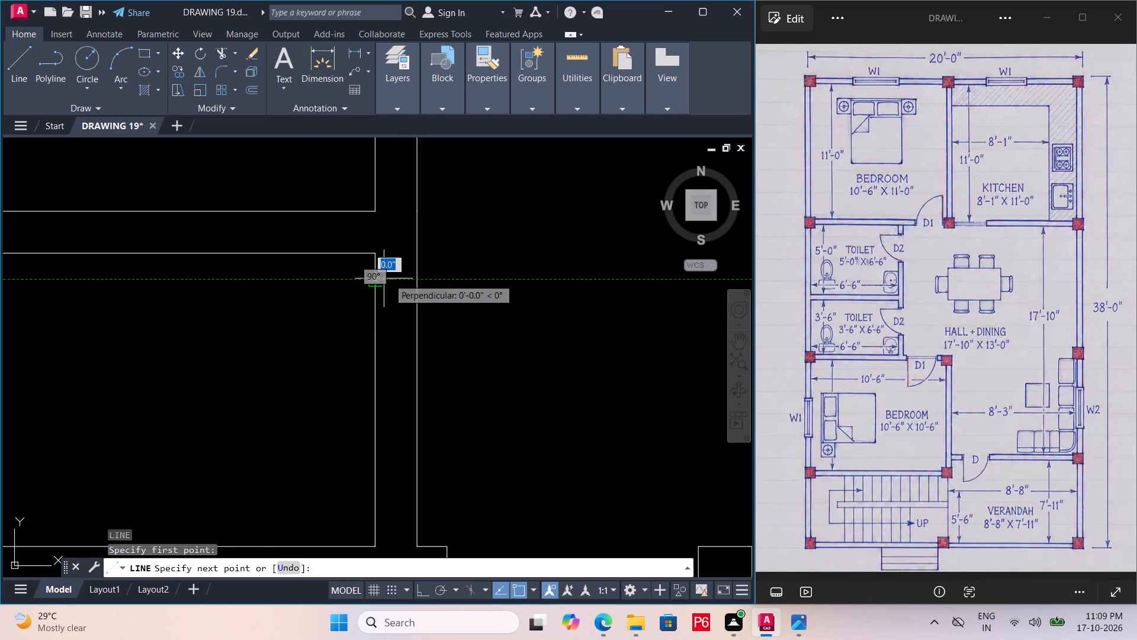
click(419, 279)
key(space)
Offset the lower toilet's D2 jamb line 2'6" downward along the wall.
click(398, 276)
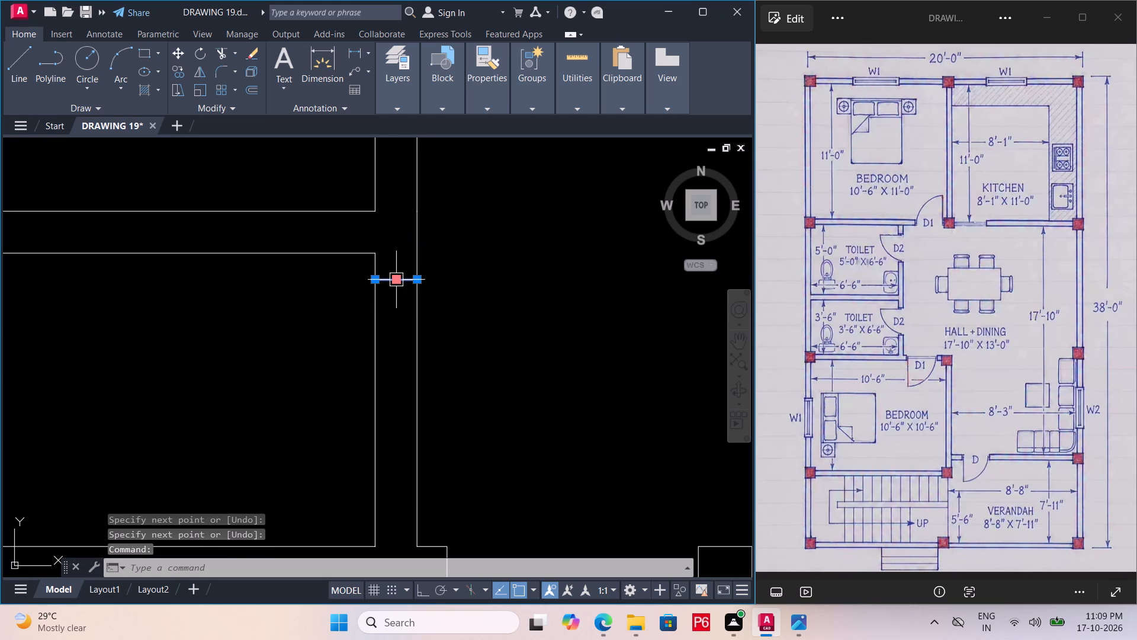
key(o)
key(Return)
key(2)
key(apostrophe)
key(6)
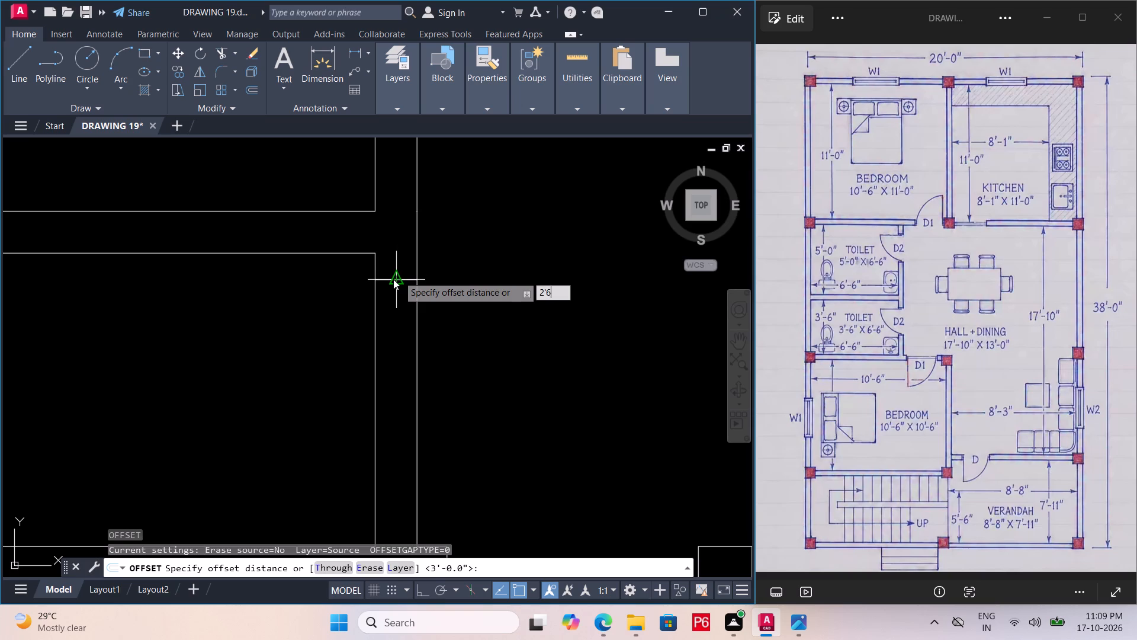
key(shift+quotedbl)
key(Return)
drag(391, 344, 392, 339)
key(space)
Trim both wall lines between the lower toilet's D2 jambs to open the doorway.
scroll(383, 309, down, 2)
middle_drag(383, 308, 383, 296)
scroll(383, 296, up, 2)
text(TR)
key(space)
key(space)
click(443, 319)
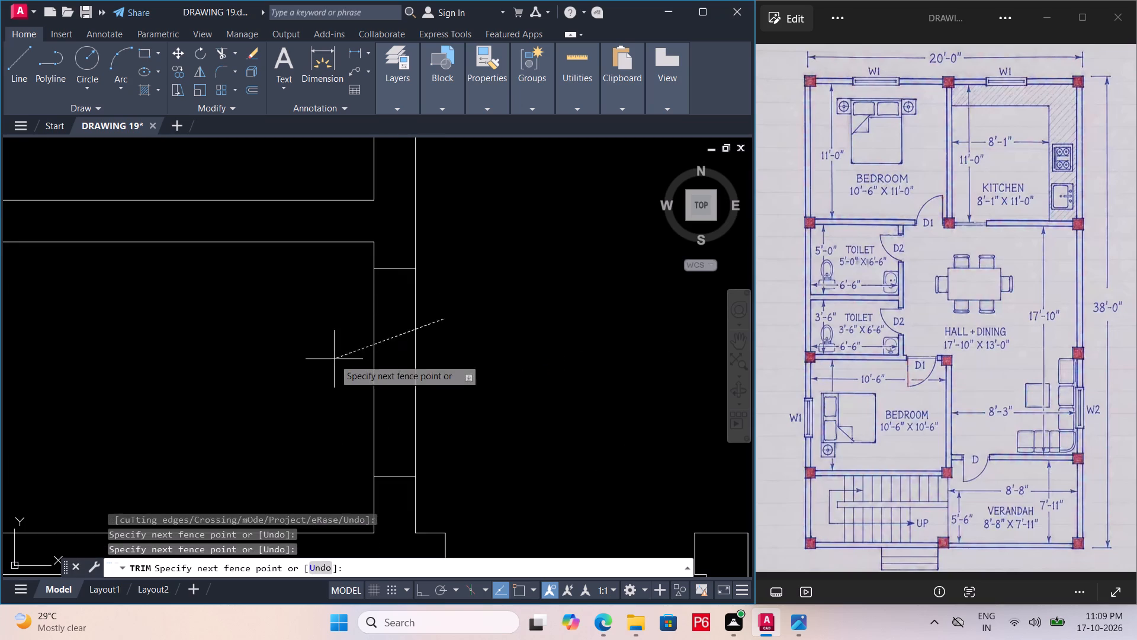
click(333, 359)
Save the drawing.
key(ctrl+s)
key(ctrl+s)
key(ctrl+s)
ctrl+scroll(433, 378, down, 3)
key(ctrl+s)
Draw a jamb line for door D2 across the upper toilet's east wall, just below its upper corner.
middle_drag(435, 379, 435, 379)
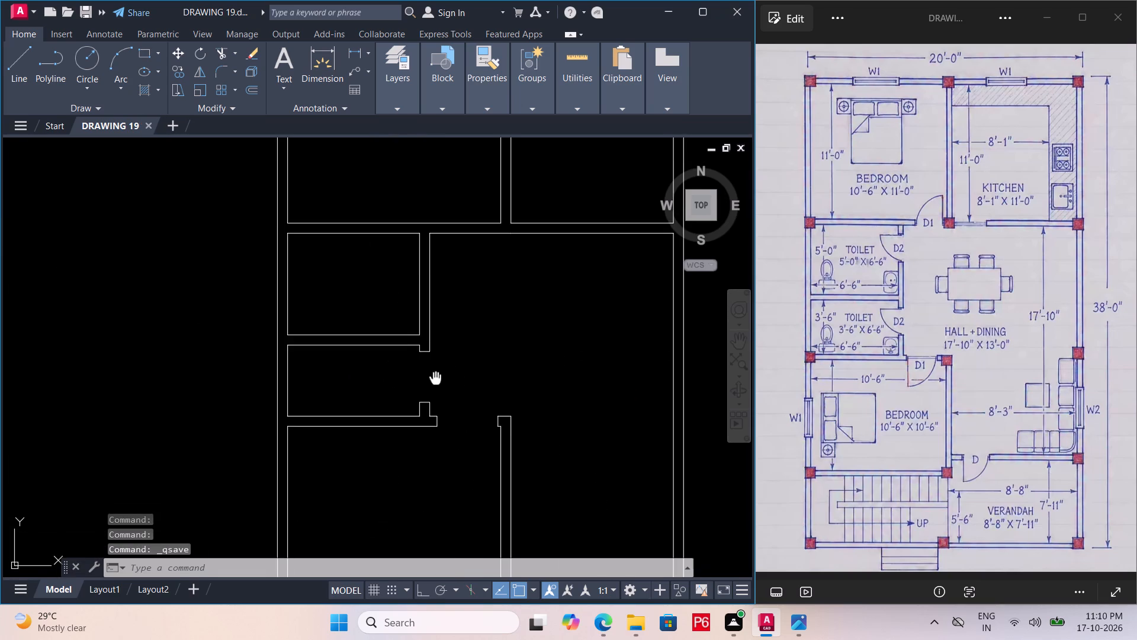
middle_drag(435, 379, 426, 417)
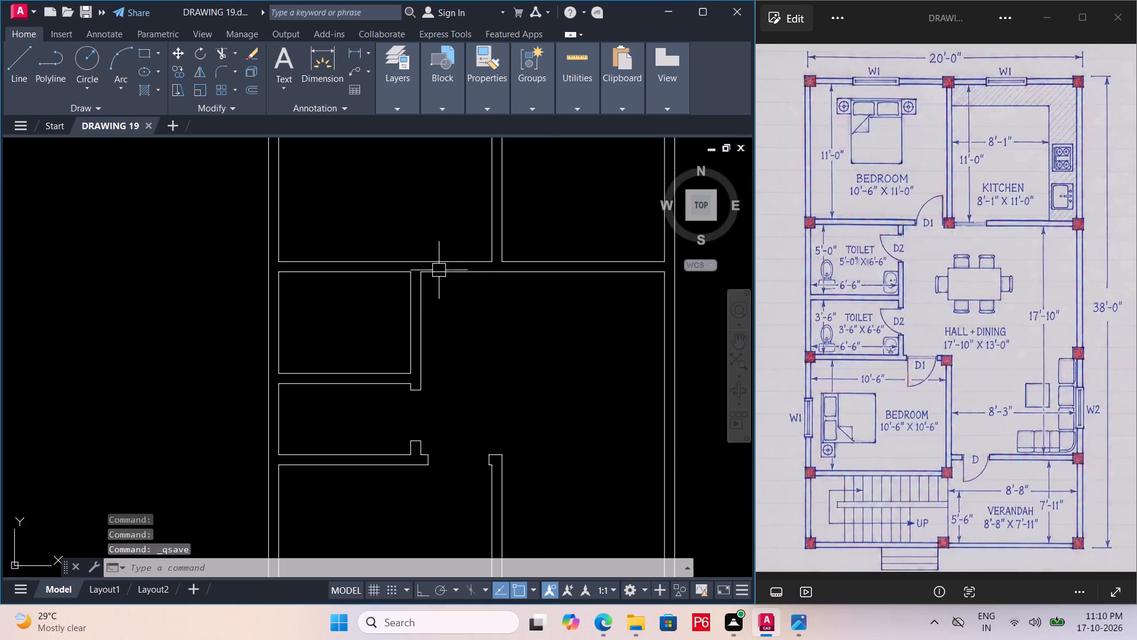
scroll(425, 276, up, 3)
key(l)
key(space)
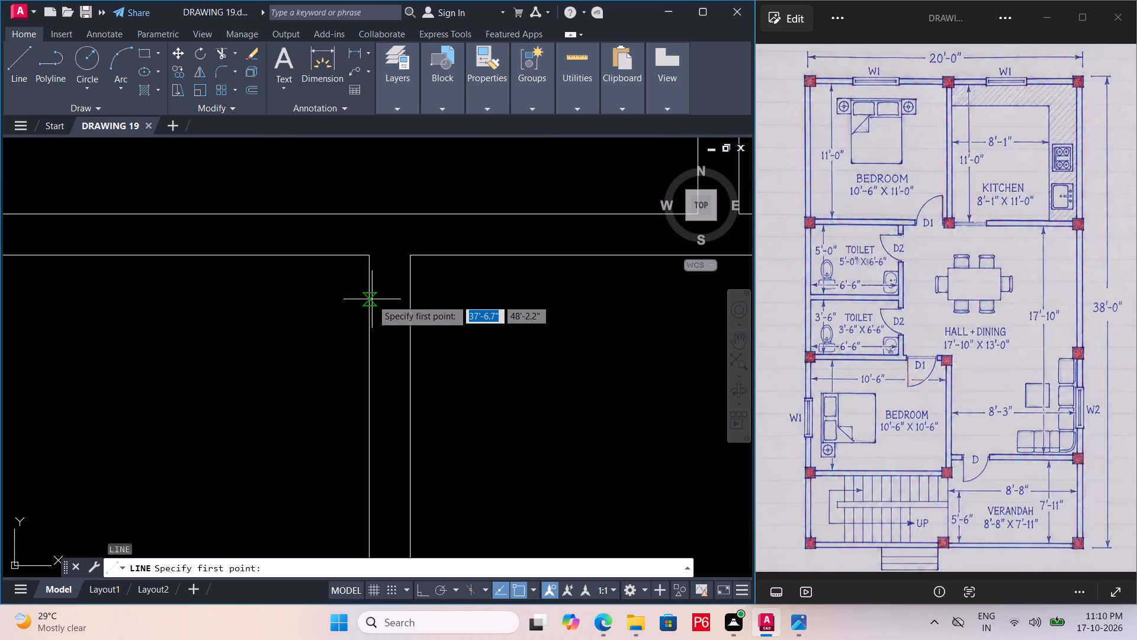
click(368, 300)
click(410, 296)
key(space)
Offset the upper toilet's D2 jamb line 2'6" downward along the wall.
click(397, 300)
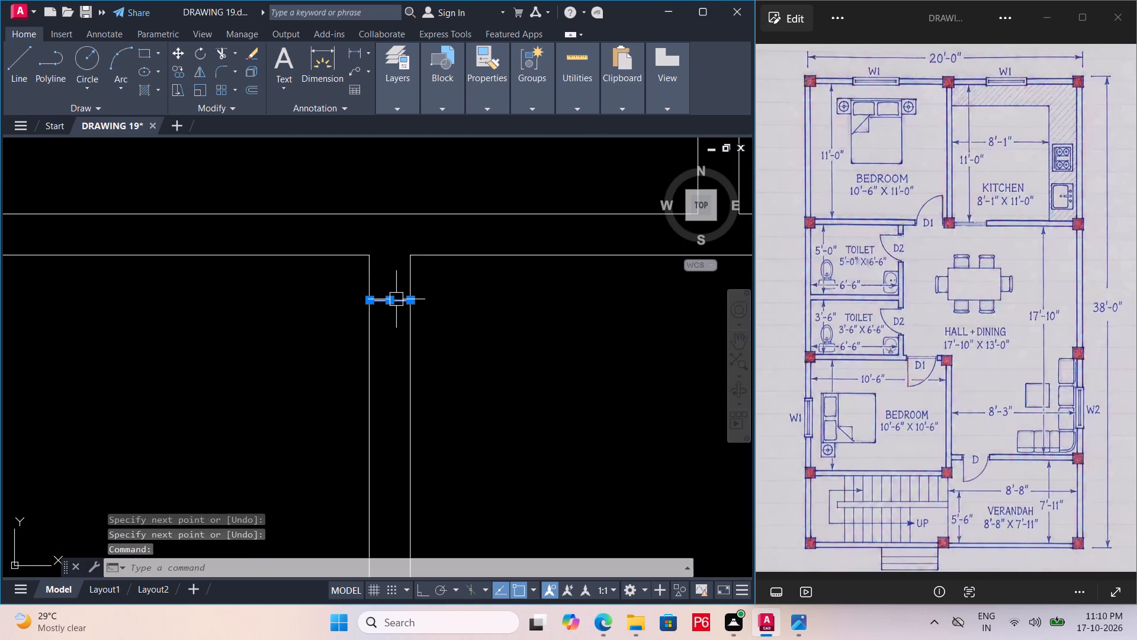
key(o)
key(Return)
text(2'6)
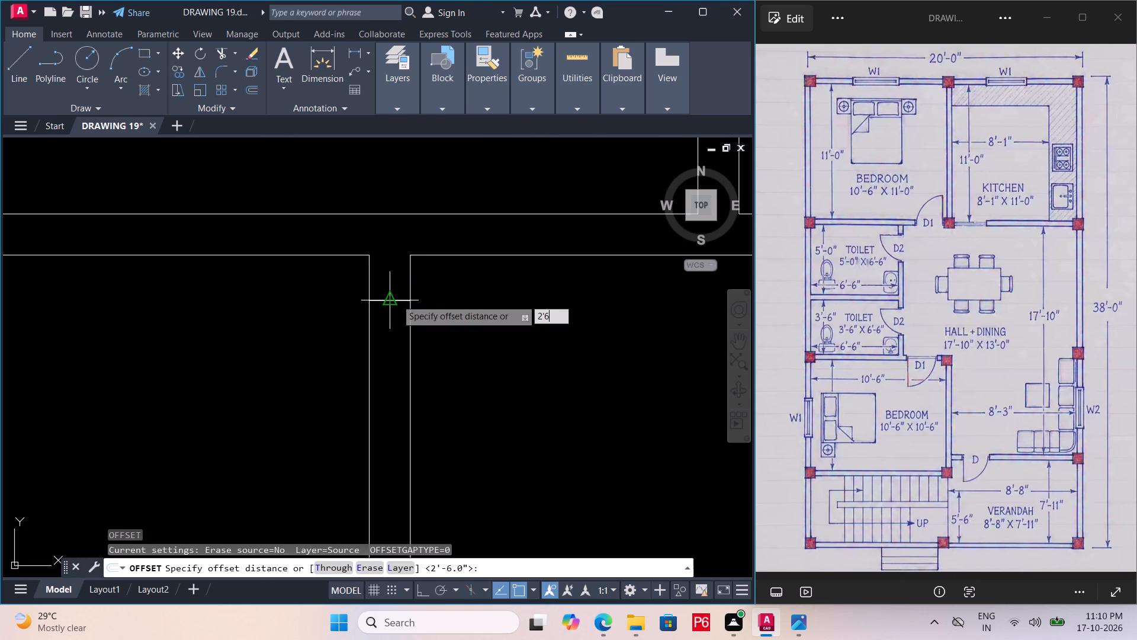
key(shift+quotedbl)
key(Return)
drag(393, 354, 400, 331)
key(space)
Trim both wall lines between the upper toilet's D2 jambs to open the doorway.
scroll(439, 293, down, 3)
middle_drag(442, 293, 468, 291)
scroll(467, 290, up, 3)
middle_drag(468, 291, 468, 292)
text(TR)
key(space)
key(space)
drag(468, 327, 463, 329)
click(348, 354)
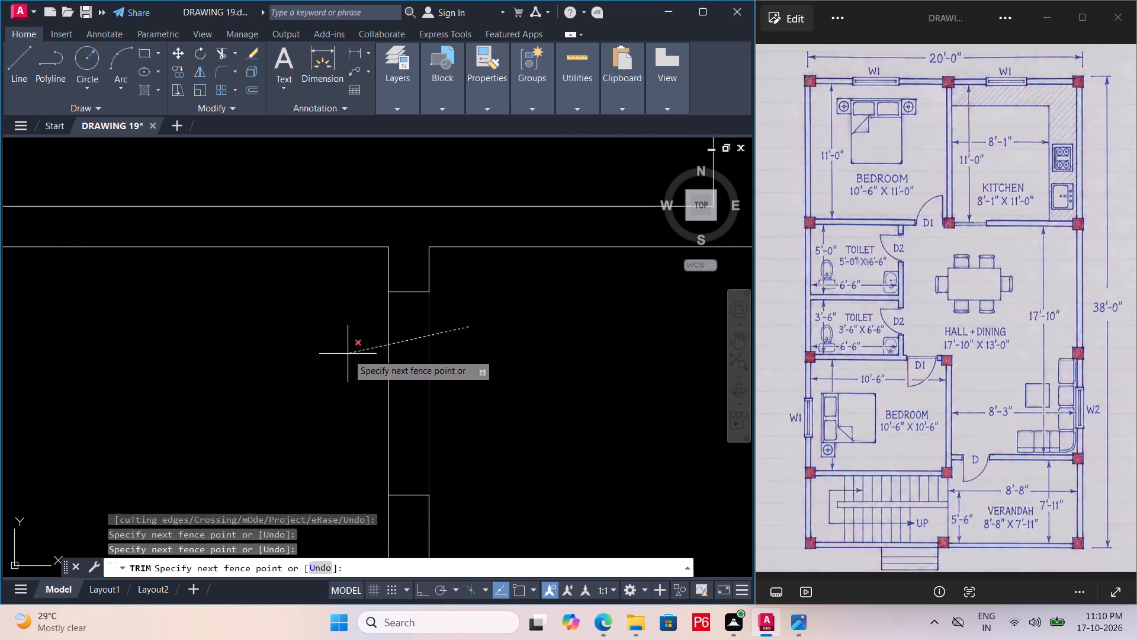
Save the drawing.
key(ctrl+s)
key(ctrl+s)
key(ctrl+s)
key(ctrl+s)
Draw a jamb line for door D1 across the upper bedroom's south wall, just west of the bedroom-kitchen partition.
scroll(397, 351, down, 3)
middle_drag(397, 351, 397, 345)
scroll(483, 312, up, 3)
middle_drag(420, 322, 457, 336)
key(l)
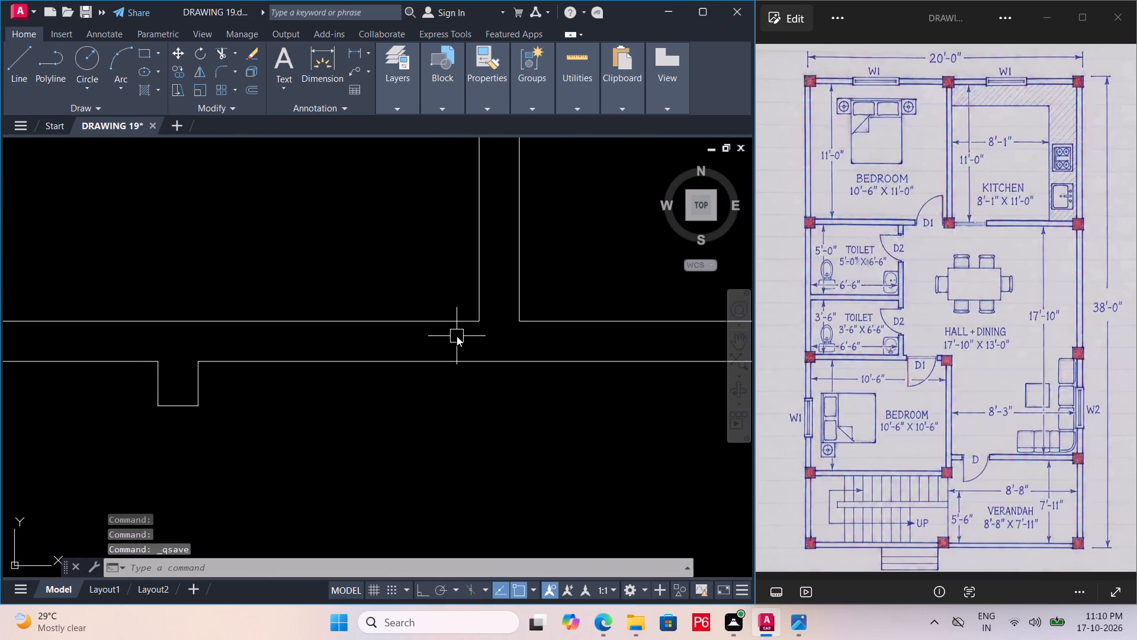
key(space)
scroll(458, 326, up, 2)
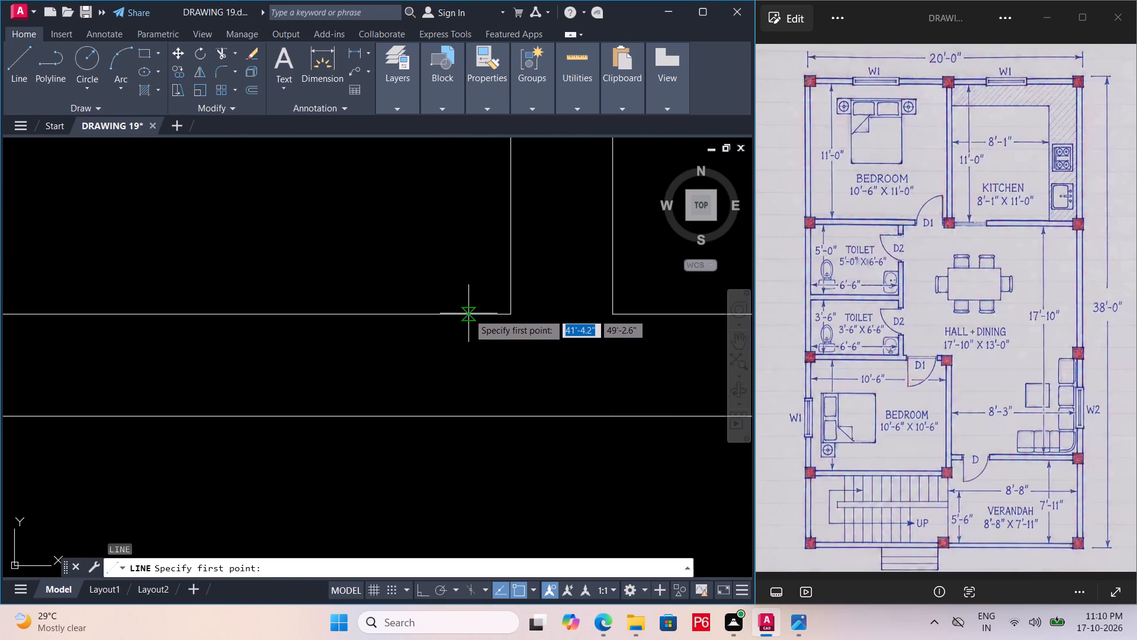
click(468, 313)
click(465, 418)
key(space)
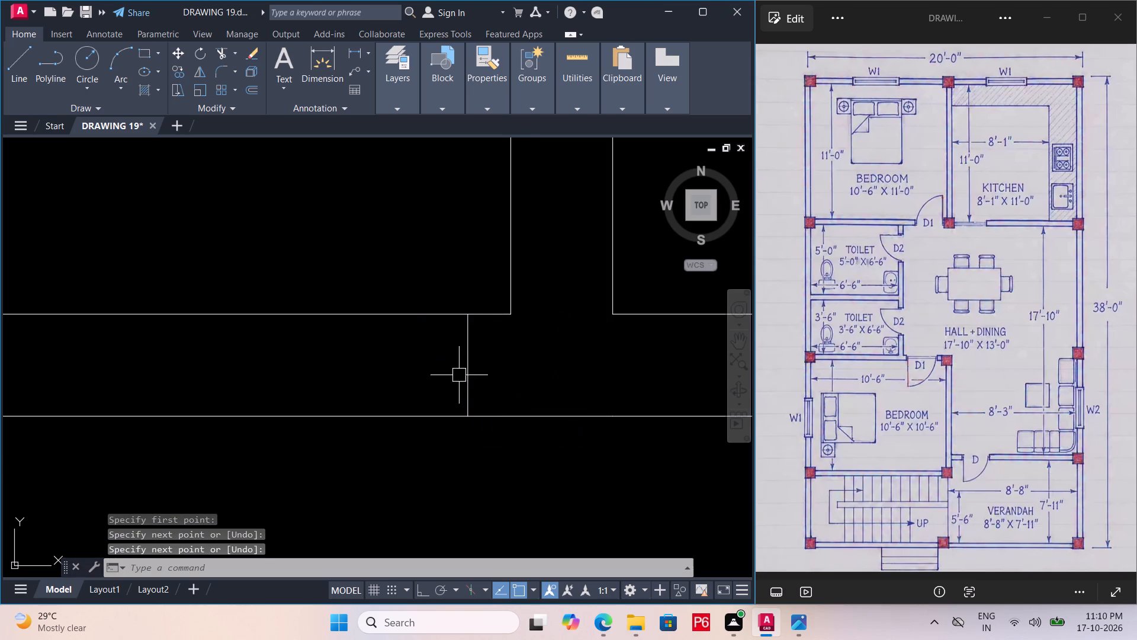
Offset the upper bedroom's D1 jamb line 3' westward along the wall.
click(466, 373)
key(o)
key(Return)
text(3')
key(Return)
drag(350, 355, 362, 351)
scroll(438, 326, down, 1)
middle_drag(450, 327, 494, 328)
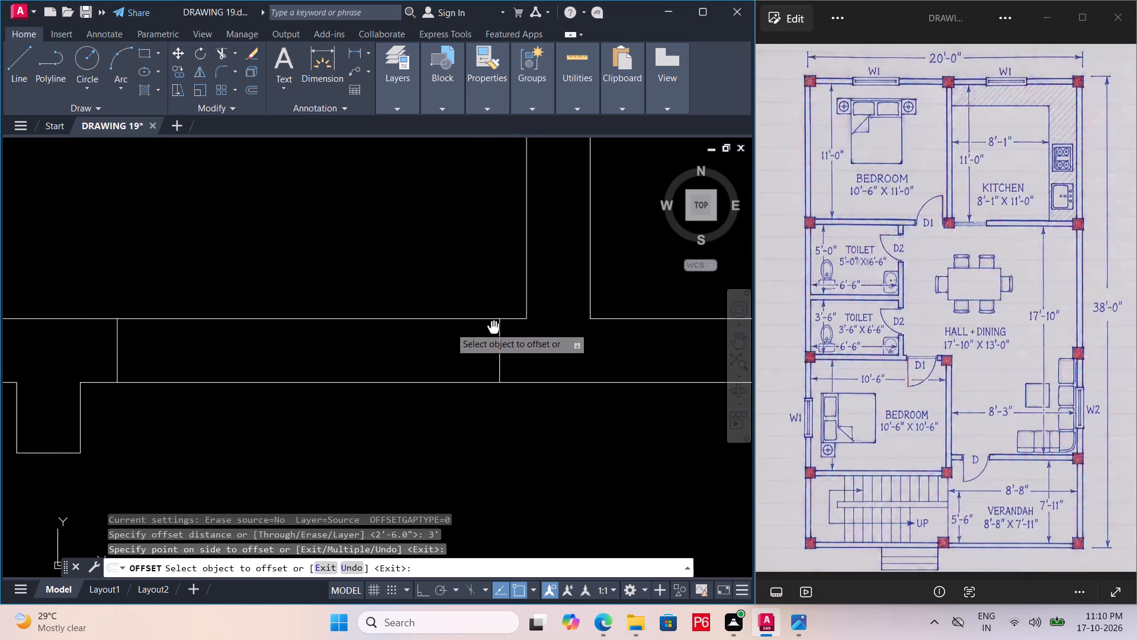
middle_drag(494, 328, 532, 335)
key(space)
Trim both wall lines between the upper bedroom's D1 jambs to open the doorway.
text(TR)
key(space)
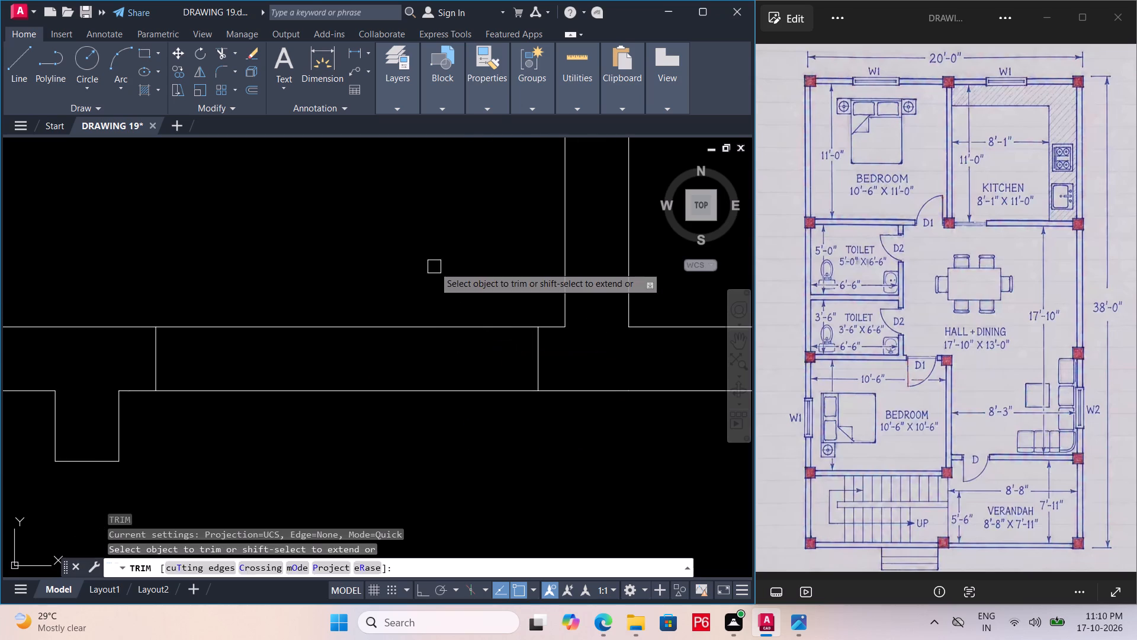
key(space)
click(434, 267)
drag(415, 396, 417, 405)
Save the drawing.
key(ctrl+s)
key(ctrl+s)
key(ctrl+s)
Draw a vertical jamb line across the kitchen's south wall, just east of the bedroom-kitchen partition, with ortho mode on.
ctrl+scroll(313, 329, down, 2)
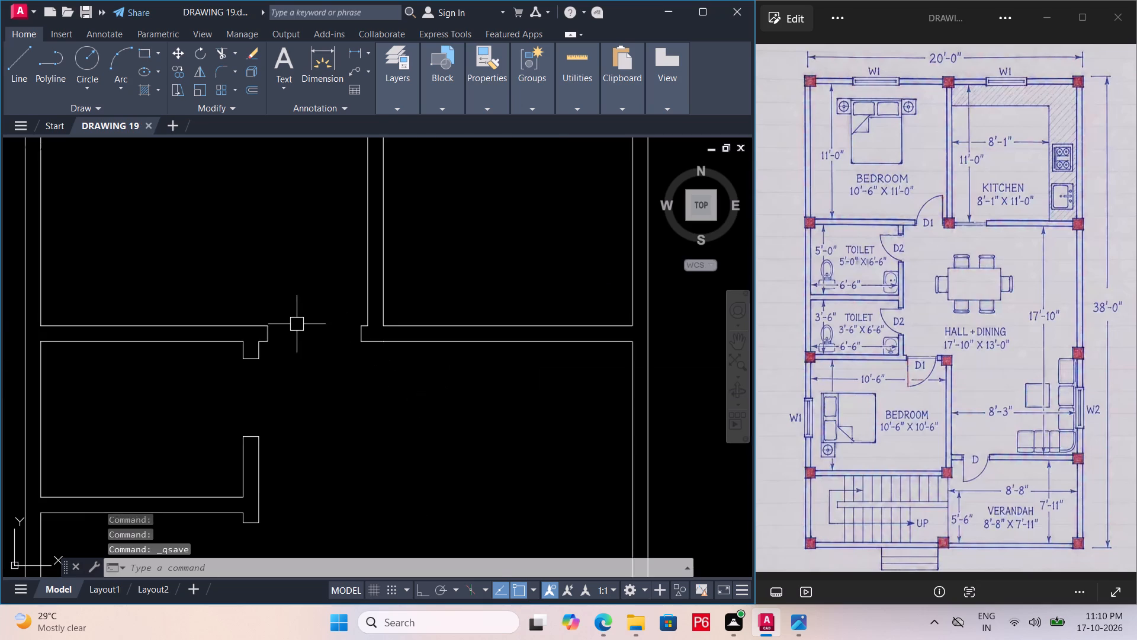
ctrl+scroll(296, 324, down, 2)
middle_drag(286, 323, 299, 328)
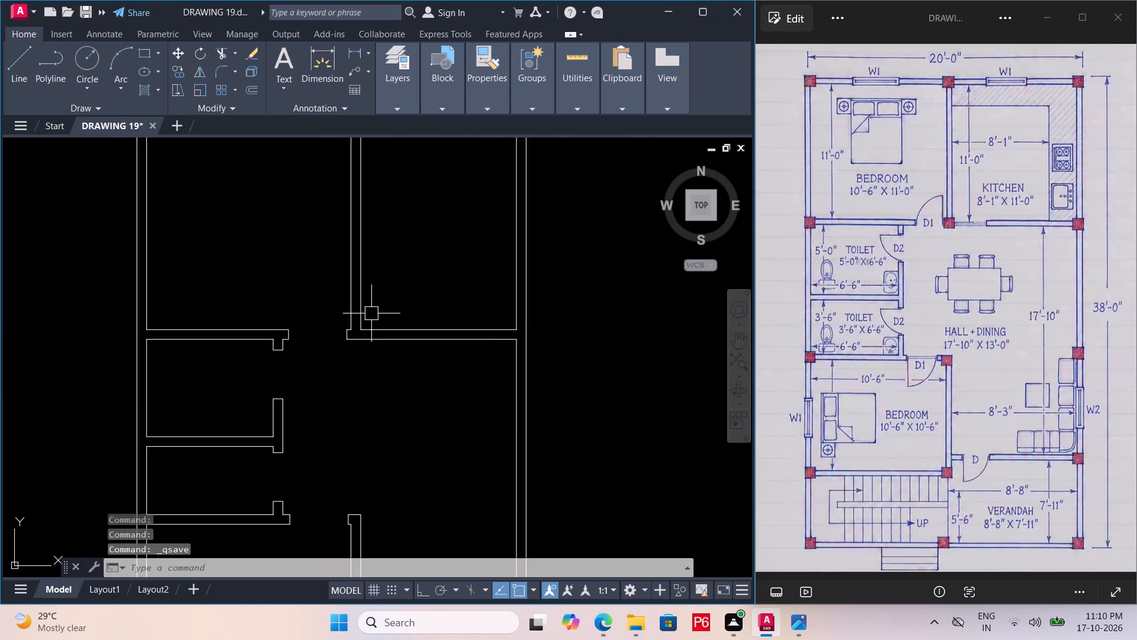
scroll(372, 312, up, 4)
key(l)
key(space)
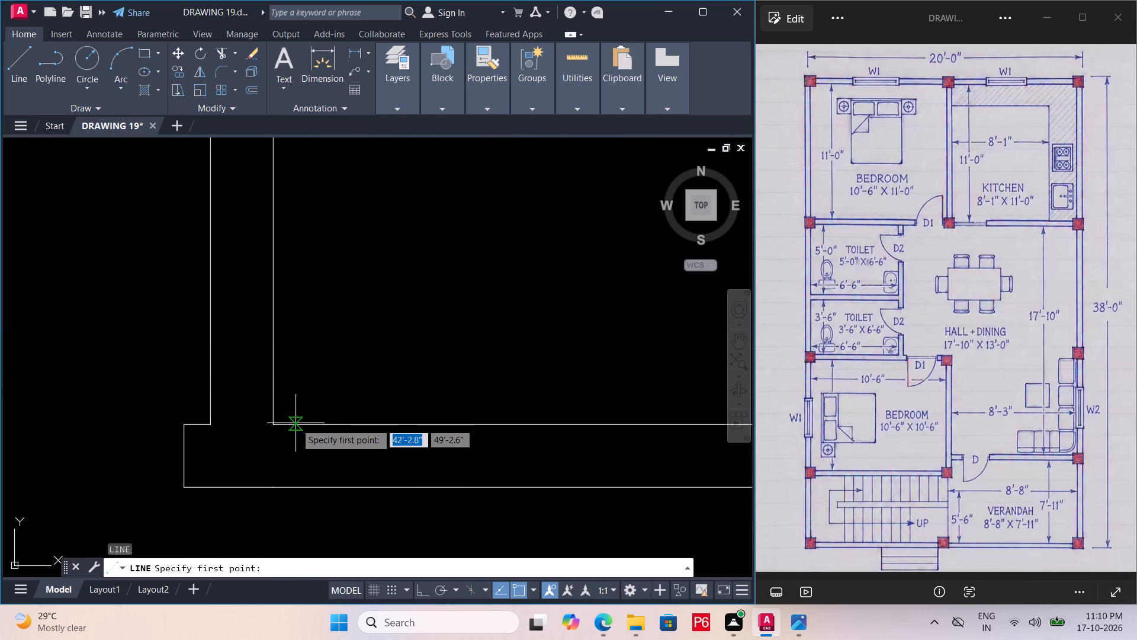
click(296, 423)
click(292, 484)
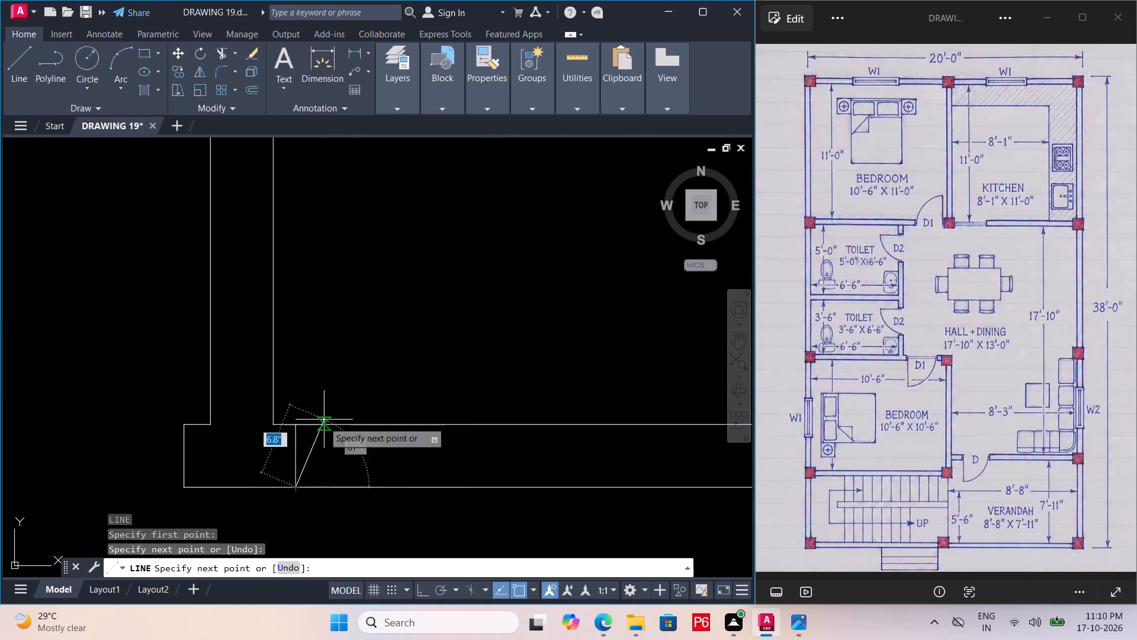
key(ctrl+z)
key(F8)
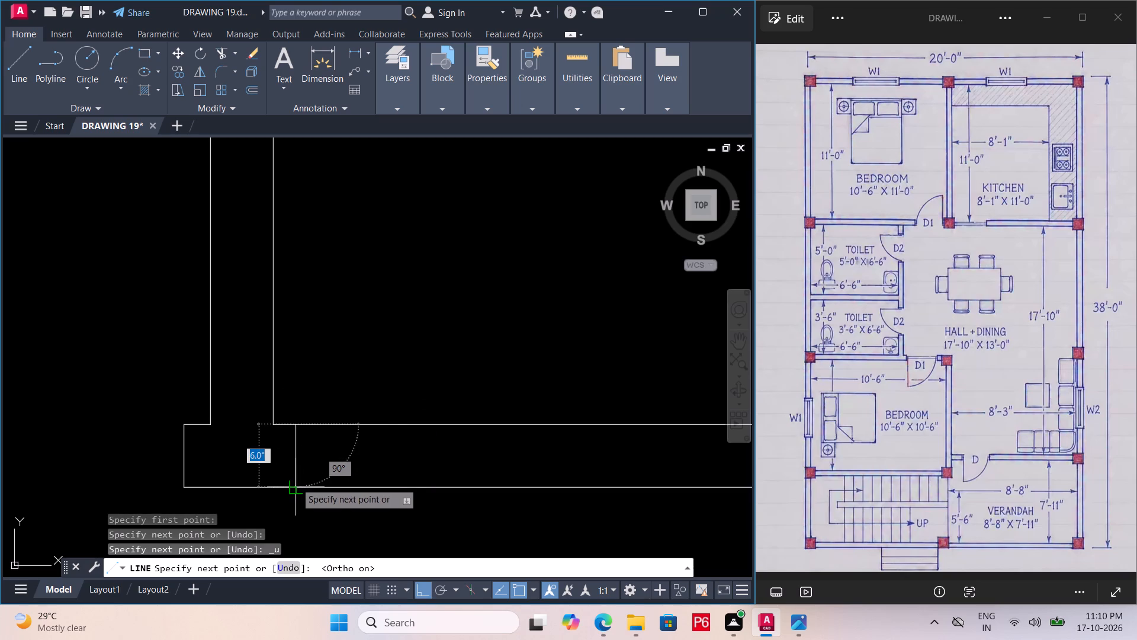
click(297, 481)
key(space)
Offset the kitchen jamb line 3' eastward along the wall.
click(296, 452)
key(o)
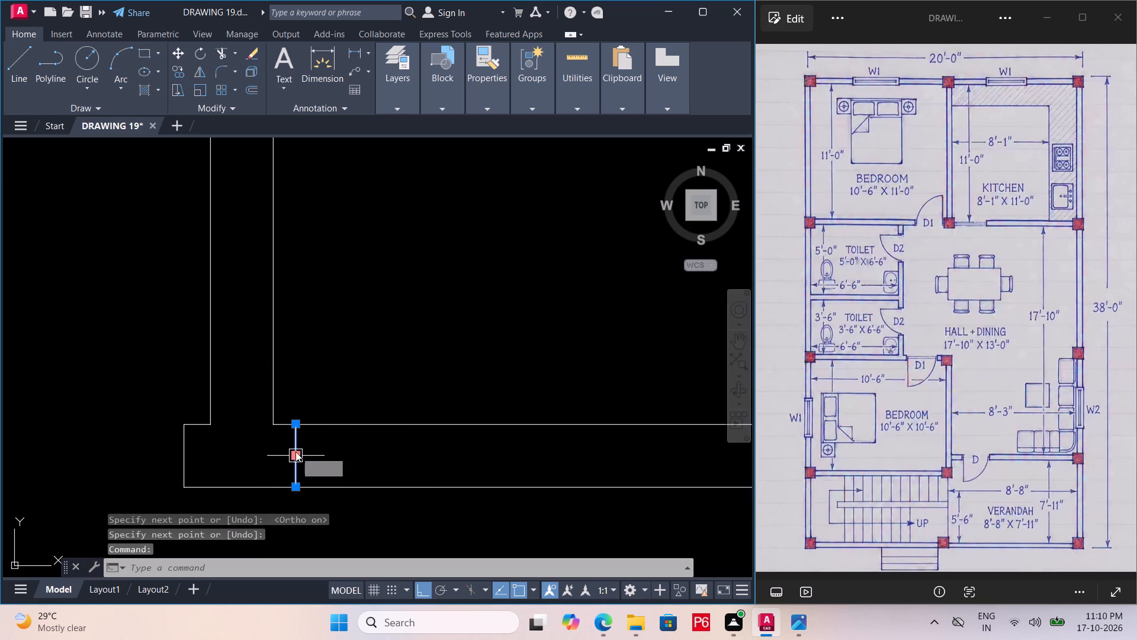
key(Return)
key(2)
key(BackSpace)
text(3')
key(Return)
click(404, 447)
key(space)
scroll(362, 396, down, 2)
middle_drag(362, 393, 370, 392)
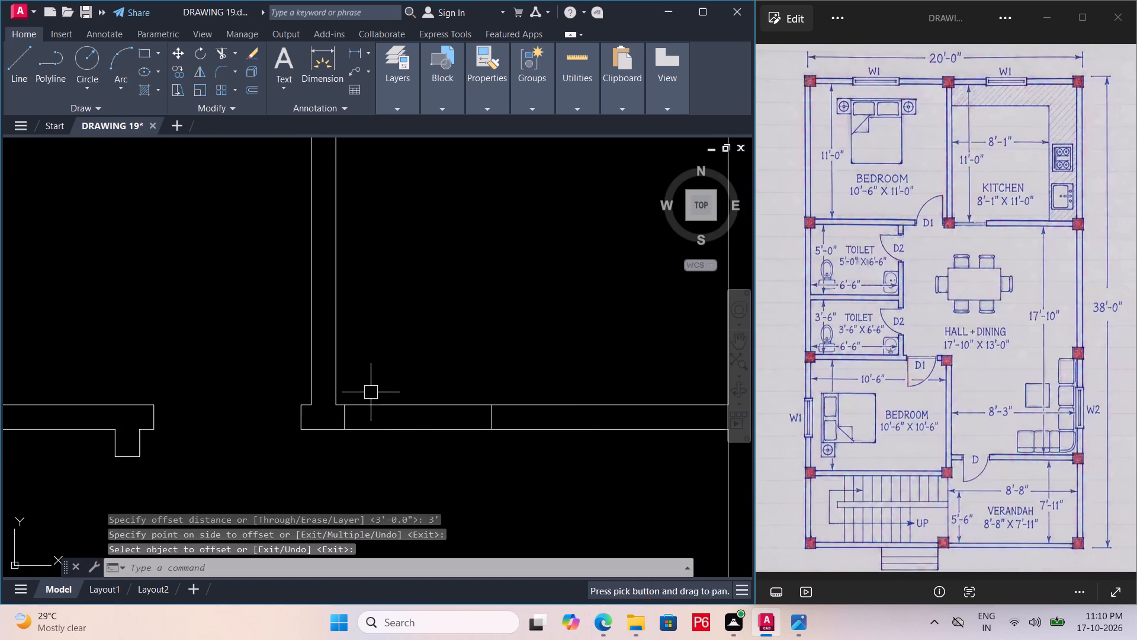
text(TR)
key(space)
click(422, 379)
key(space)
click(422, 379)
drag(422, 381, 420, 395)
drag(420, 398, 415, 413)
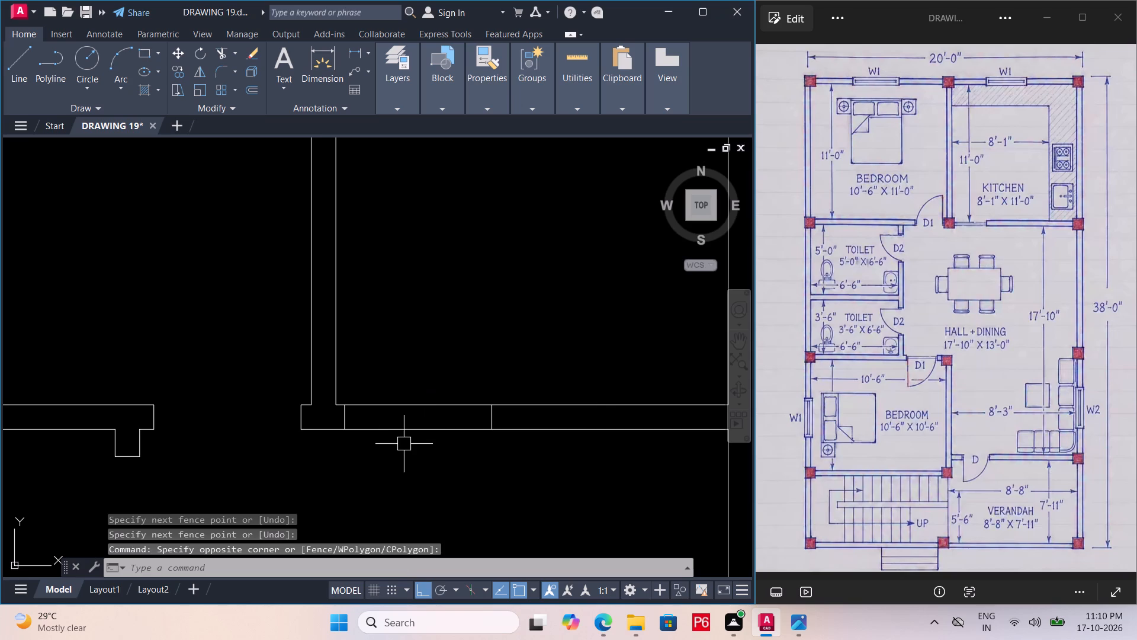
Trim both wall lines between the two kitchen jambs to create the kitchen opening.
text(TR)
key(space)
key(space)
click(431, 375)
click(405, 452)
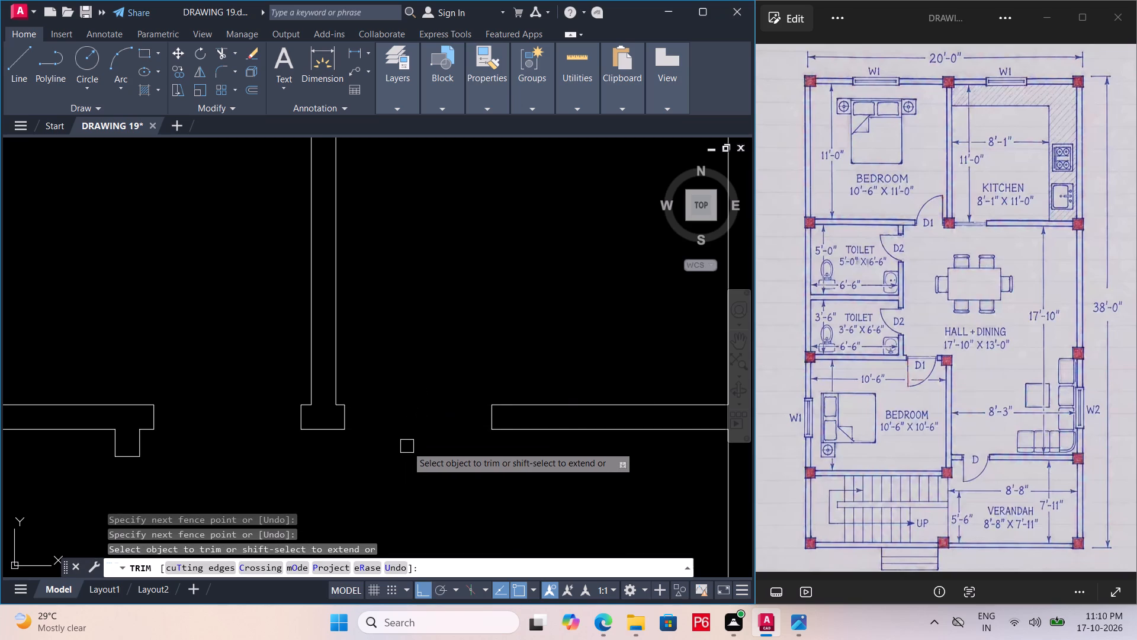
Save the drawing.
key(ctrl+s)
key(ctrl+s)
key(ctrl+s)
key(ctrl+s)
key(ctrl+s)
ctrl+scroll(415, 438, down, 1)
key(ctrl+s)
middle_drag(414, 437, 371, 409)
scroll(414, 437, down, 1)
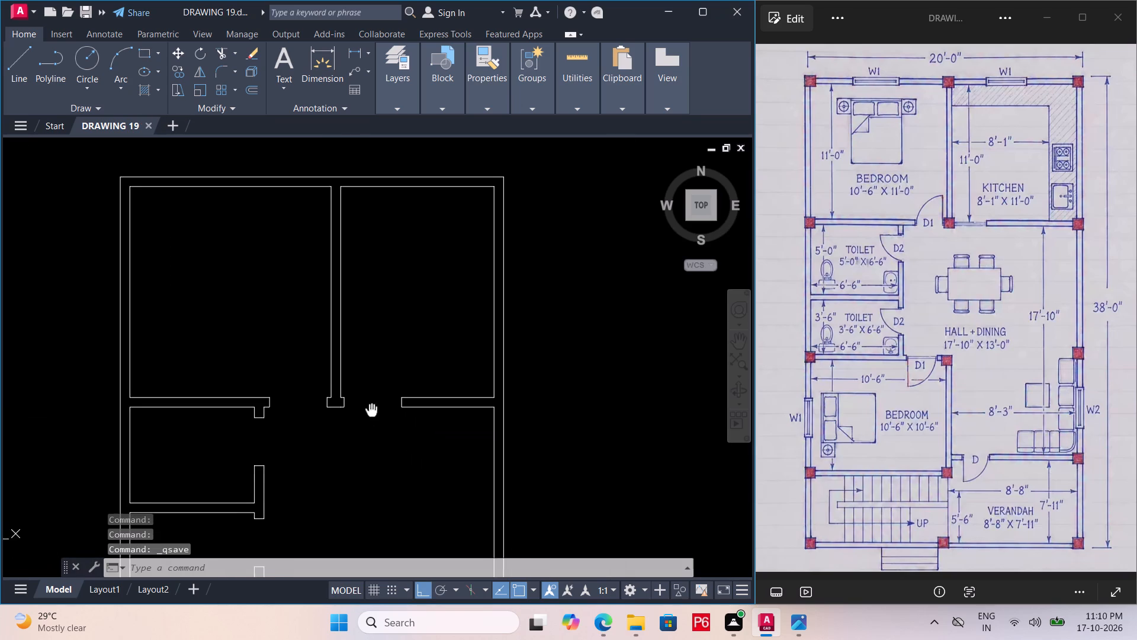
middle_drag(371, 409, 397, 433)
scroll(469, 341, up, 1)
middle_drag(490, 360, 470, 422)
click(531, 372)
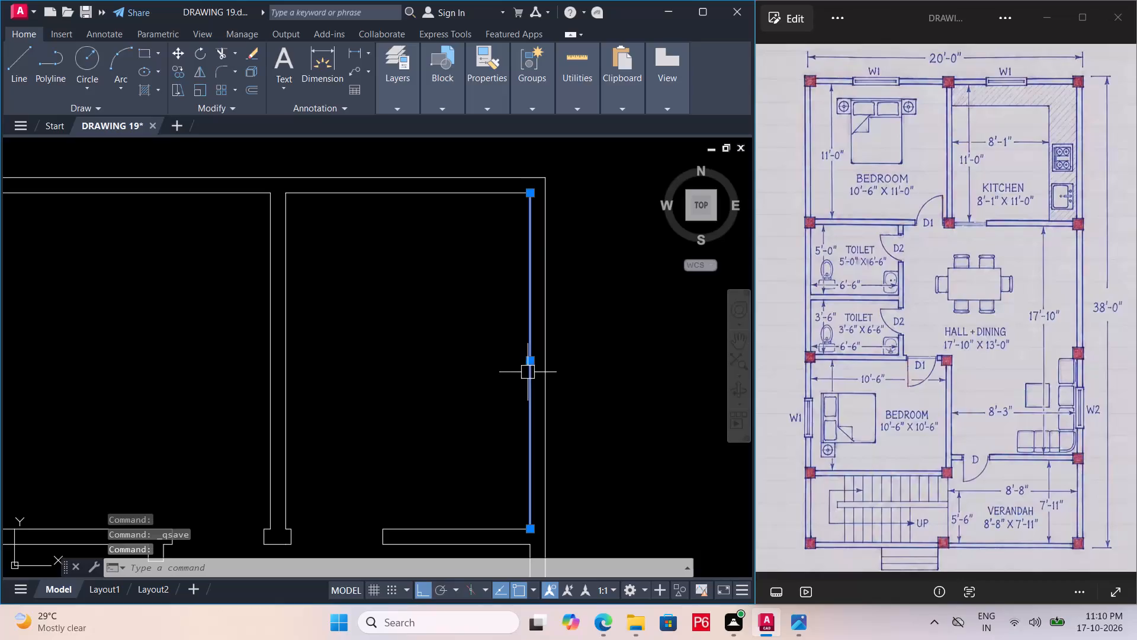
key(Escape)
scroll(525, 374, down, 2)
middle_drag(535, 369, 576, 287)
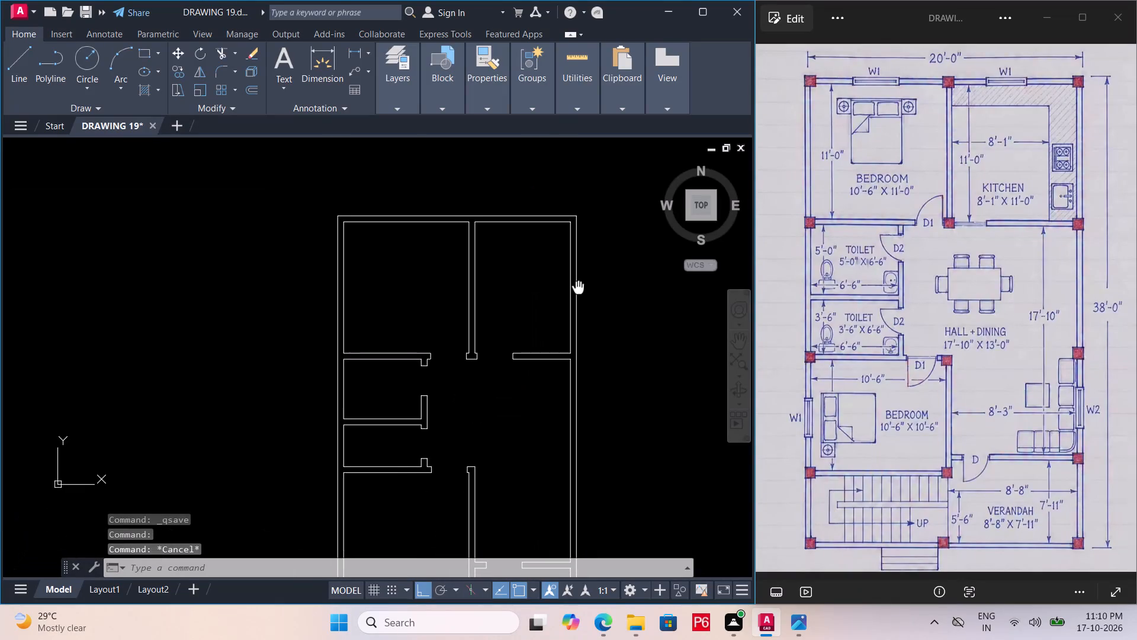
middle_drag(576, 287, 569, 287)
Place a multiline text box inside the upper bedroom for its room label.
scroll(358, 261, up, 1)
middle_drag(358, 261, 341, 322)
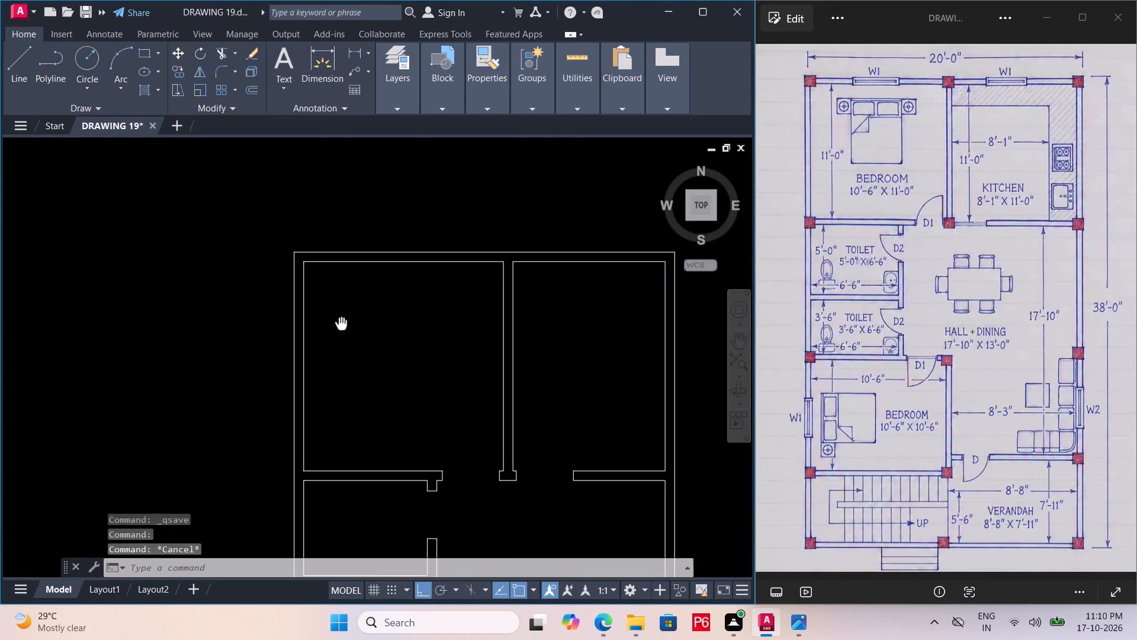
middle_drag(341, 322, 341, 321)
middle_drag(403, 328, 364, 222)
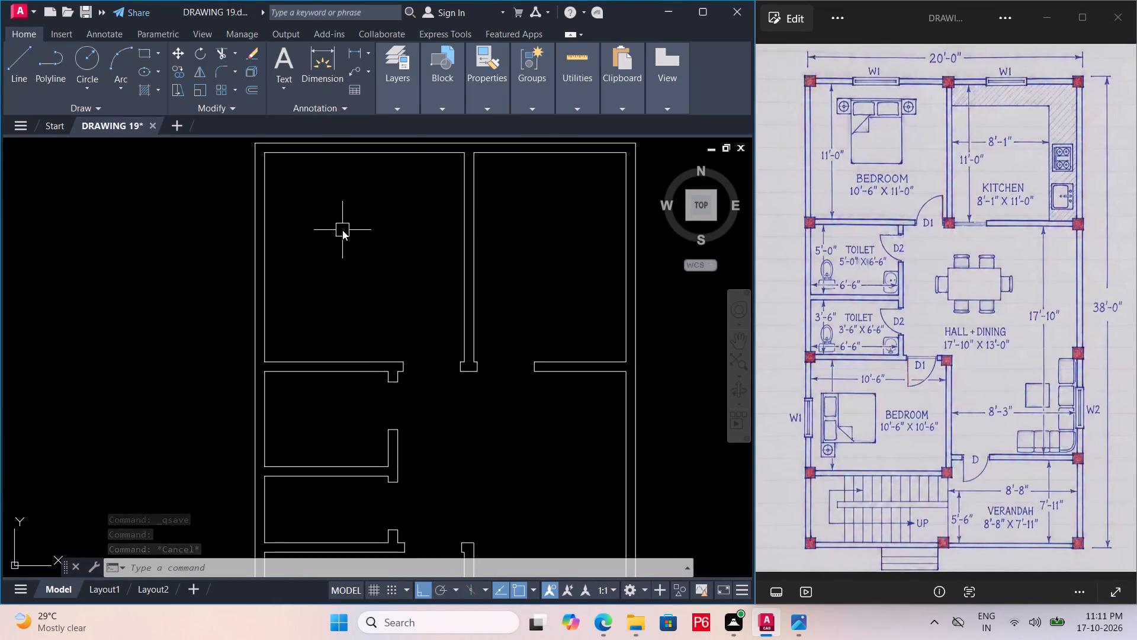
key(t)
key(space)
click(307, 222)
click(390, 267)
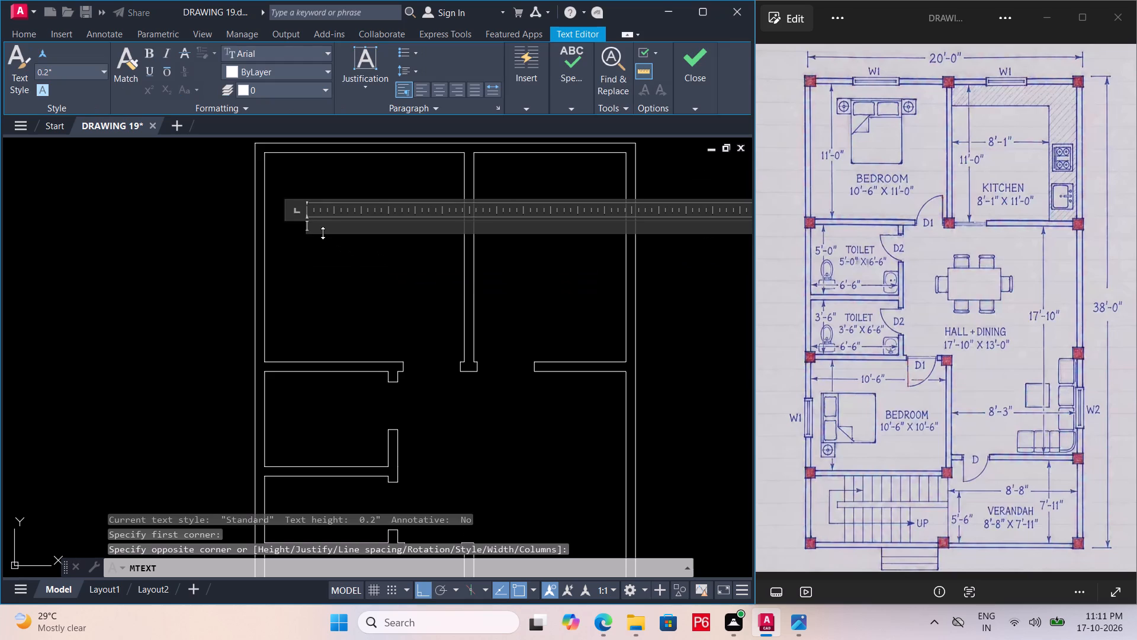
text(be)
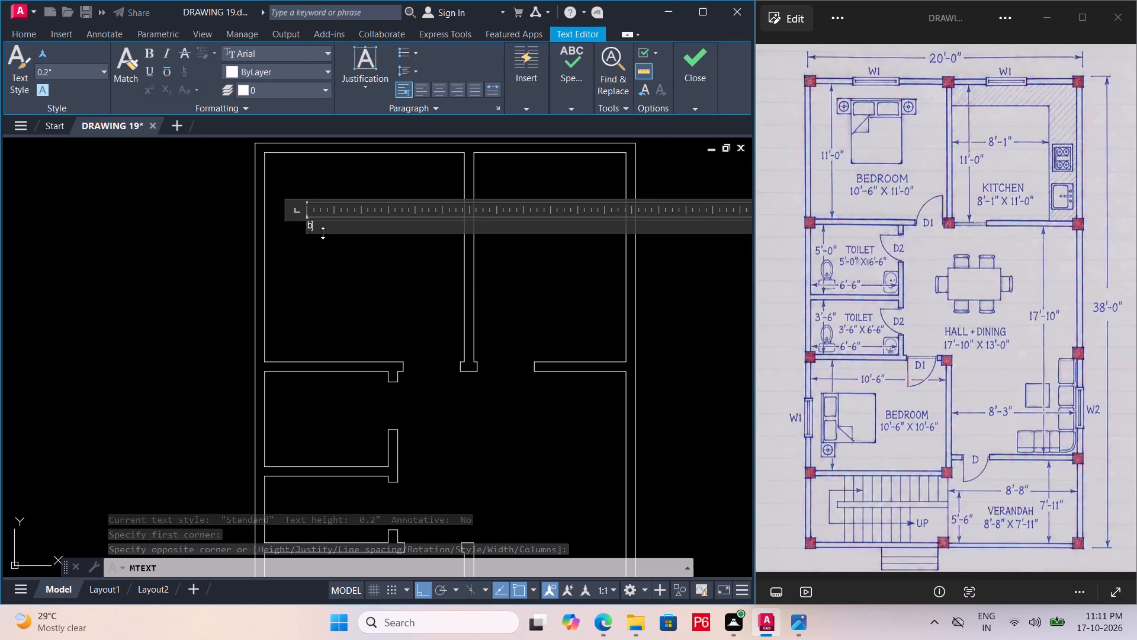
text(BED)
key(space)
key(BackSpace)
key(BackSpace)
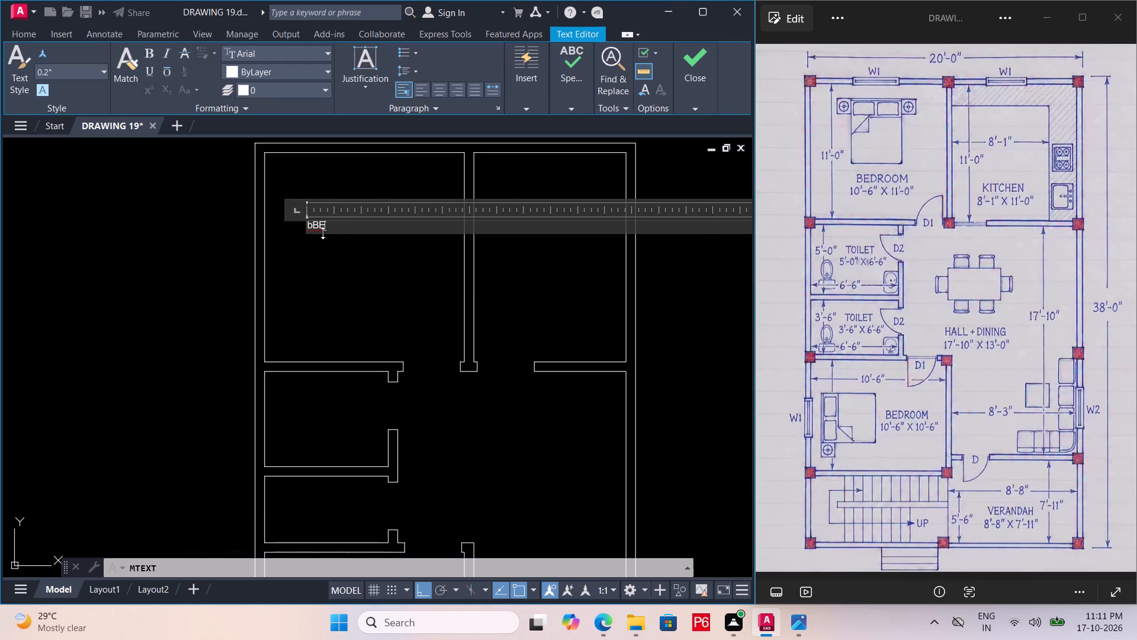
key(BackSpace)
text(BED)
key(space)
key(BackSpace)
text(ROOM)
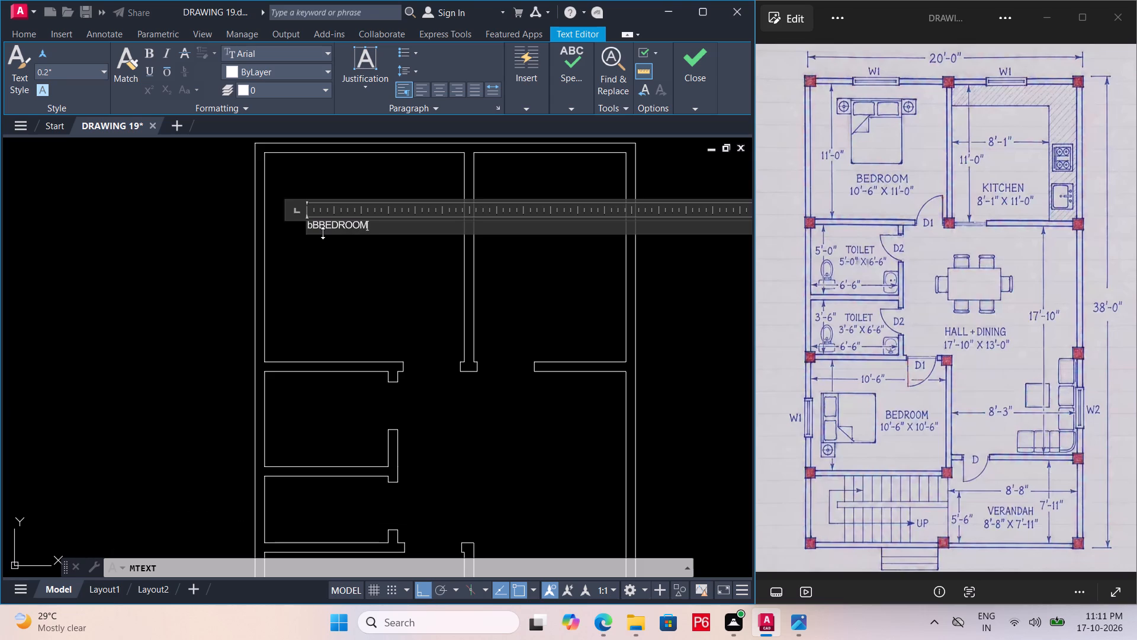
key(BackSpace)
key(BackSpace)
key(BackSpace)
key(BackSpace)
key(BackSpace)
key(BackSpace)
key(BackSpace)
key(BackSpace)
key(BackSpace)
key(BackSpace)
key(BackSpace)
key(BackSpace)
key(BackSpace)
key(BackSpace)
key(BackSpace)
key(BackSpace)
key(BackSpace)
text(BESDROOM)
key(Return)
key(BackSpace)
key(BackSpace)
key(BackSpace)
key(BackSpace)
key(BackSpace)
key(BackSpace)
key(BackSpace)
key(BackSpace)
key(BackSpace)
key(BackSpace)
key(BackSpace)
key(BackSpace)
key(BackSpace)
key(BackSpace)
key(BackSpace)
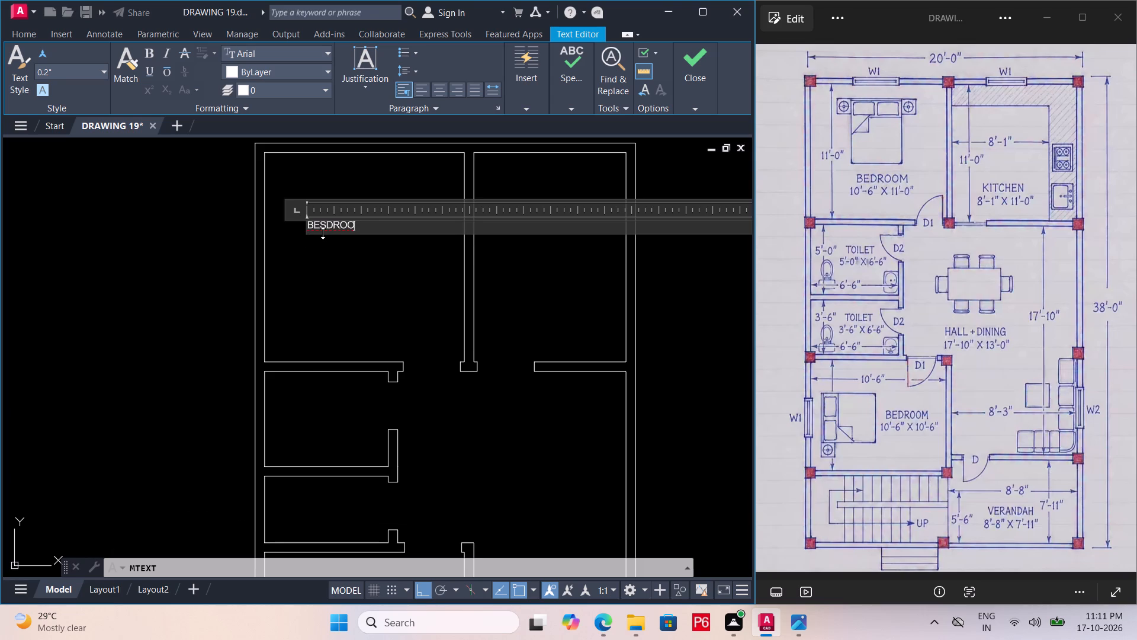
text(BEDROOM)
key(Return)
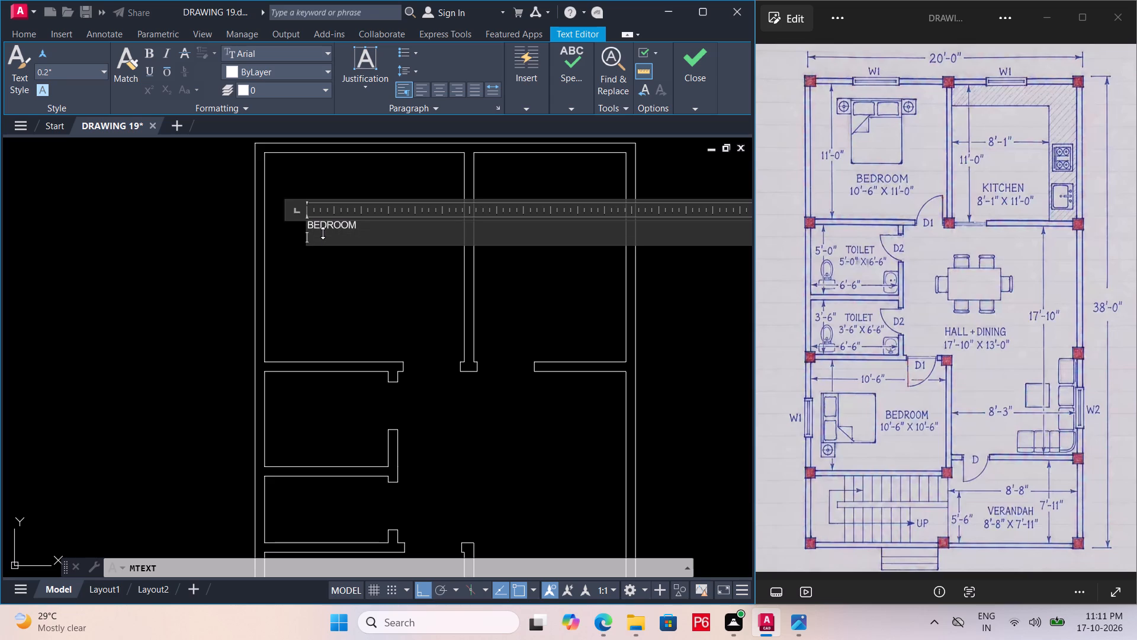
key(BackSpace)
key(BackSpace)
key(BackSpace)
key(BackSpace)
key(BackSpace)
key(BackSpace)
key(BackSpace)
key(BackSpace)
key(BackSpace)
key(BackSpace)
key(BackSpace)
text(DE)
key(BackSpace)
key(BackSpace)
Enter the upper bedroom's label as BEDROOM with 10'6"X11' on the second line, and finish the text.
text(BEDROM)
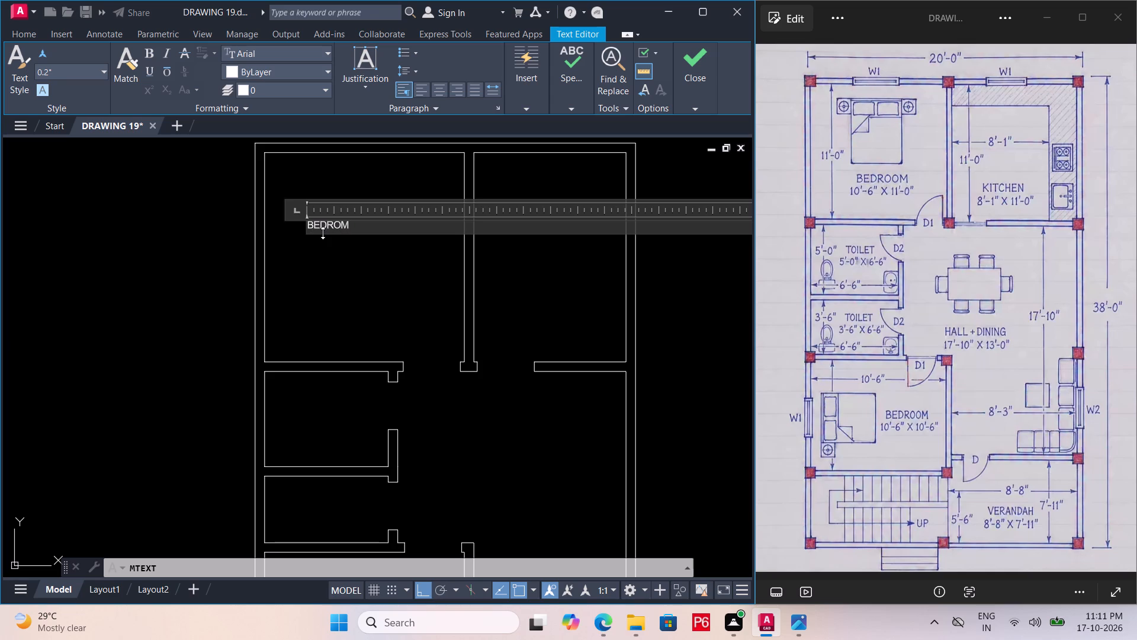
key(BackSpace)
text(OM)
key(Return)
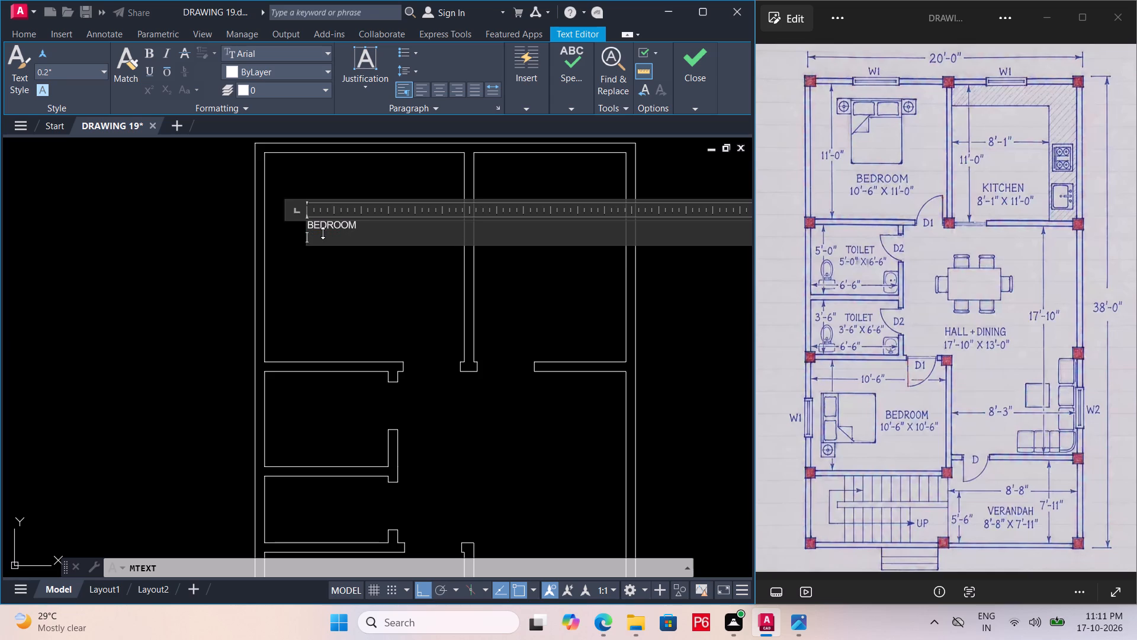
text(10'6")
key(x)
text(11')
click(388, 284)
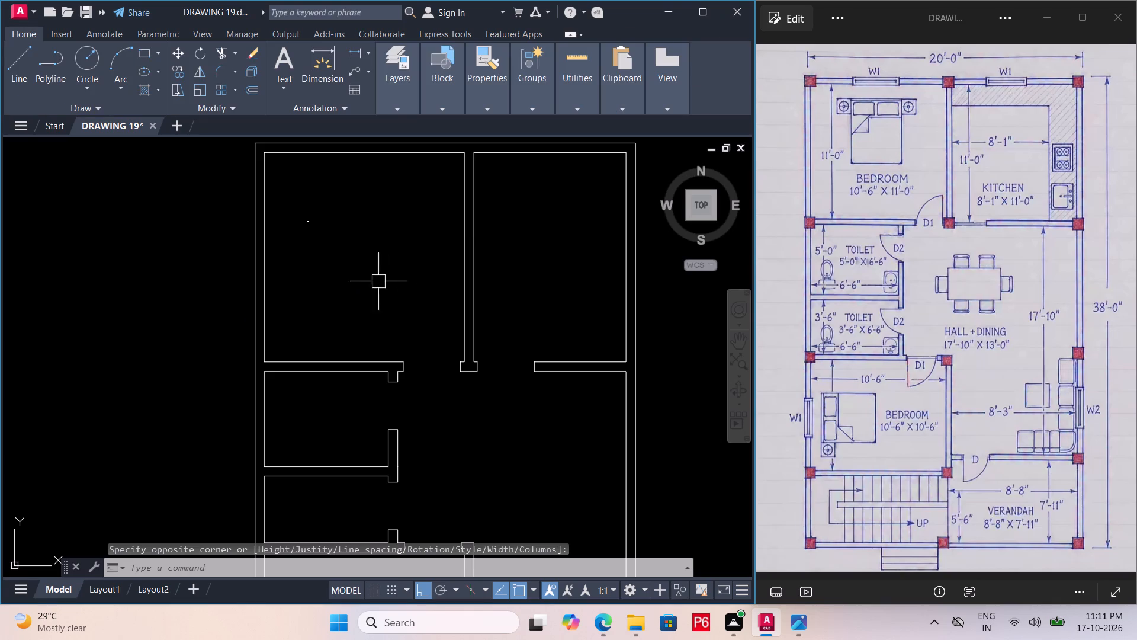
Set the upper bedroom label's text height to 6" and its color to Red.
click(308, 222)
right_click(316, 221)
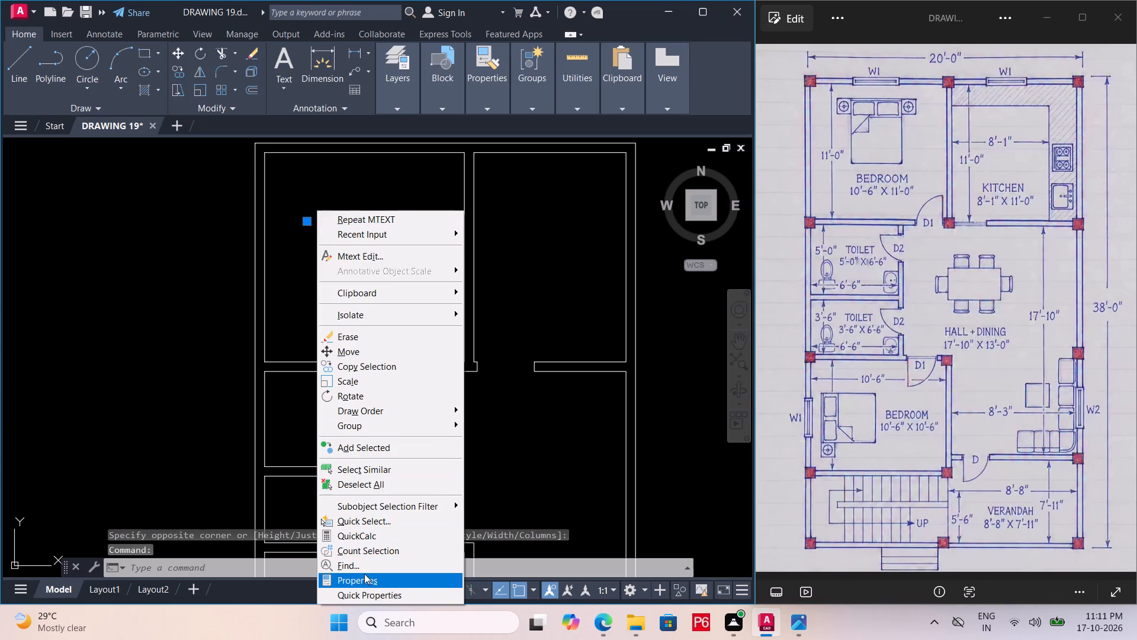
click(367, 579)
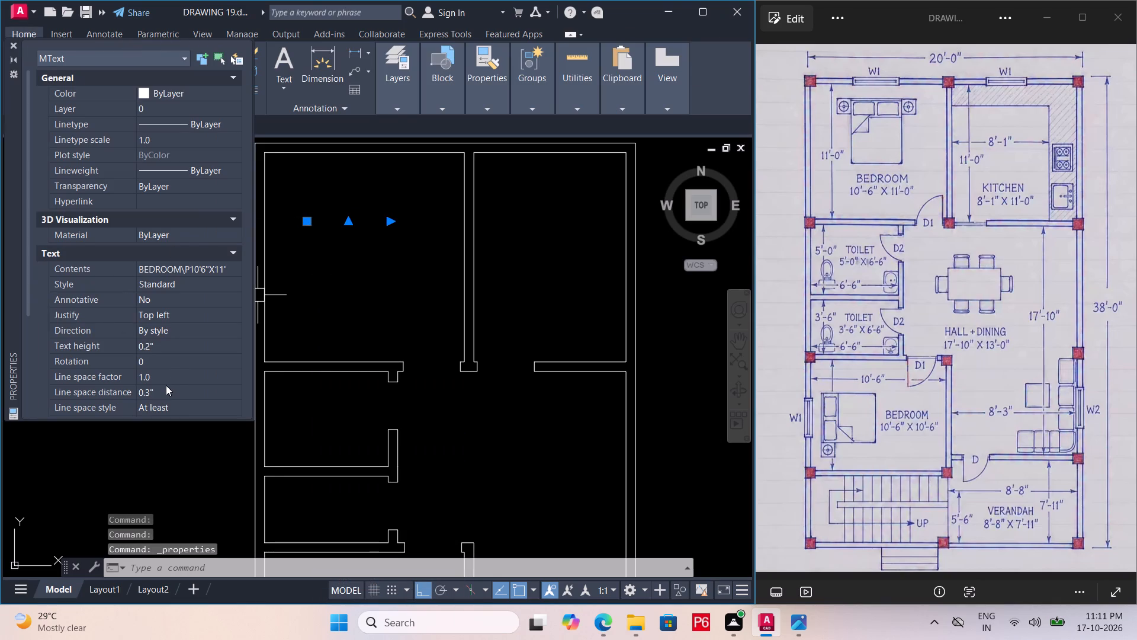
click(156, 350)
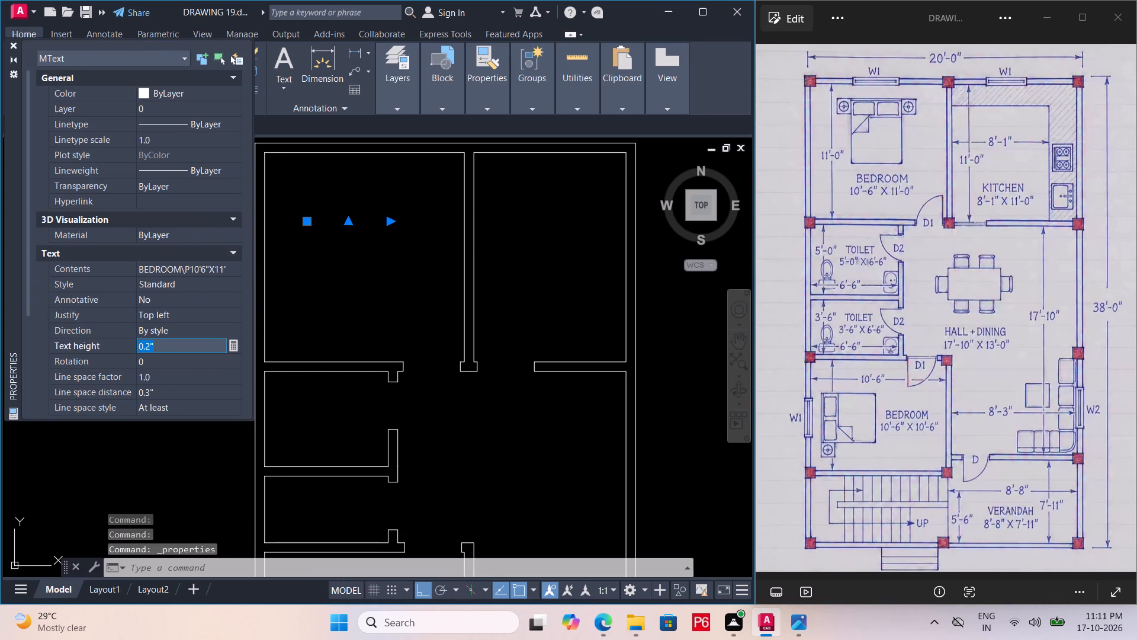
text(6")
key(Return)
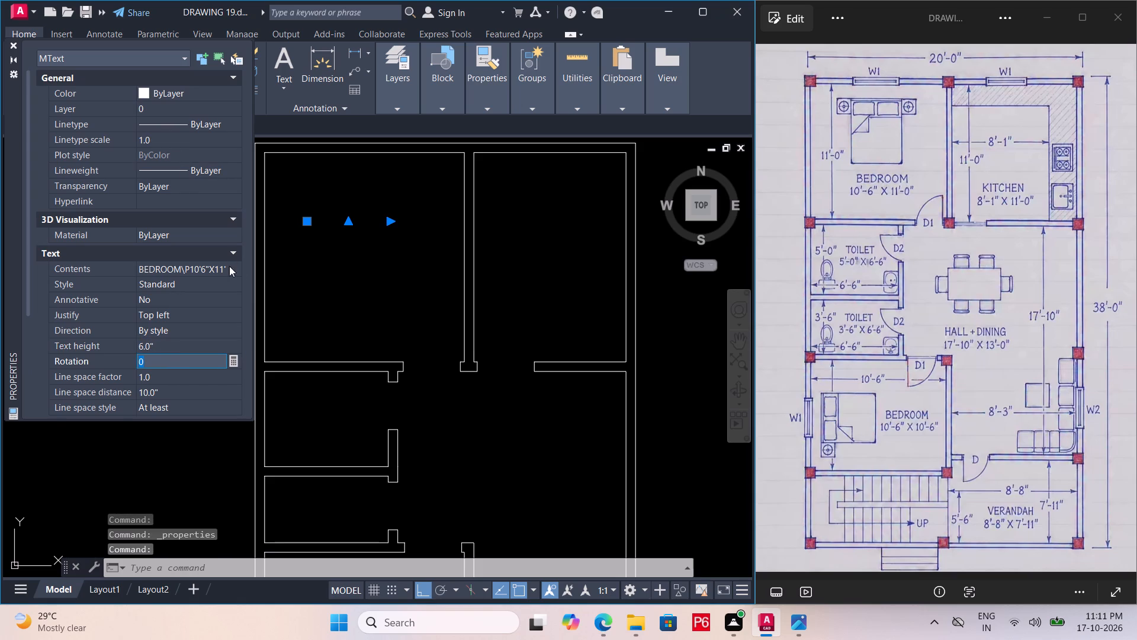
click(145, 94)
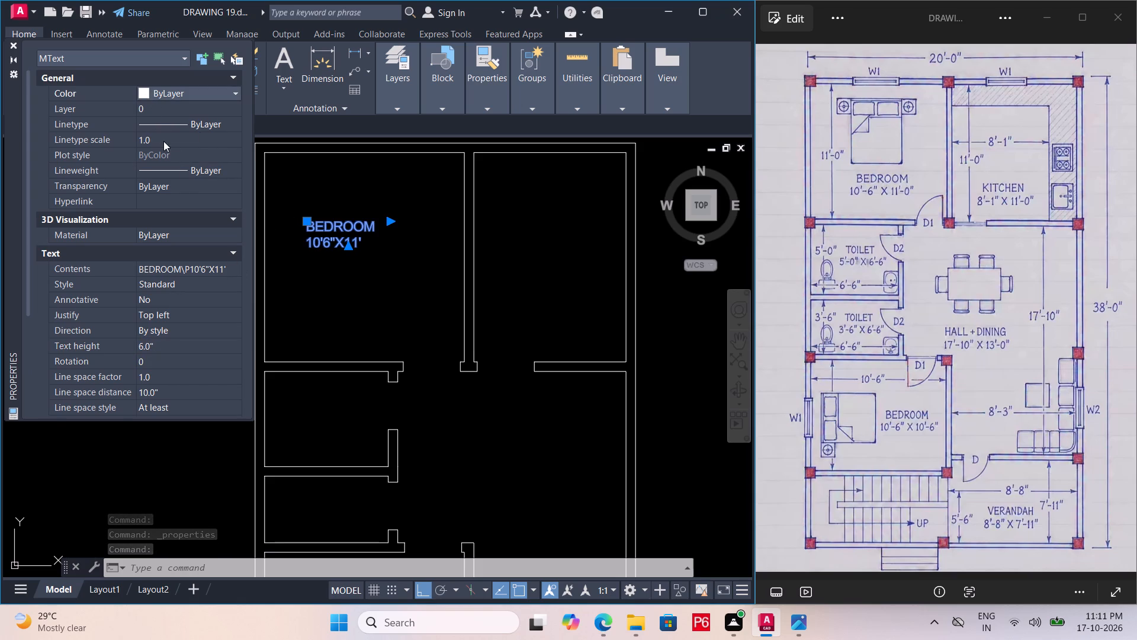
click(144, 95)
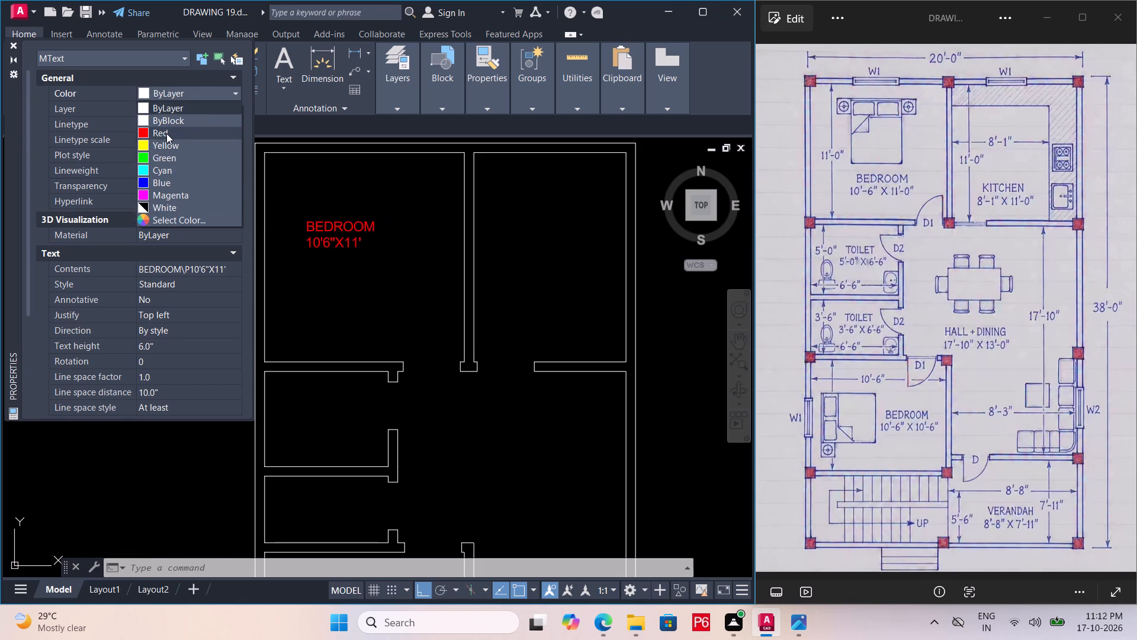
click(166, 133)
click(16, 43)
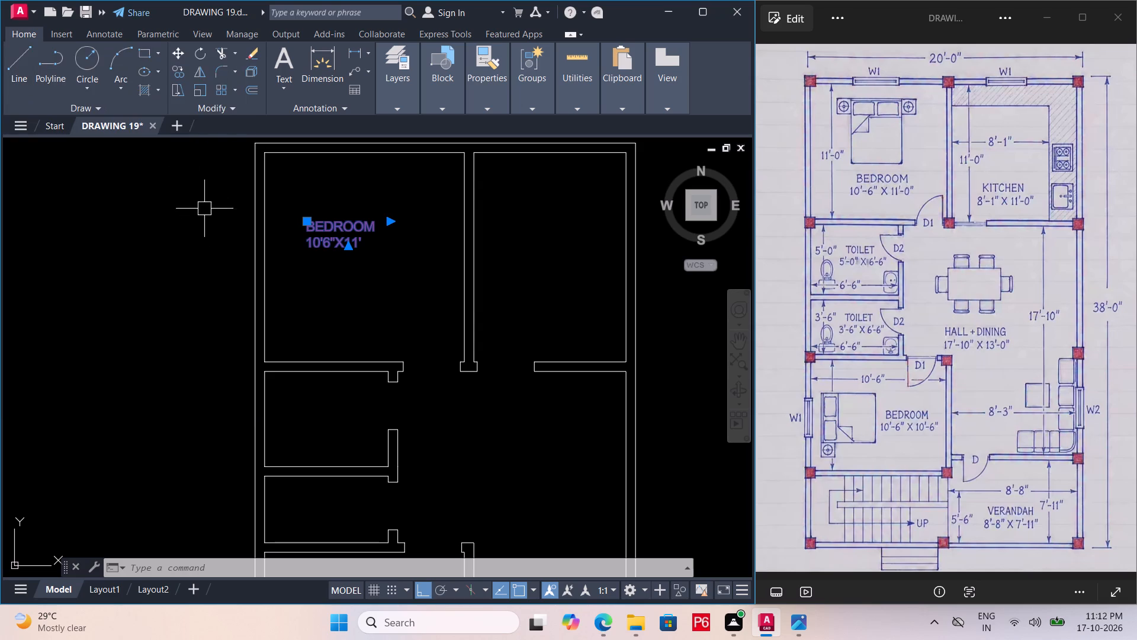
Save the drawing.
key(ctrl+s)
key(ctrl+s)
key(ctrl+s)
key(ctrl+s)
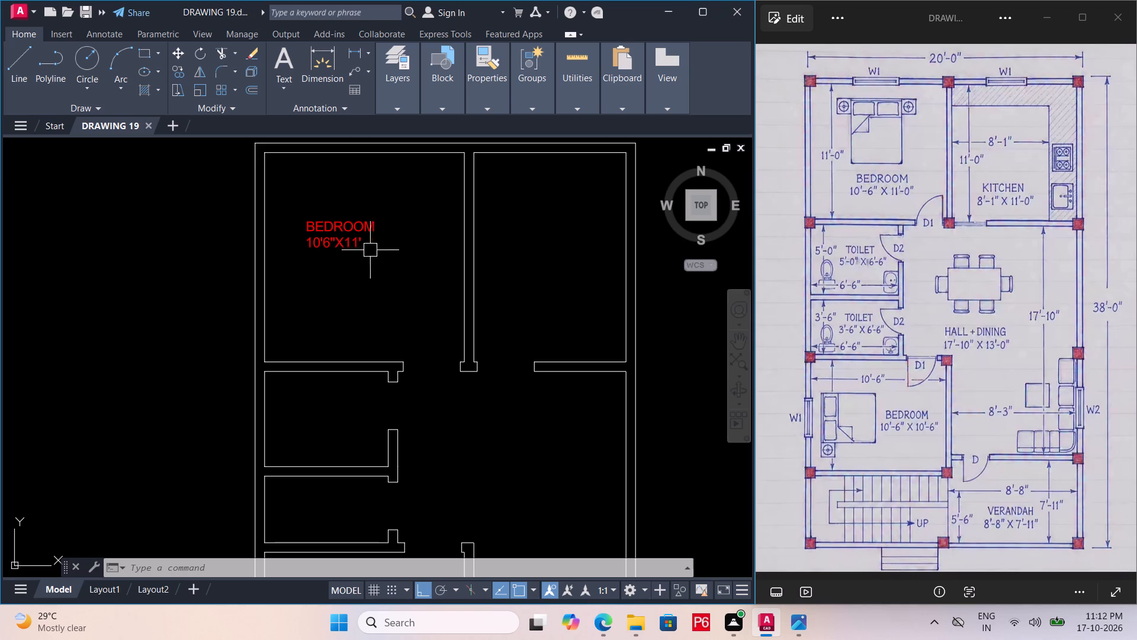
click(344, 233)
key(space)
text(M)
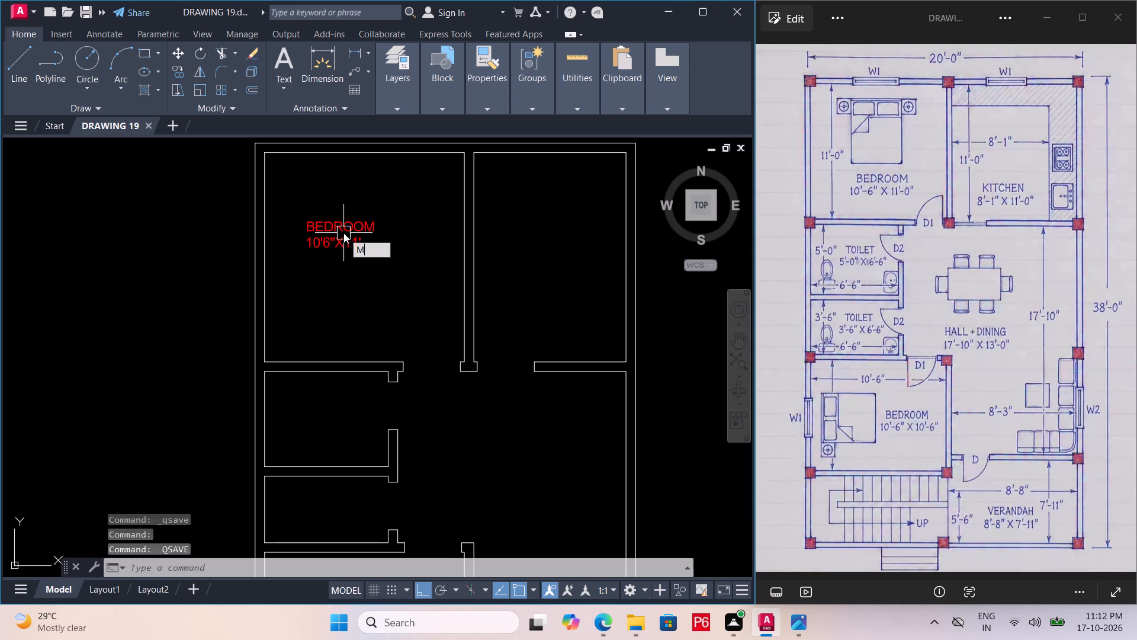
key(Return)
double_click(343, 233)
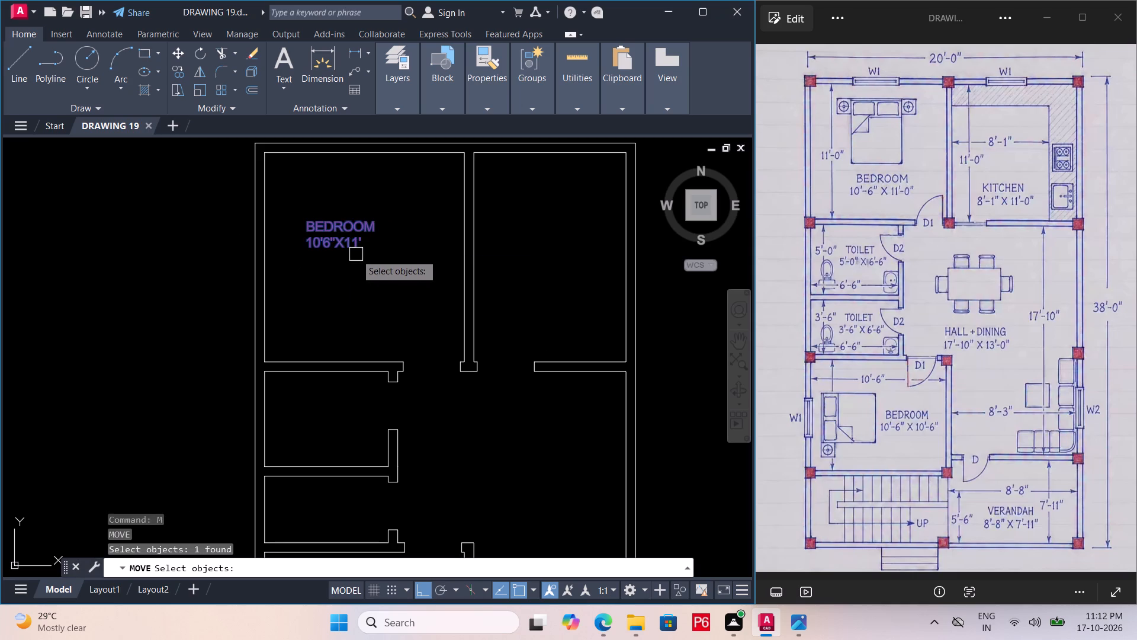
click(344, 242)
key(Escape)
Move the BEDROOM label freely, with Ortho off, toward the middle of the upper bedroom.
click(353, 241)
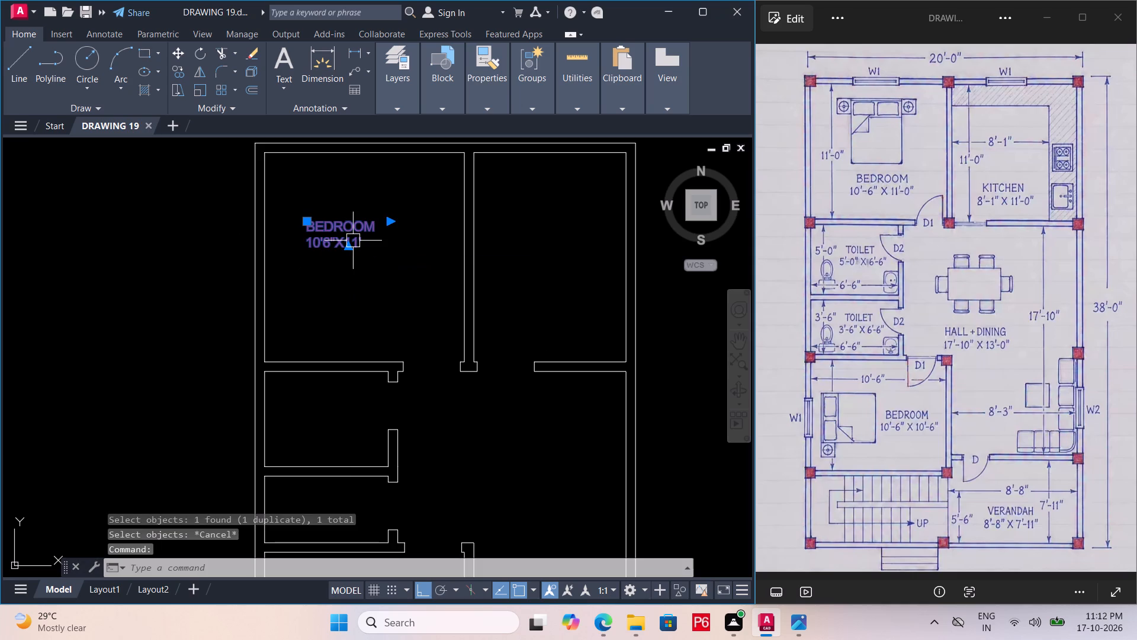
text(M)
key(space)
click(353, 241)
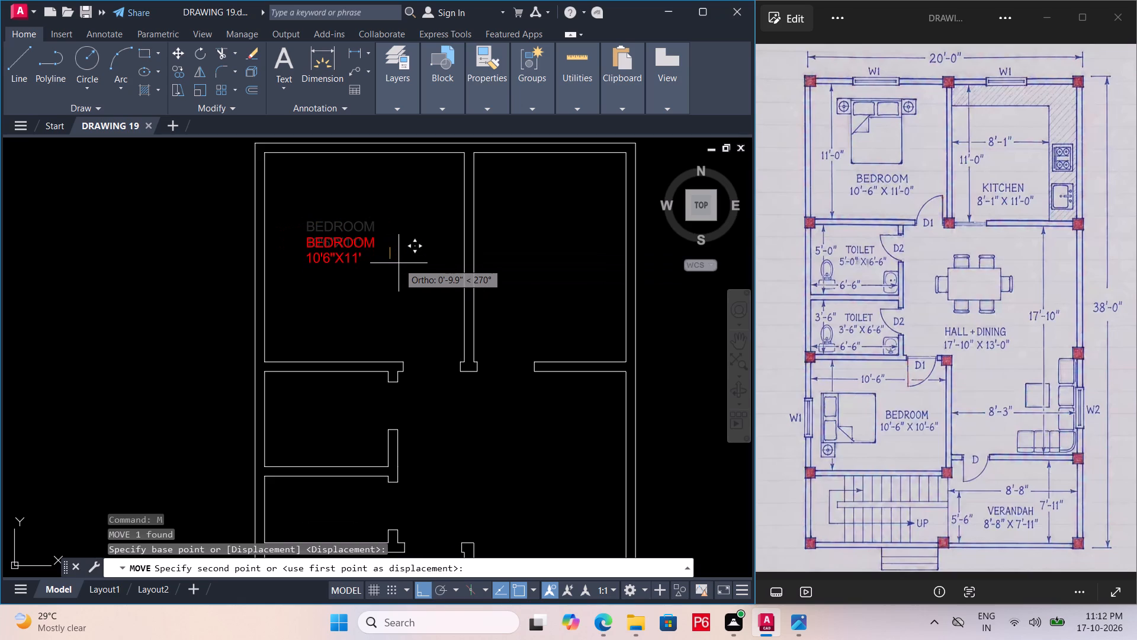
key(F8)
click(412, 269)
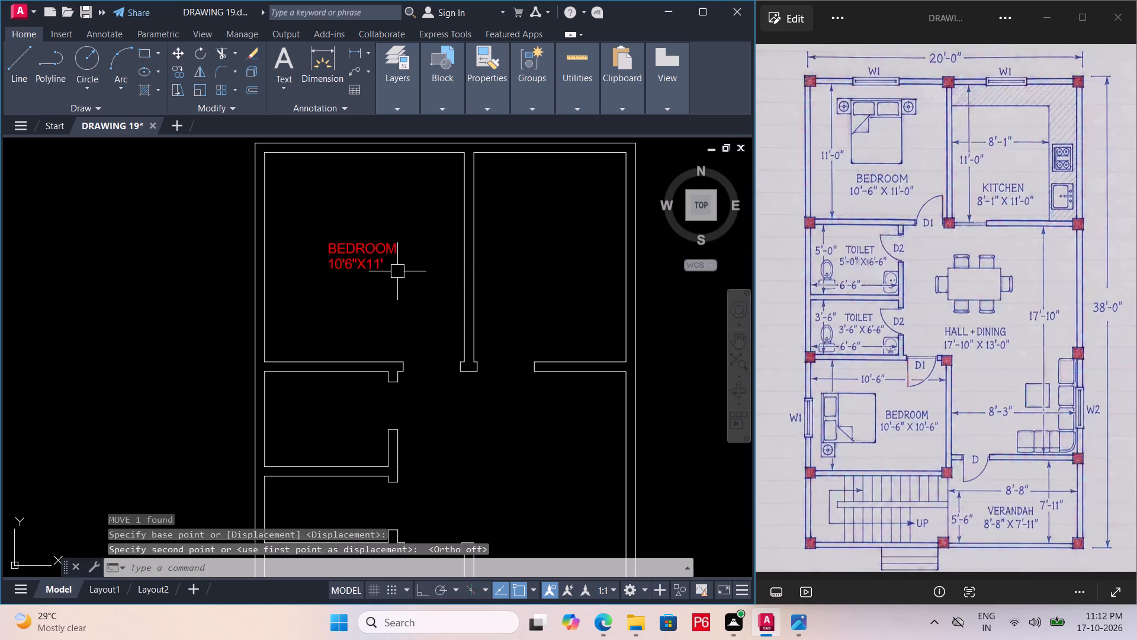
Save the drawing.
key(ctrl+s)
key(ctrl+s)
Copy the BEDROOM label into the kitchen and both toilets, keeping the Copy command running.
click(371, 258)
key(v)
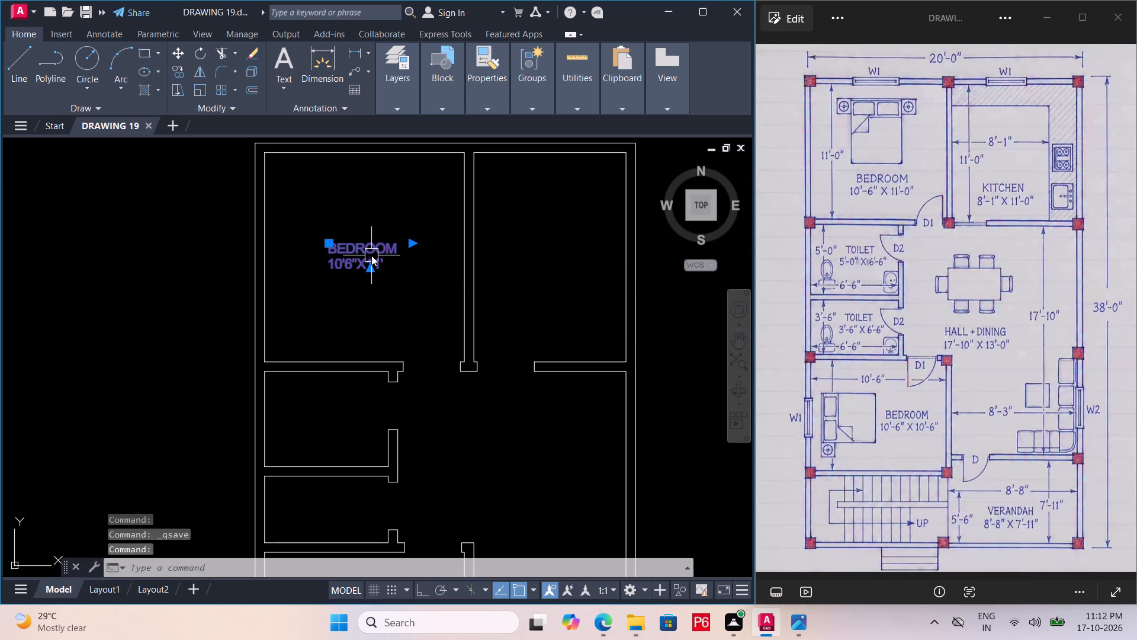
key(BackSpace)
text(CO)
key(space)
click(371, 255)
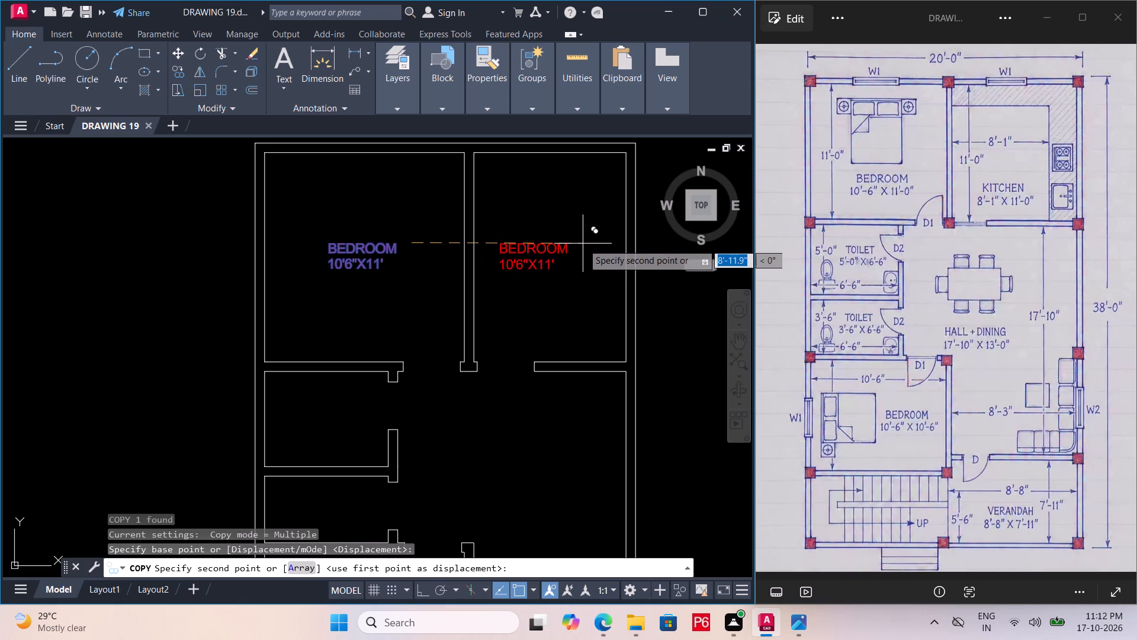
click(587, 241)
middle_drag(392, 217, 399, 163)
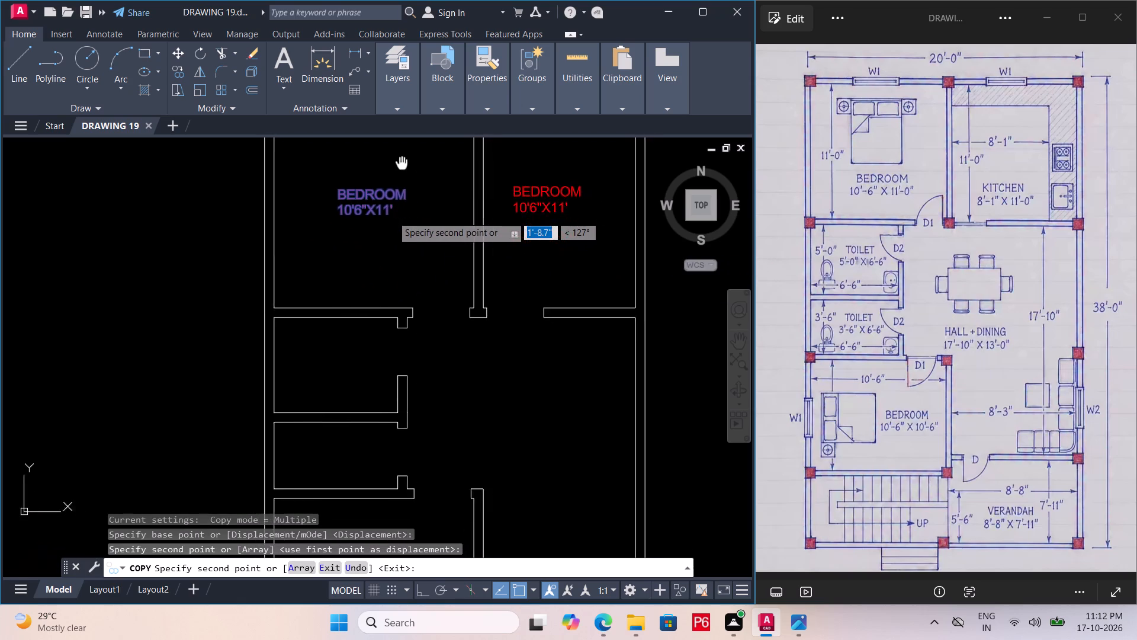
middle_drag(399, 163, 397, 163)
click(387, 348)
middle_drag(365, 249, 353, 153)
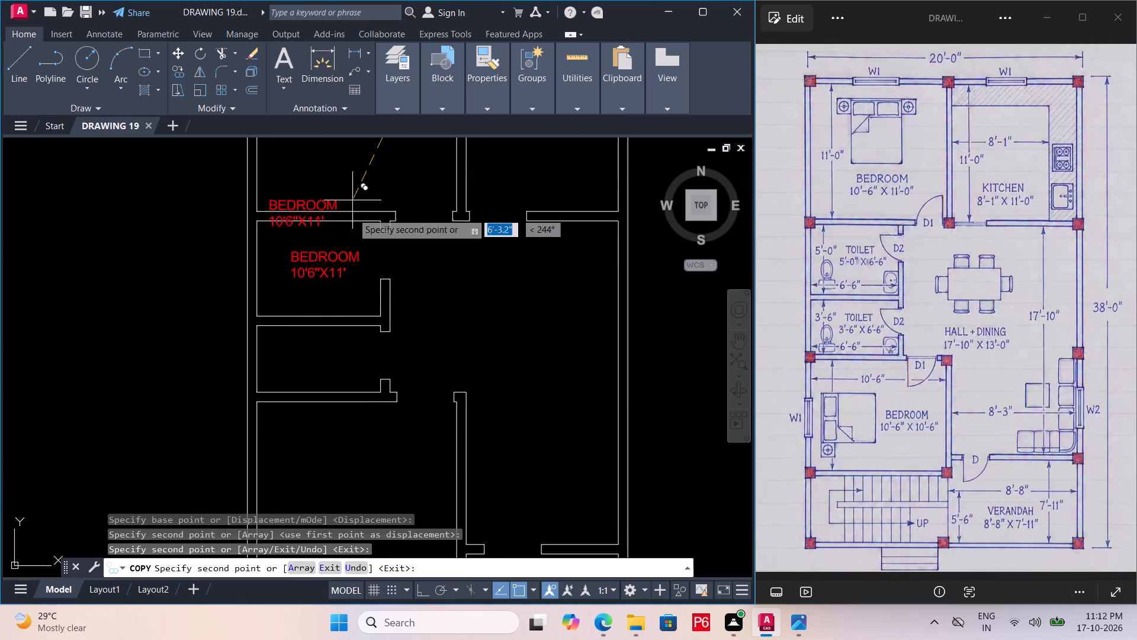
click(375, 344)
Place further copies of the BEDROOM label in the hall and dining area, the lower bedroom and the verandah.
middle_drag(501, 328, 339, 286)
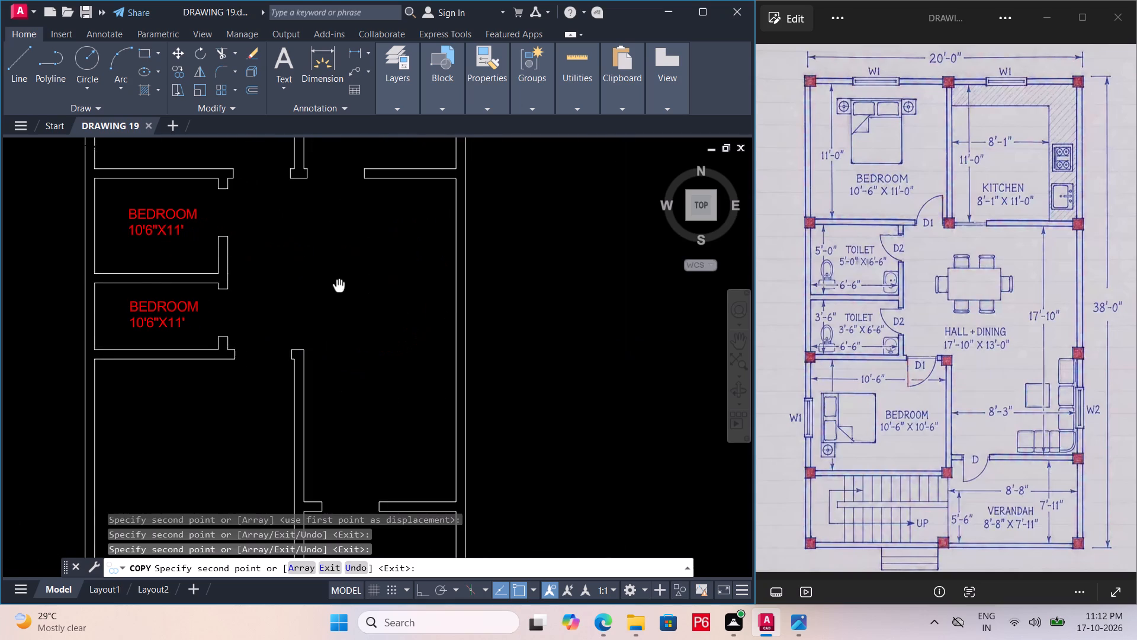
middle_drag(339, 286, 338, 286)
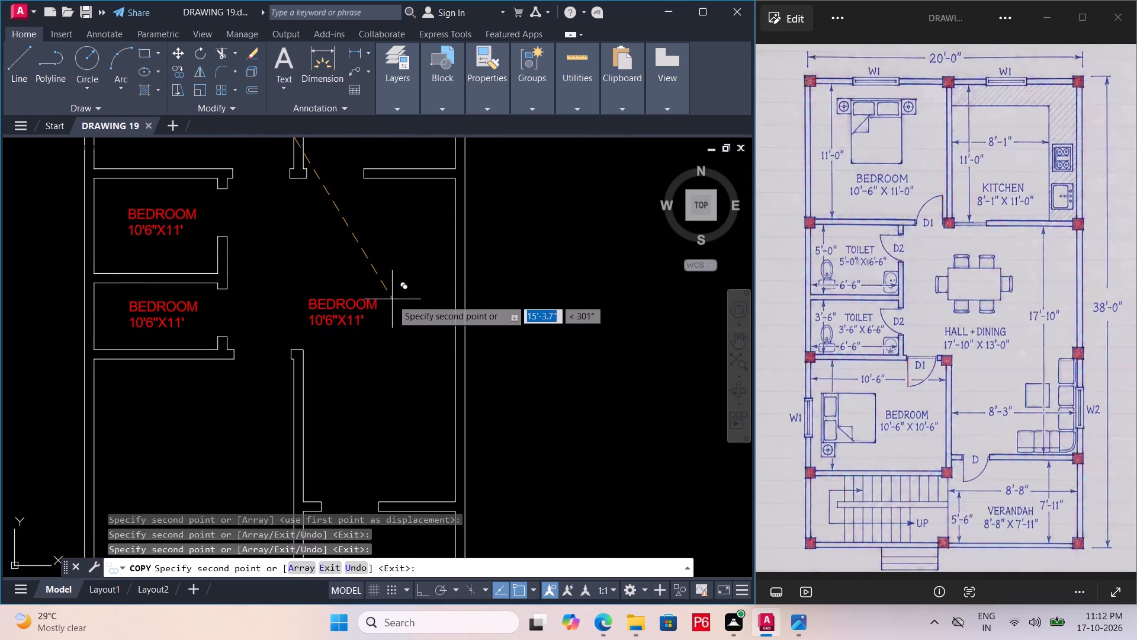
click(392, 299)
middle_drag(297, 374, 381, 274)
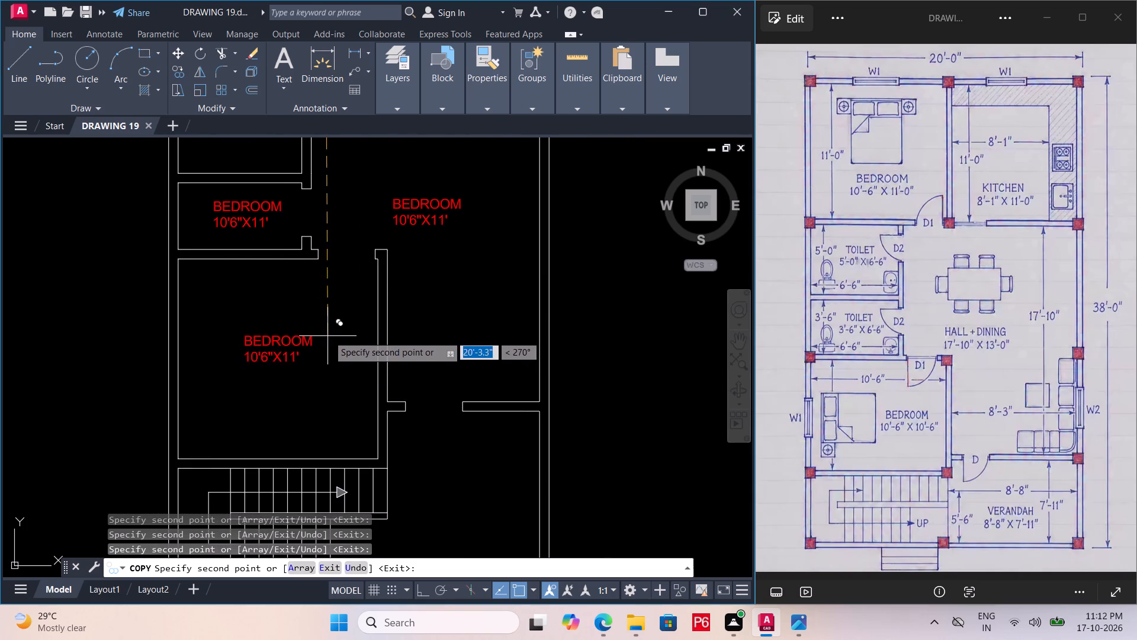
click(366, 335)
scroll(309, 270, down, 1)
middle_drag(309, 270, 259, 200)
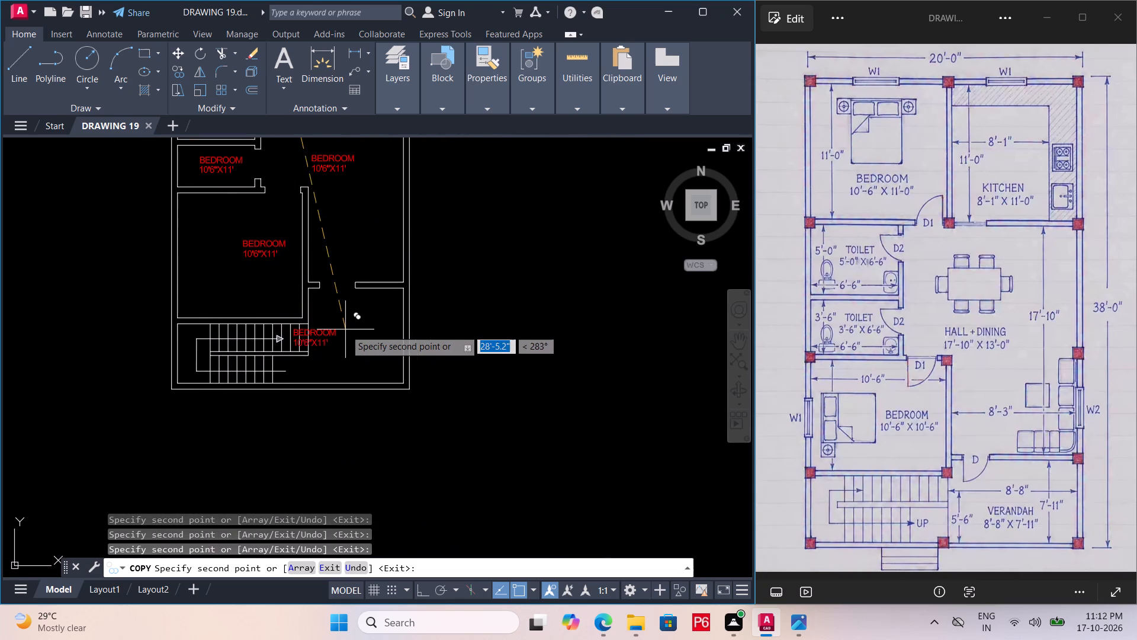
click(383, 341)
Save the drawing.
key(ctrl+s)
key(ctrl+s)
key(ctrl+s)
key(ctrl+s)
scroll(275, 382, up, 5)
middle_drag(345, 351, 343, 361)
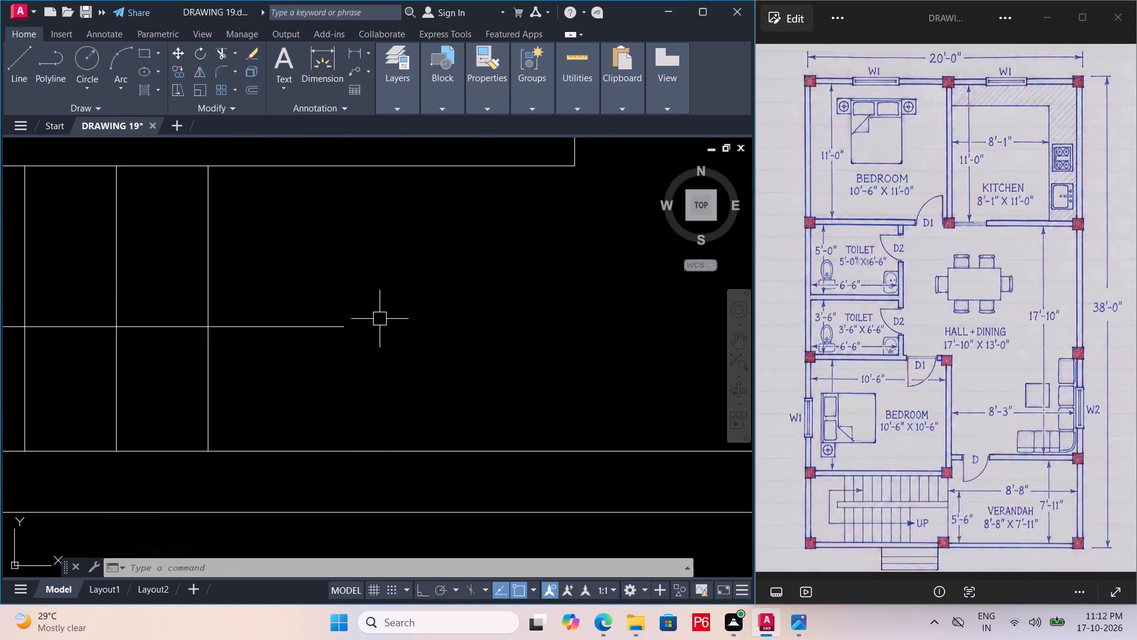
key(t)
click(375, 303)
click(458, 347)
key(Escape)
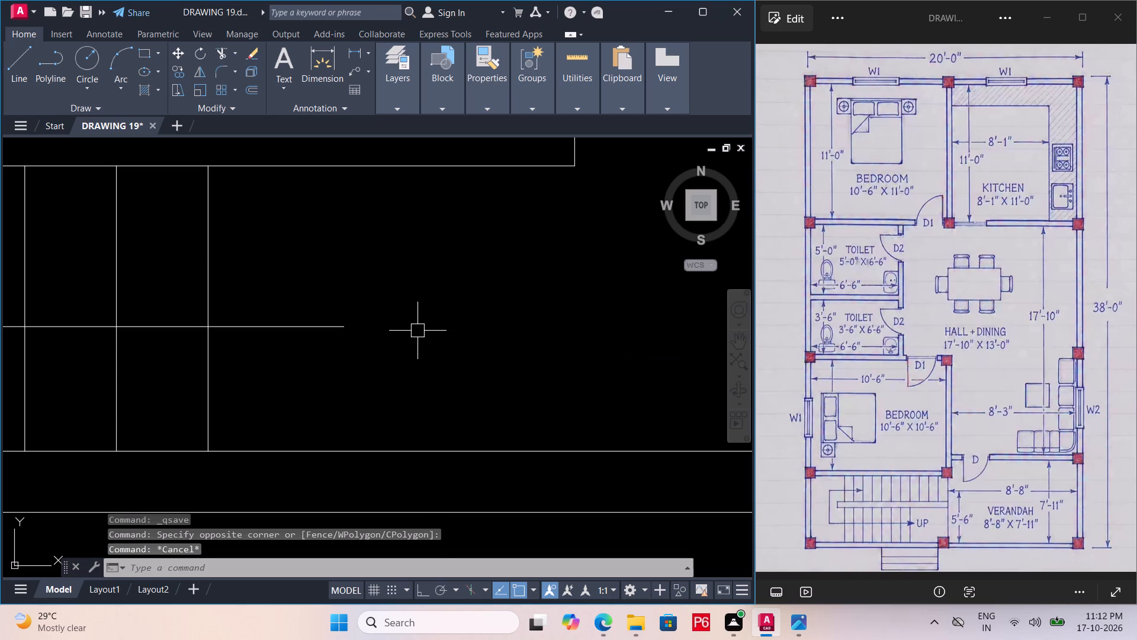
Add multiline text reading UP just beyond the open end of the staircase's lower horizontal line.
key(t)
key(space)
click(377, 307)
click(473, 376)
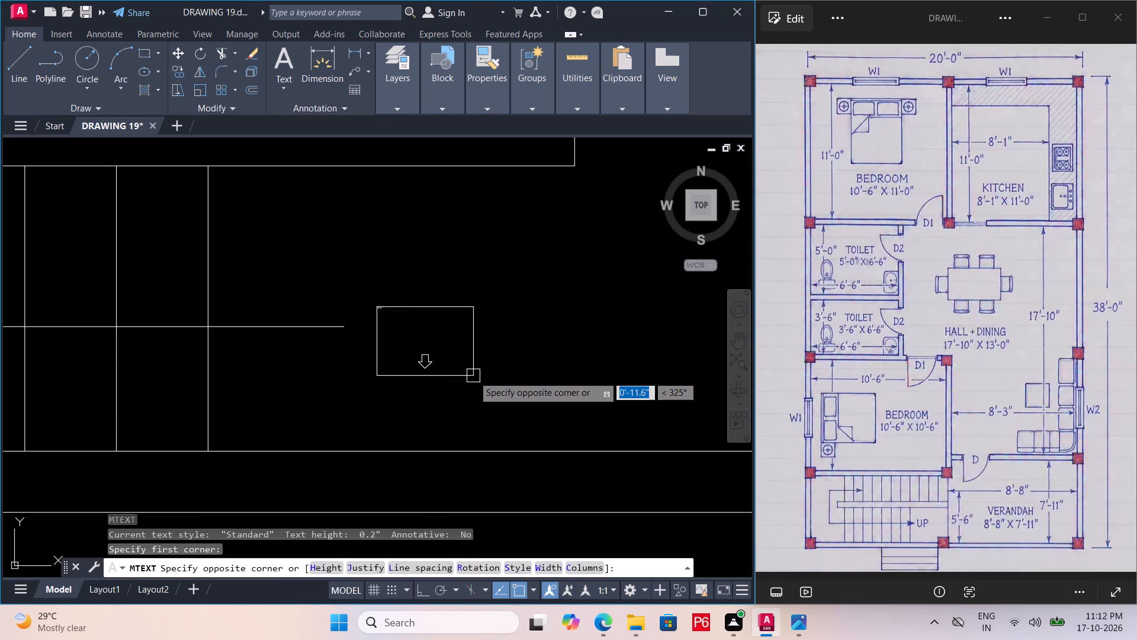
click(497, 359)
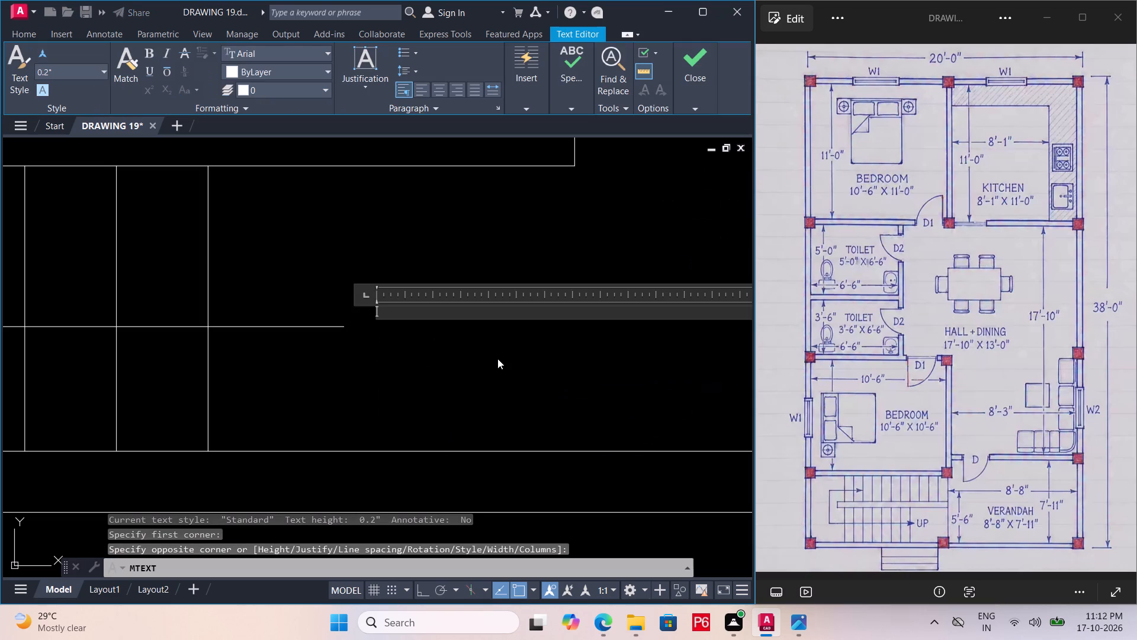
text(UP)
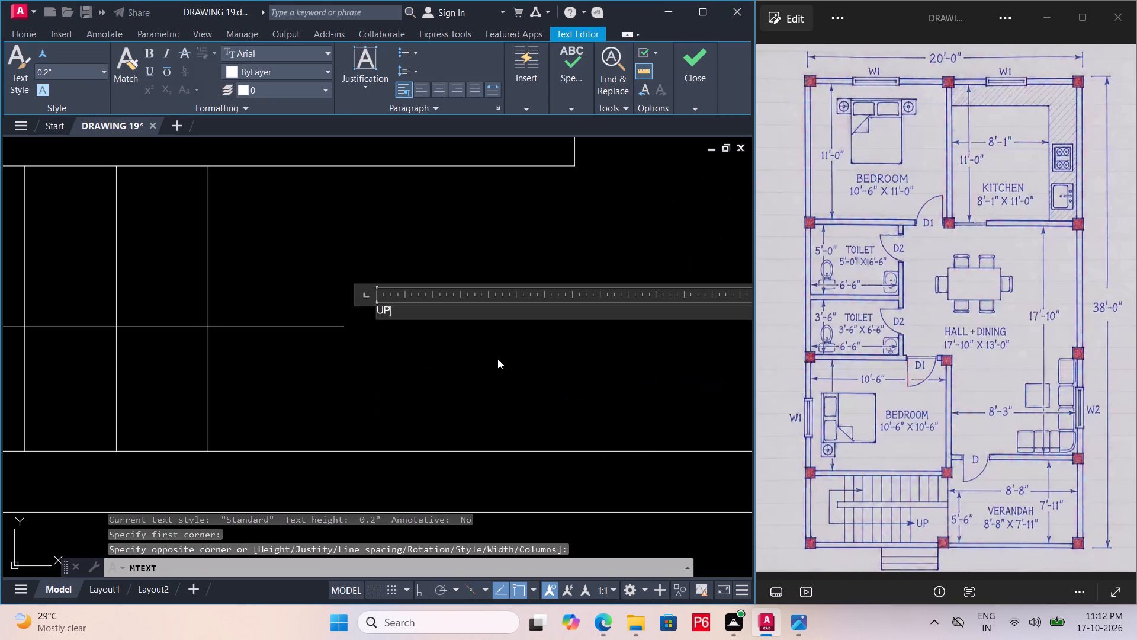
click(497, 359)
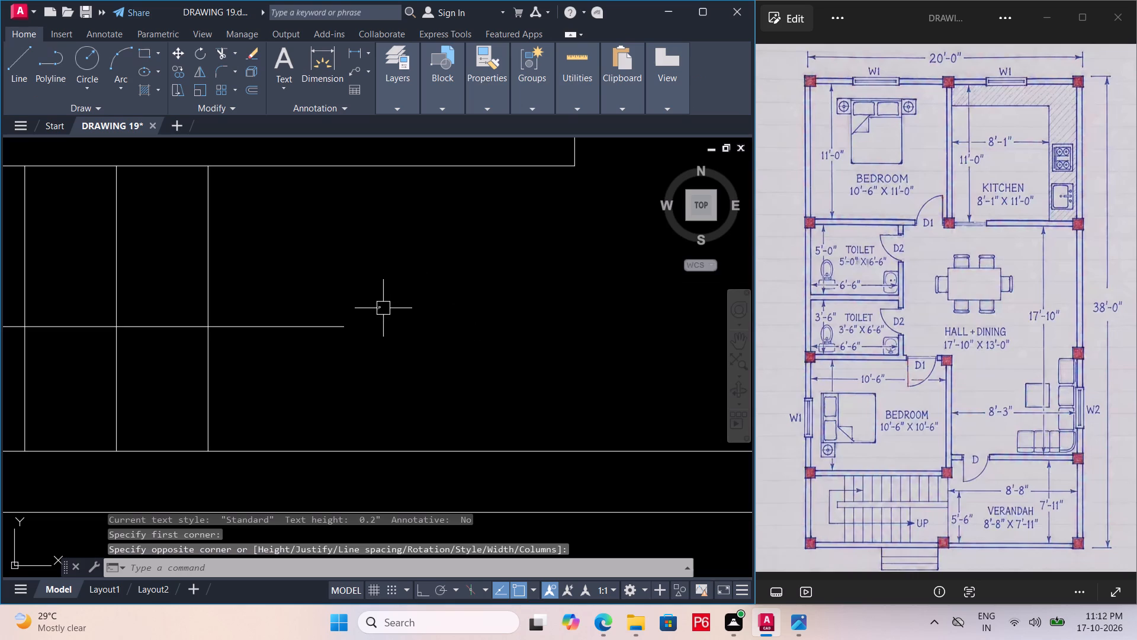
Set the UP text's justification to Top center.
click(380, 308)
right_click(380, 308)
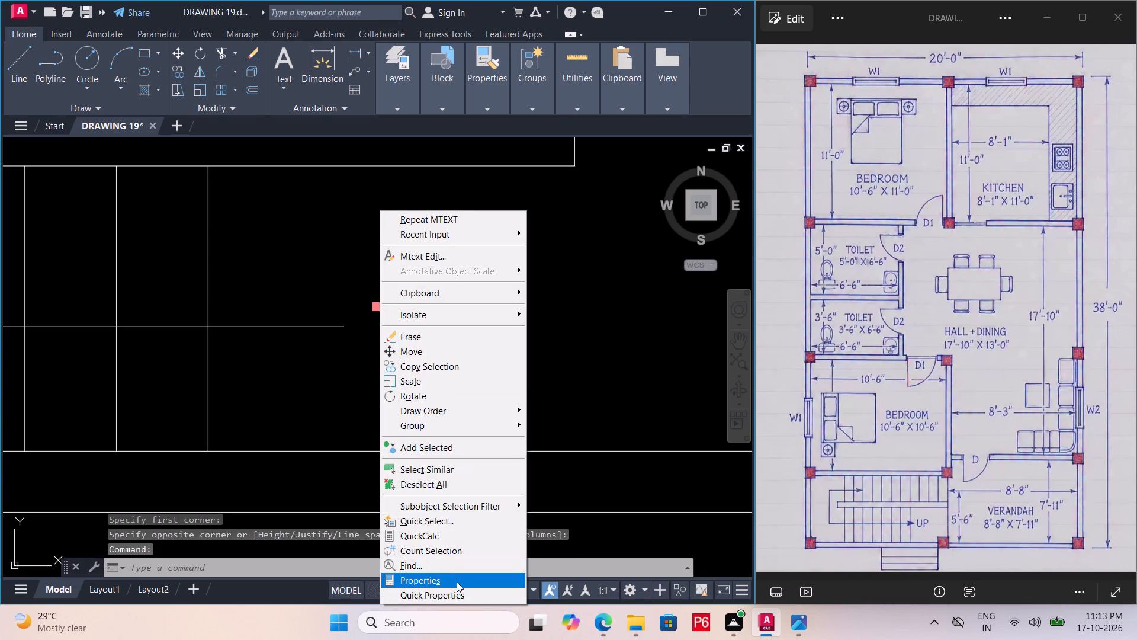
click(459, 580)
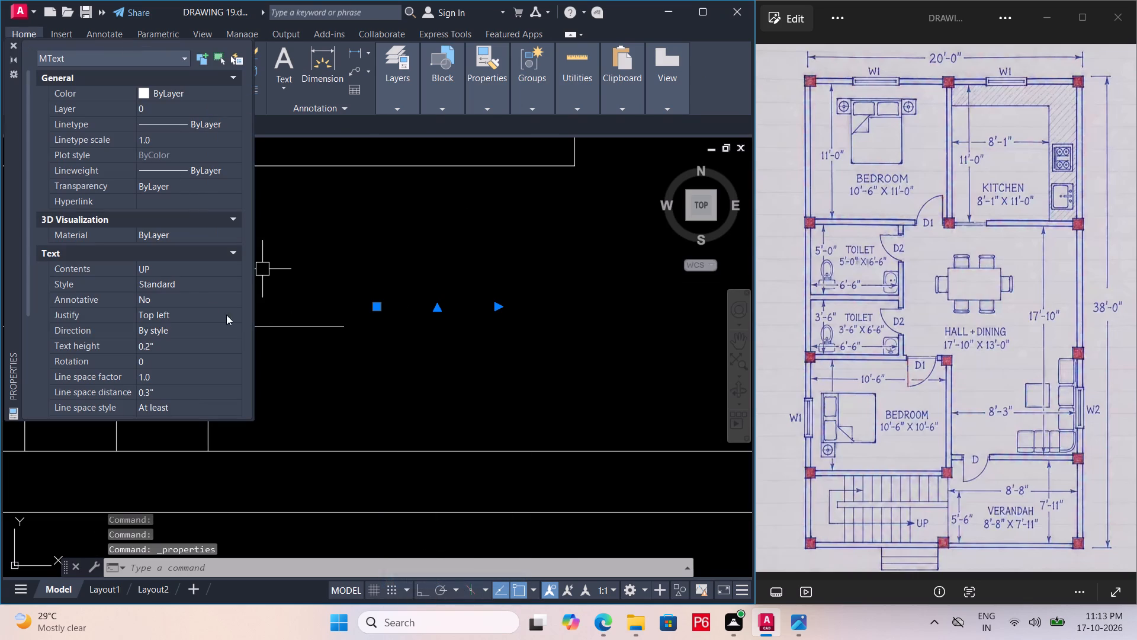
click(223, 316)
click(222, 316)
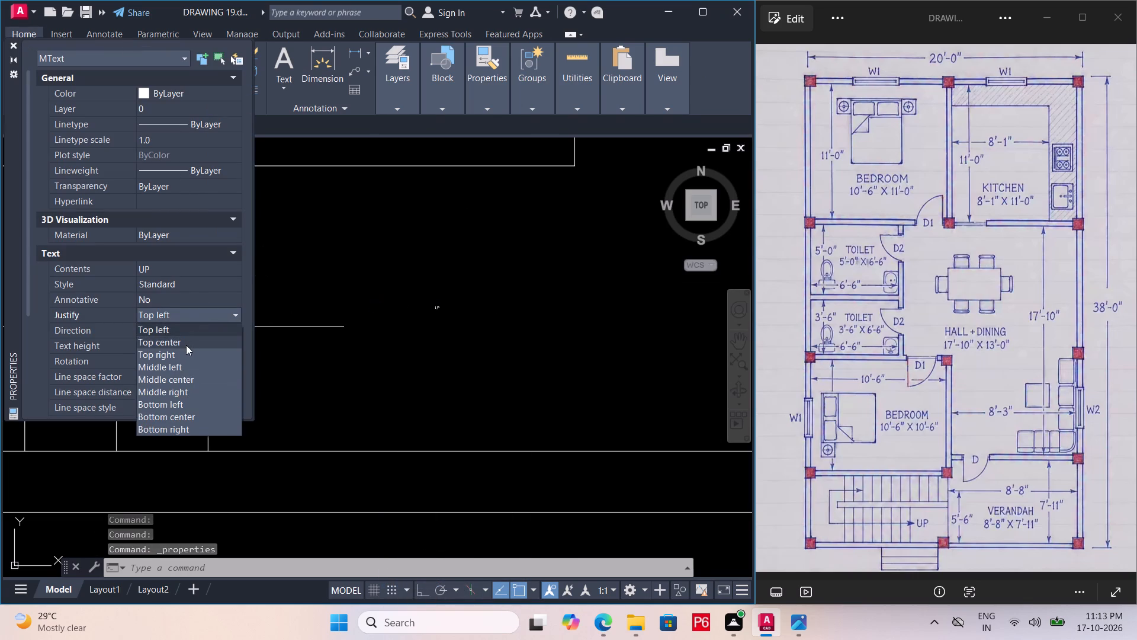
click(184, 345)
Set the UP text's height to 6" and close its properties.
double_click(159, 344)
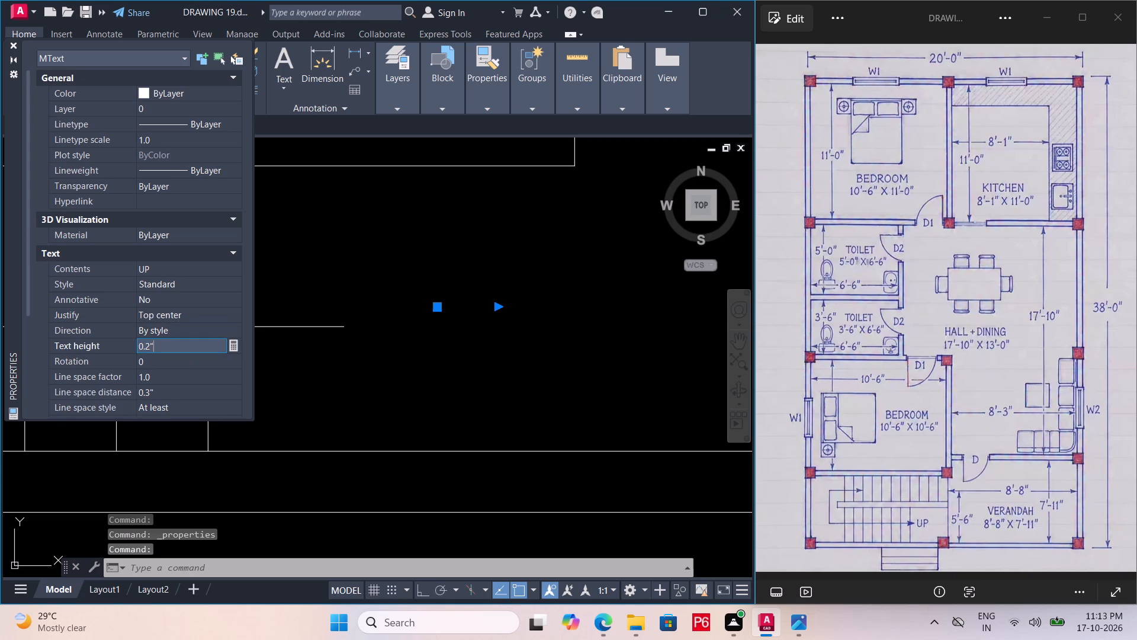
key(BackSpace)
key(BackSpace)
key(BackSpace)
key(BackSpace)
key(BackSpace)
key(BackSpace)
key(BackSpace)
key(BackSpace)
key(BackSpace)
key(BackSpace)
text(6")
key(Return)
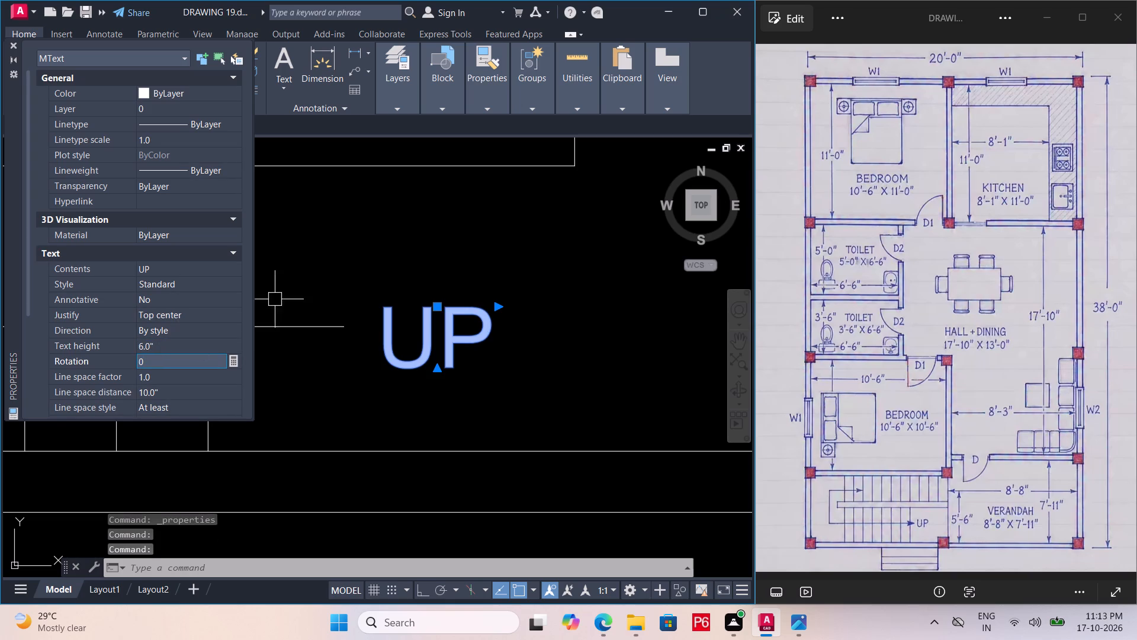
click(333, 263)
key(Escape)
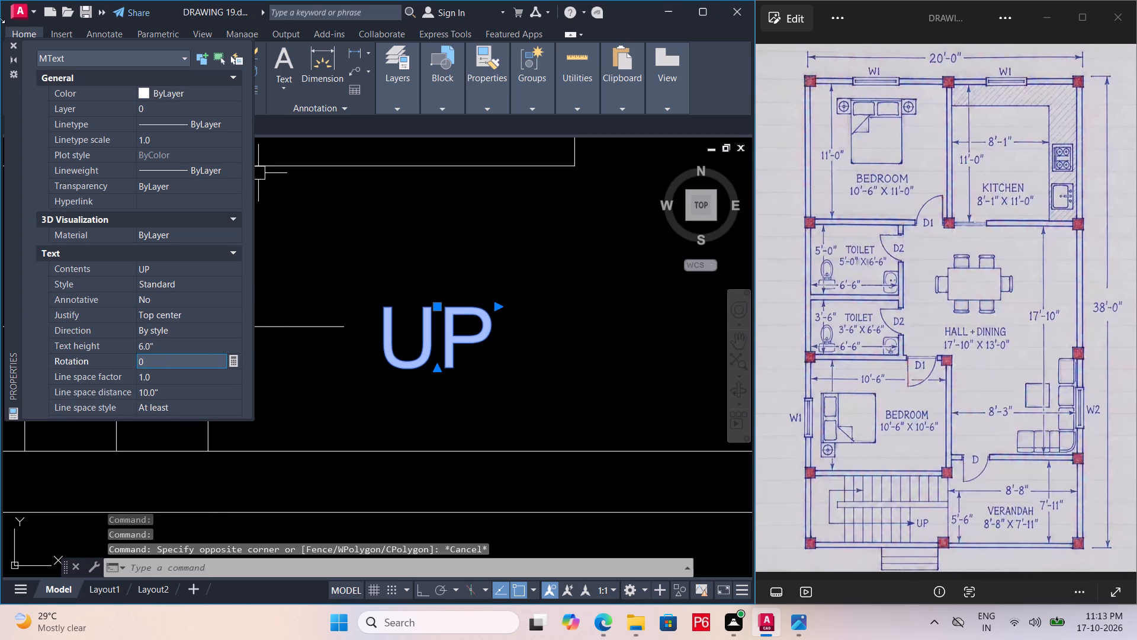
click(15, 44)
Save the drawing.
key(ctrl+s)
key(ctrl+s)
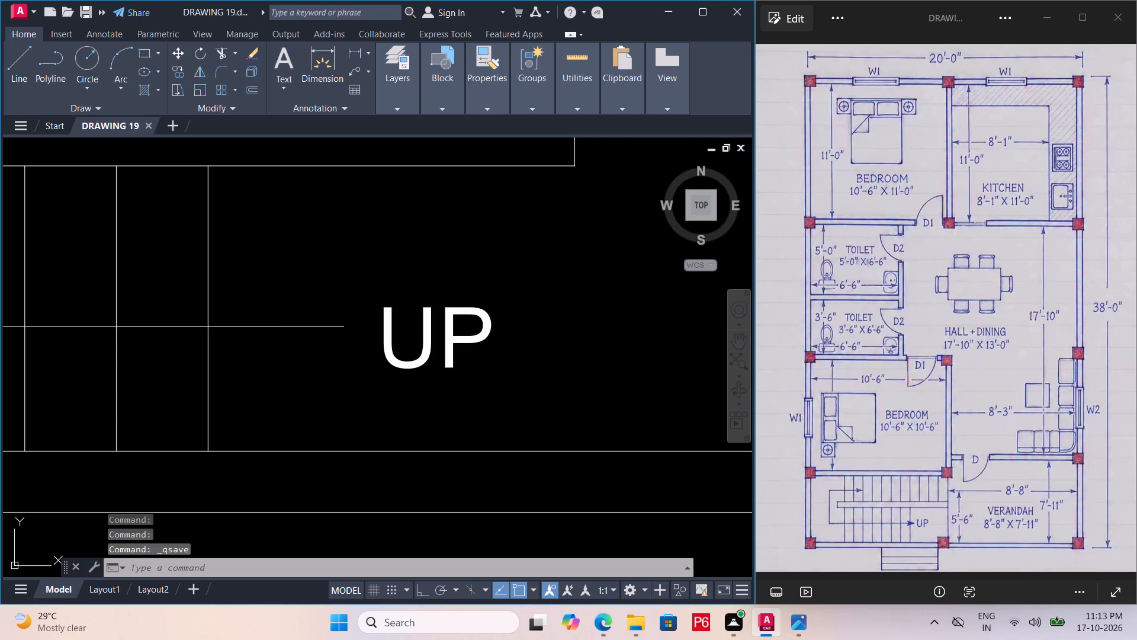
Save the drawing.
key(ctrl+s)
key(ctrl+s)
key(ctrl+s)
ctrl+scroll(315, 385, down, 1)
key(ctrl+s)
key(ctrl+s)
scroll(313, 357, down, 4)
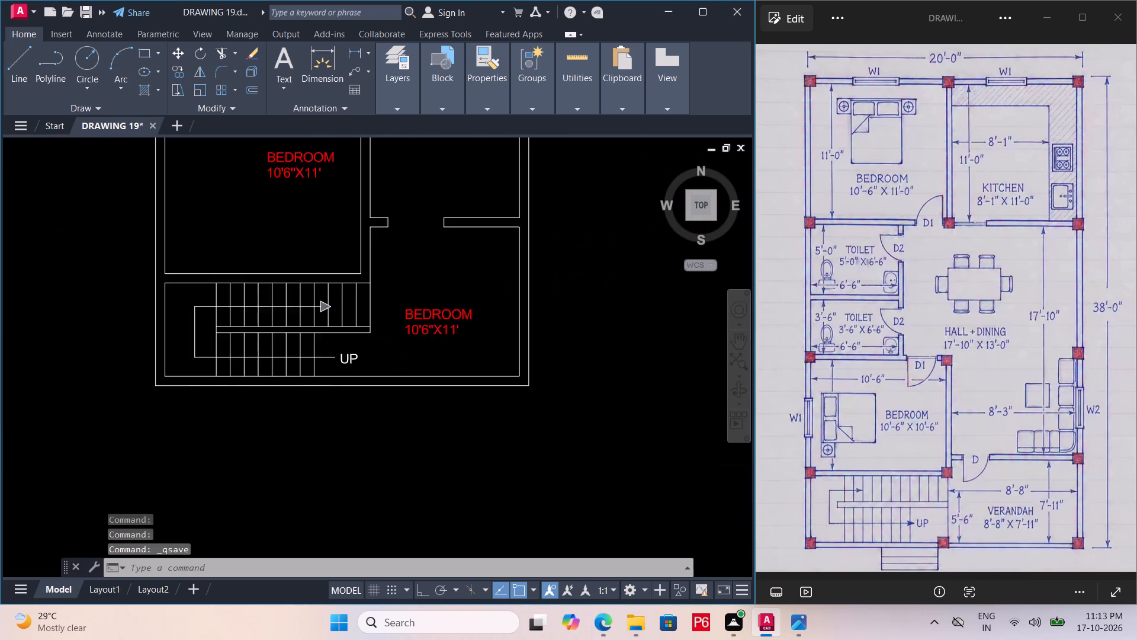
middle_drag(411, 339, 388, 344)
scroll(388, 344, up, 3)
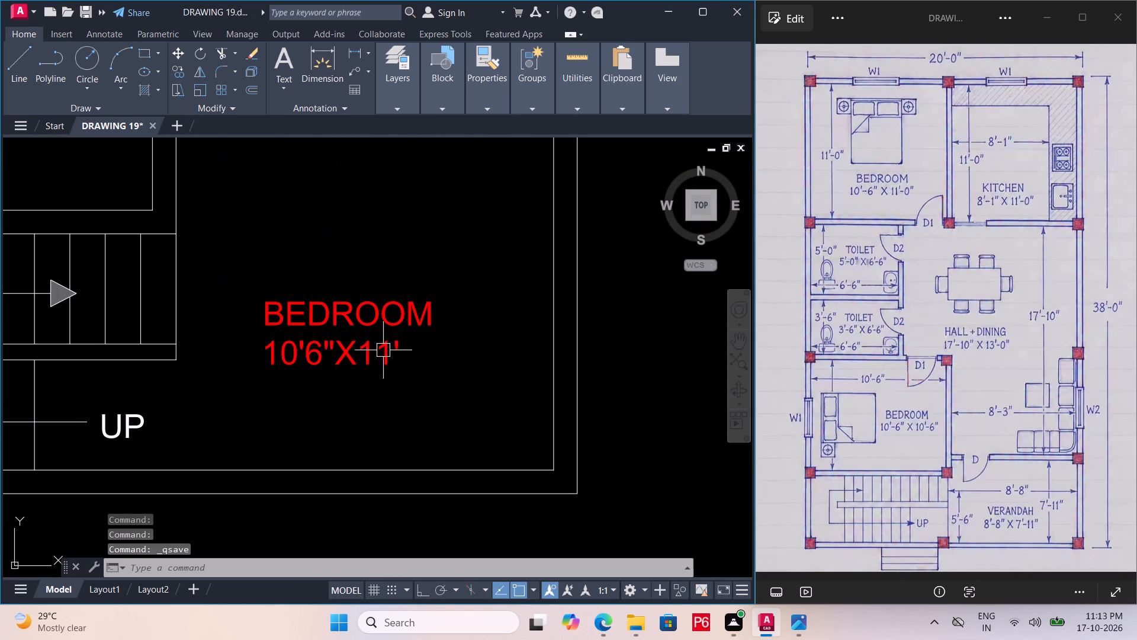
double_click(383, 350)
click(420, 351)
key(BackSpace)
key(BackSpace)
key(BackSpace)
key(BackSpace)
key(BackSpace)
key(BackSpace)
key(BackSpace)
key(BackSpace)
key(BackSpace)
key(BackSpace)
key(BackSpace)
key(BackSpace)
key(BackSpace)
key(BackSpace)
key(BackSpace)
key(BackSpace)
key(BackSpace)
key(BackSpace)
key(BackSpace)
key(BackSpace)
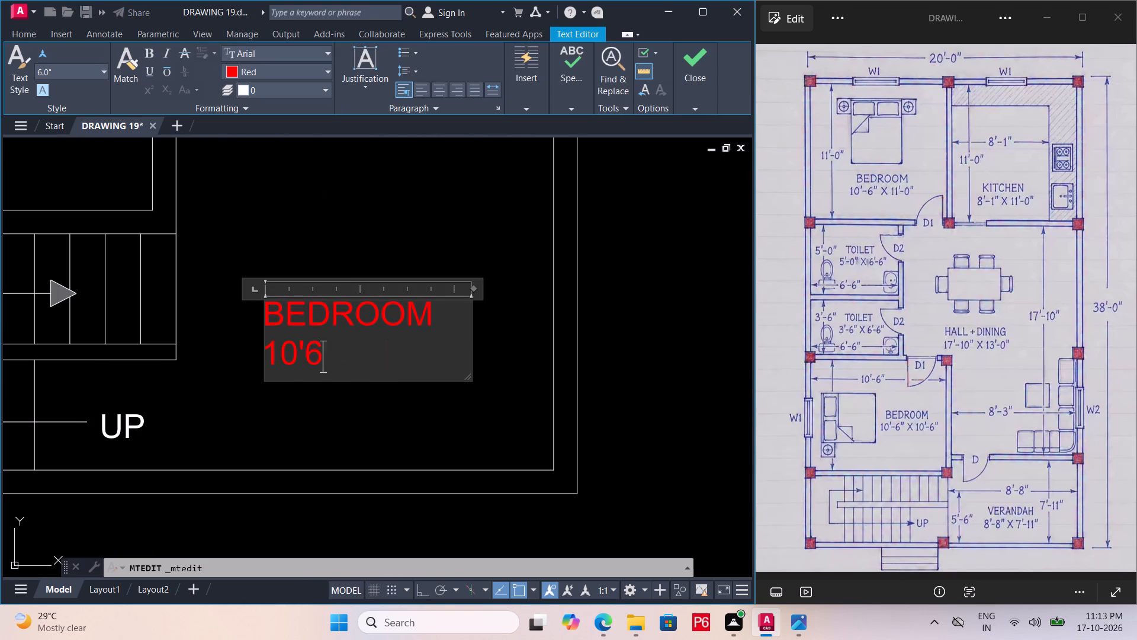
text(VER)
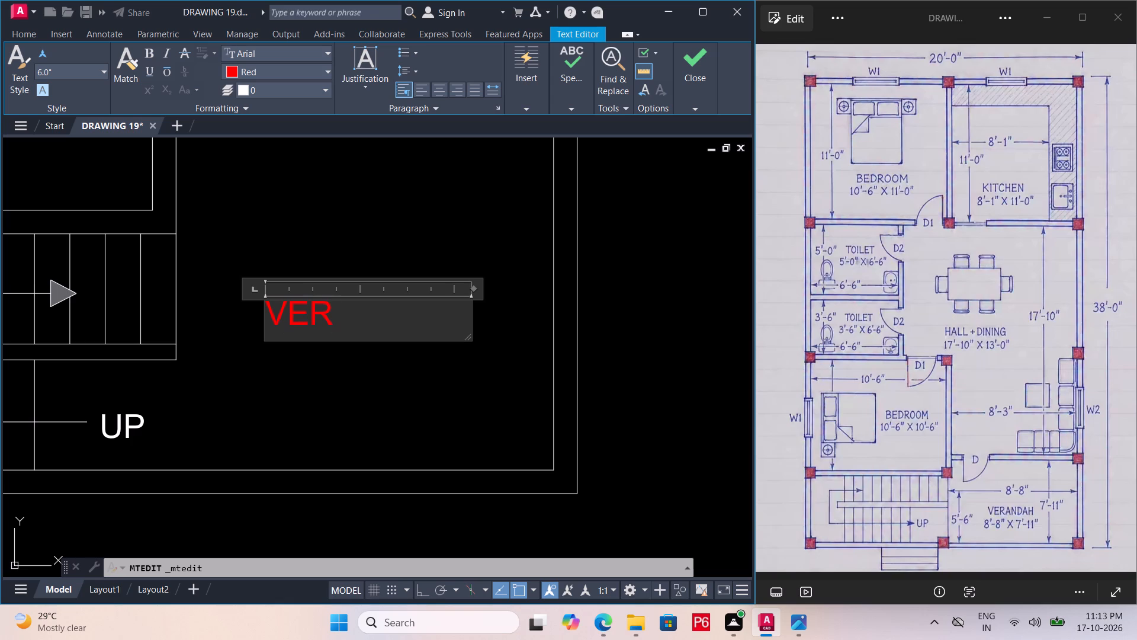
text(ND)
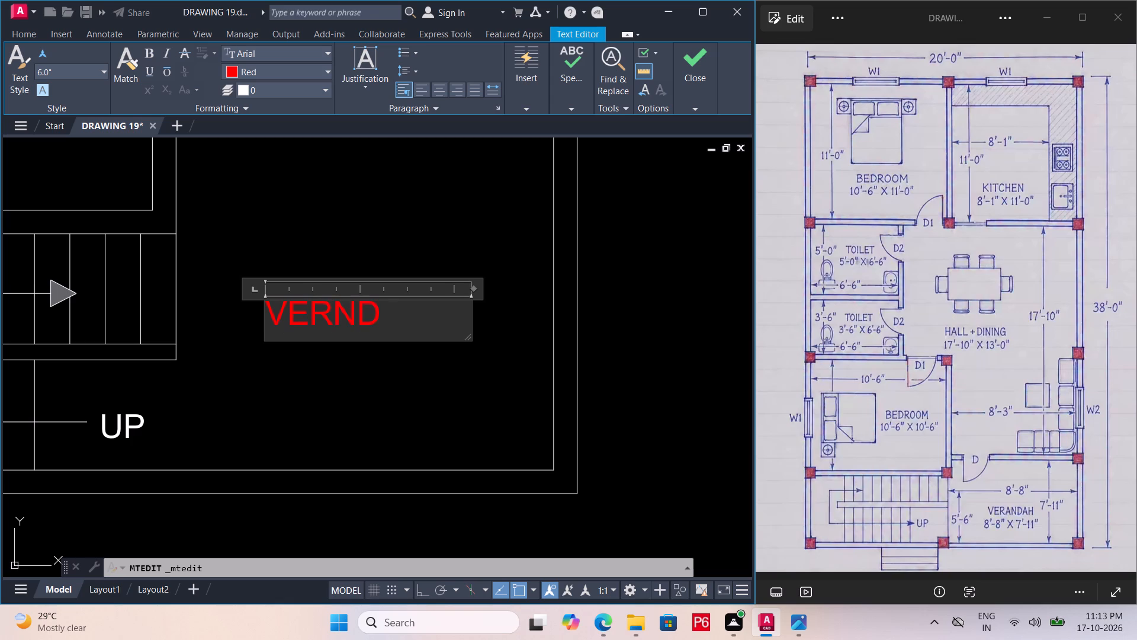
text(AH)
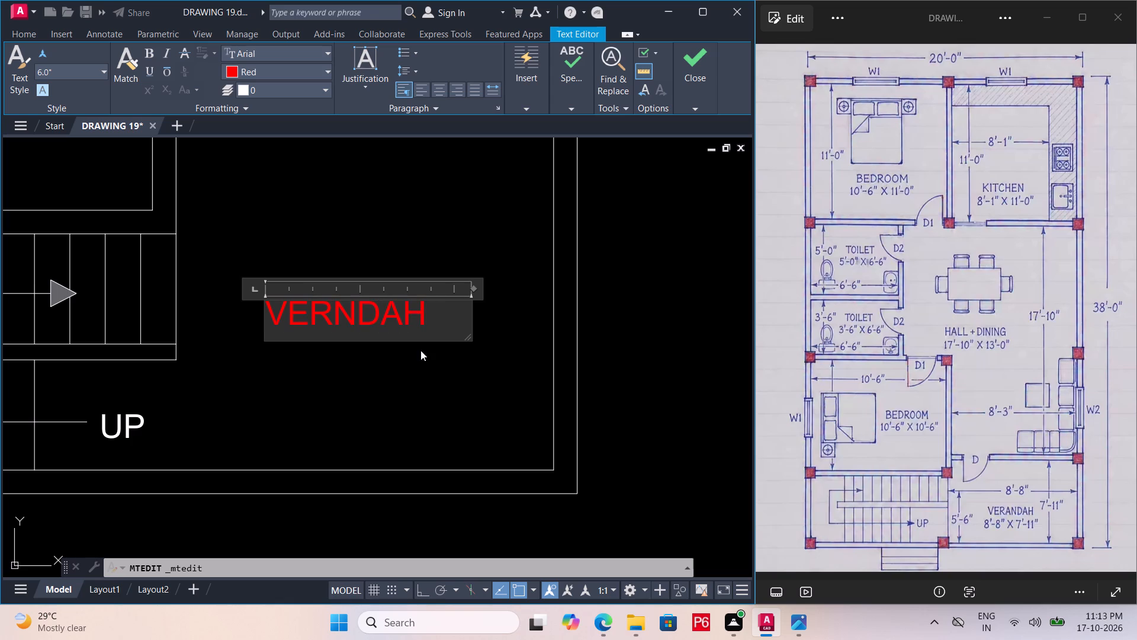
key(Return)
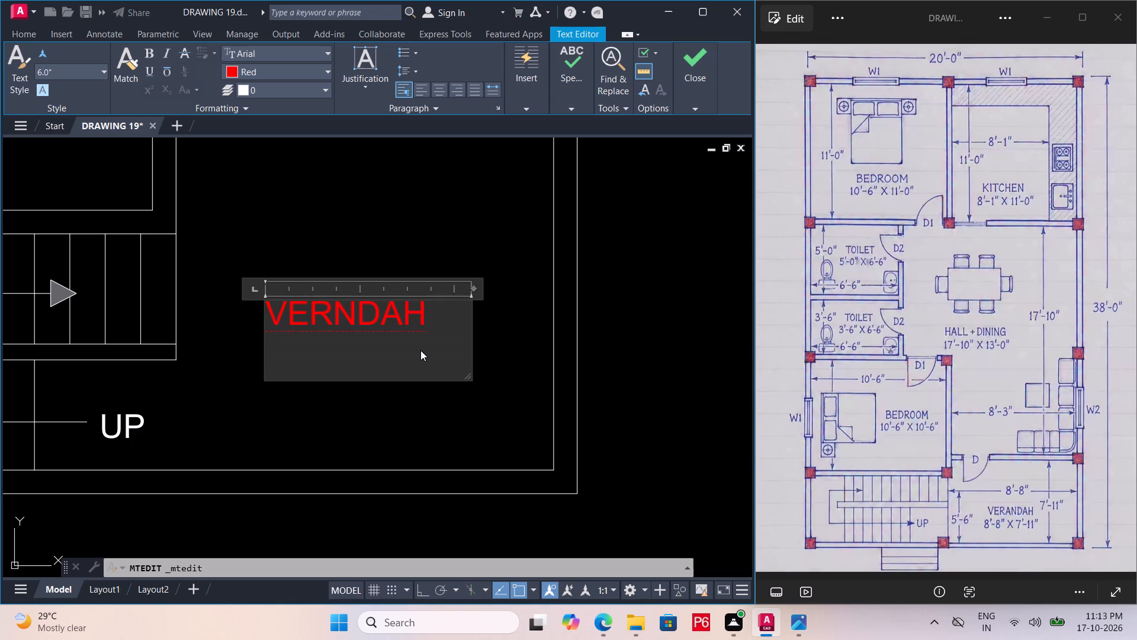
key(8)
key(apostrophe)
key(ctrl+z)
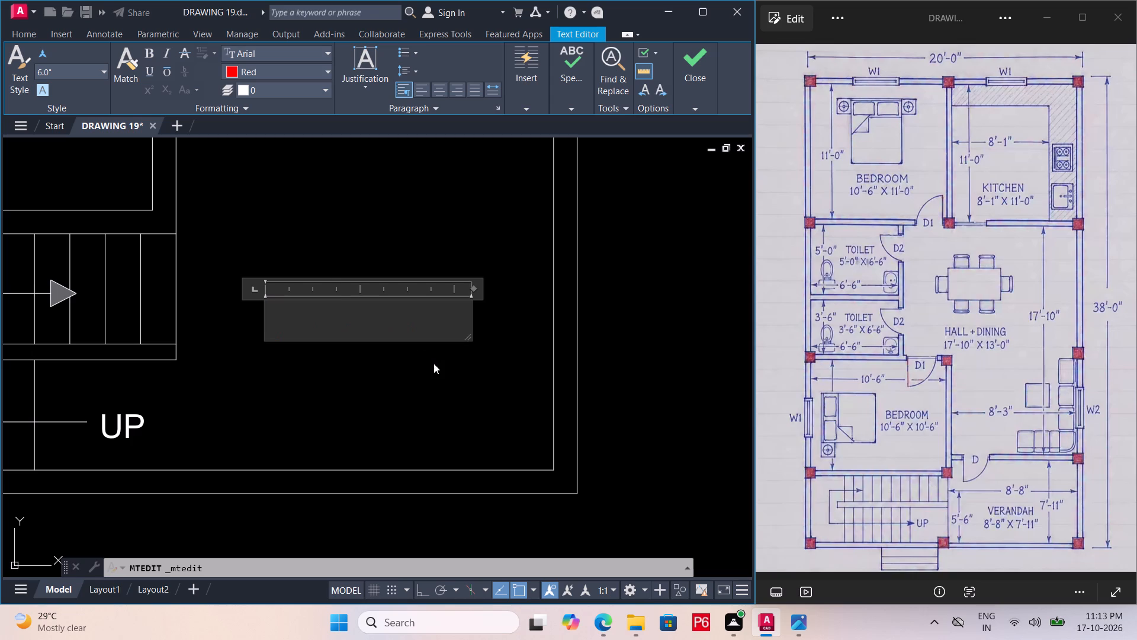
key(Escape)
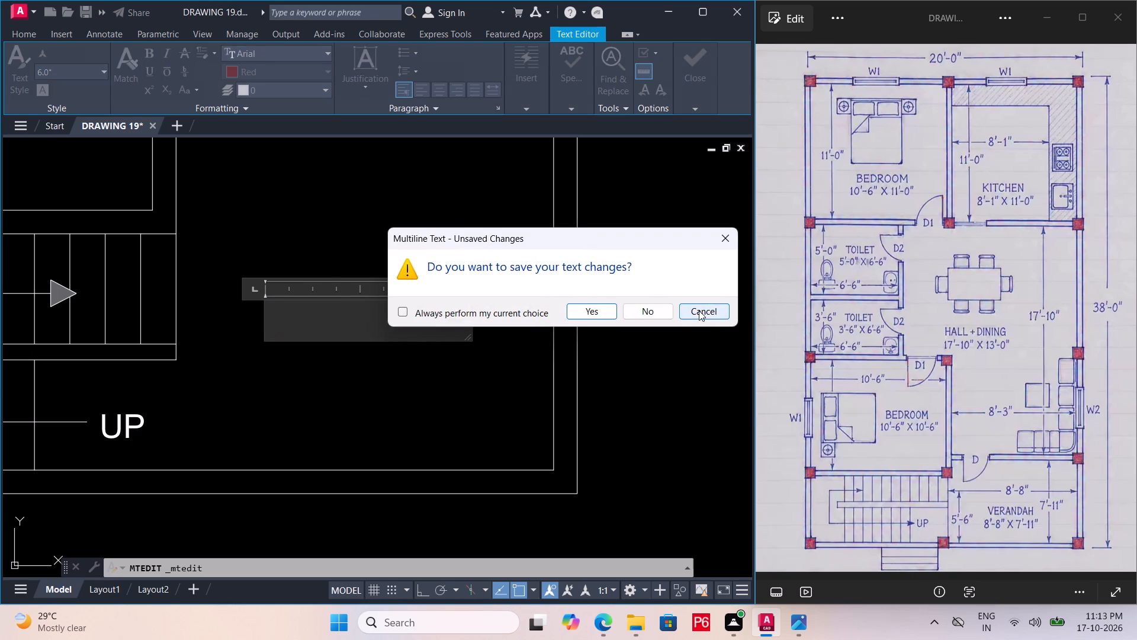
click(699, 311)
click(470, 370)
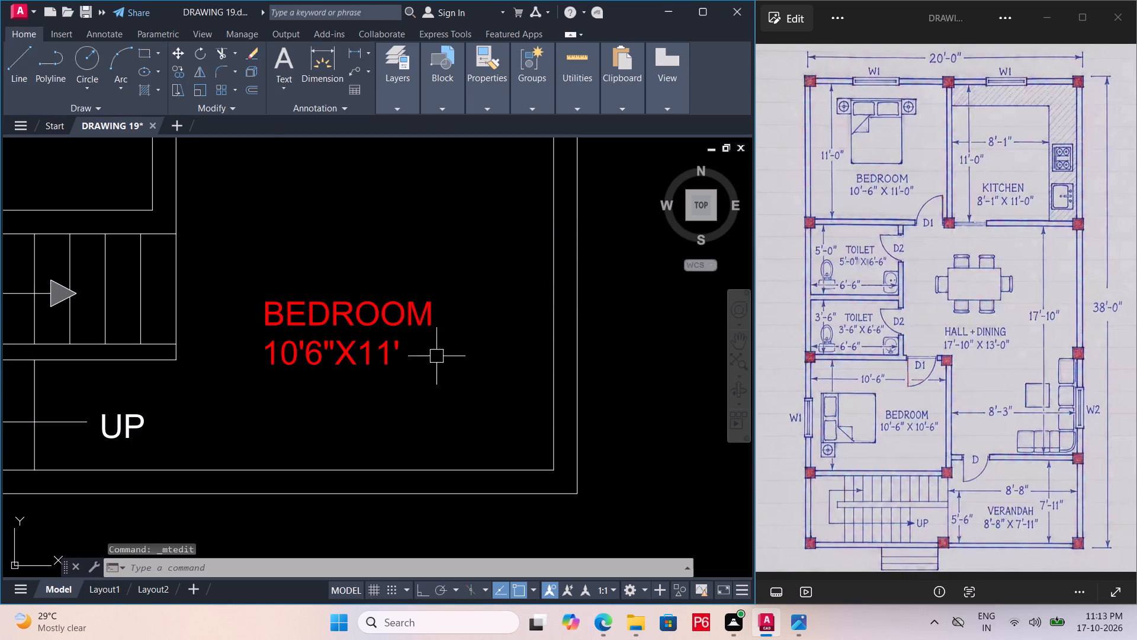
Measure the inside dimensions of the verandah beside the staircase with the quick measure tool.
scroll(437, 371, down, 1)
click(577, 98)
click(584, 126)
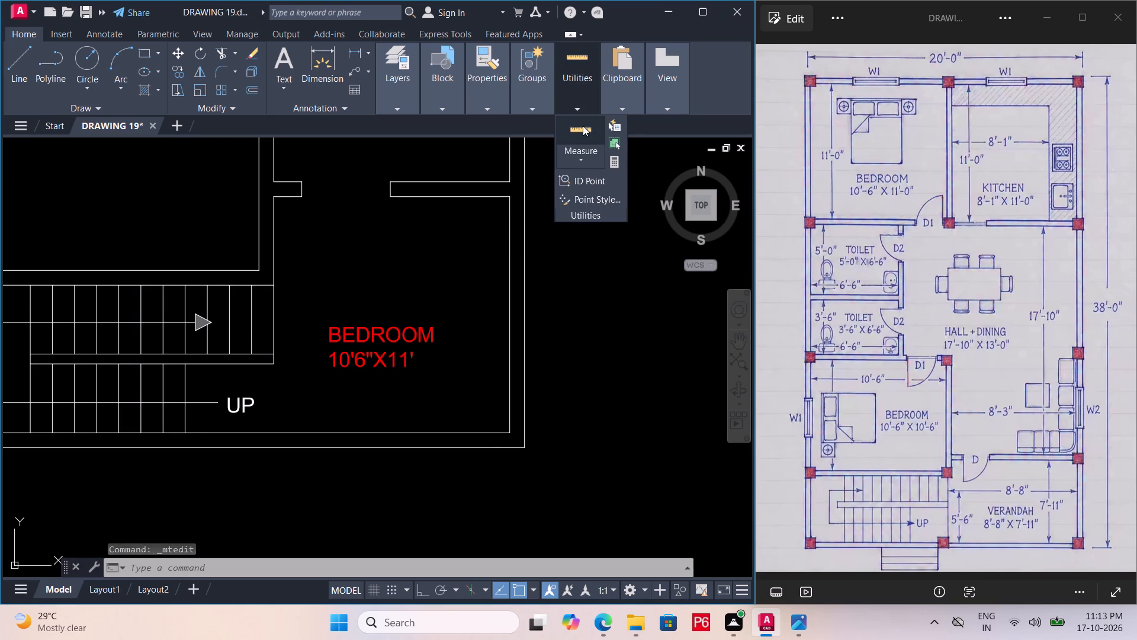
key(Escape)
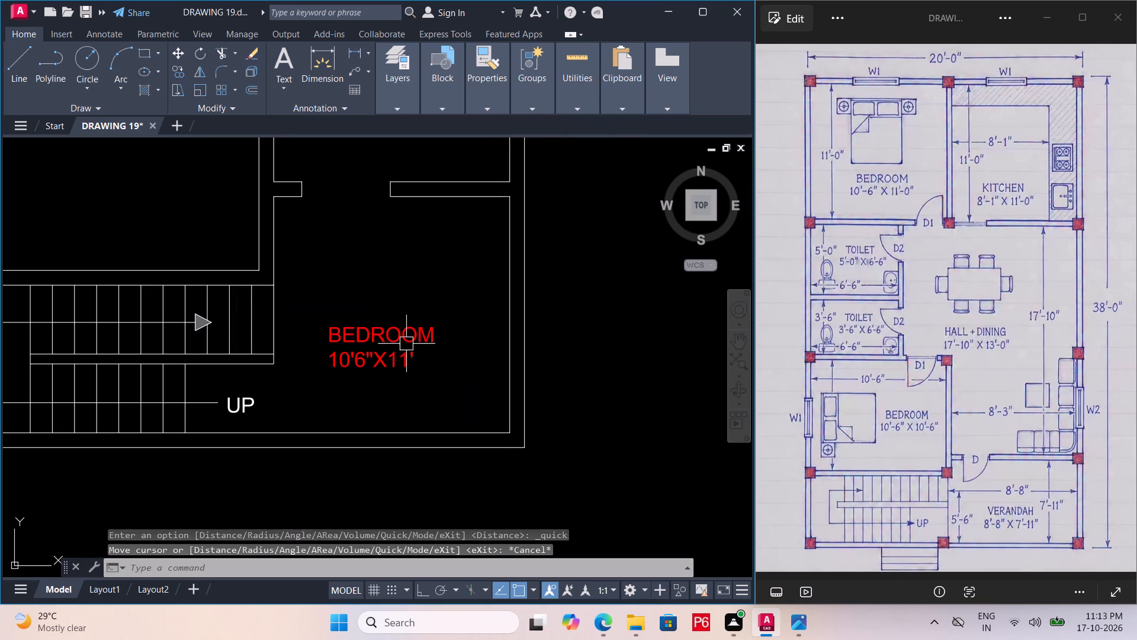
Replace the BEDROOM label in the room beside the staircase with VERANDAH and 8'X8' on a second line.
double_click(397, 355)
click(426, 361)
key(BackSpace)
key(BackSpace)
key(BackSpace)
key(BackSpace)
key(BackSpace)
key(BackSpace)
key(BackSpace)
key(BackSpace)
key(BackSpace)
key(BackSpace)
key(BackSpace)
key(BackSpace)
key(BackSpace)
key(BackSpace)
key(BackSpace)
key(BackSpace)
key(BackSpace)
key(BackSpace)
key(BackSpace)
key(BackSpace)
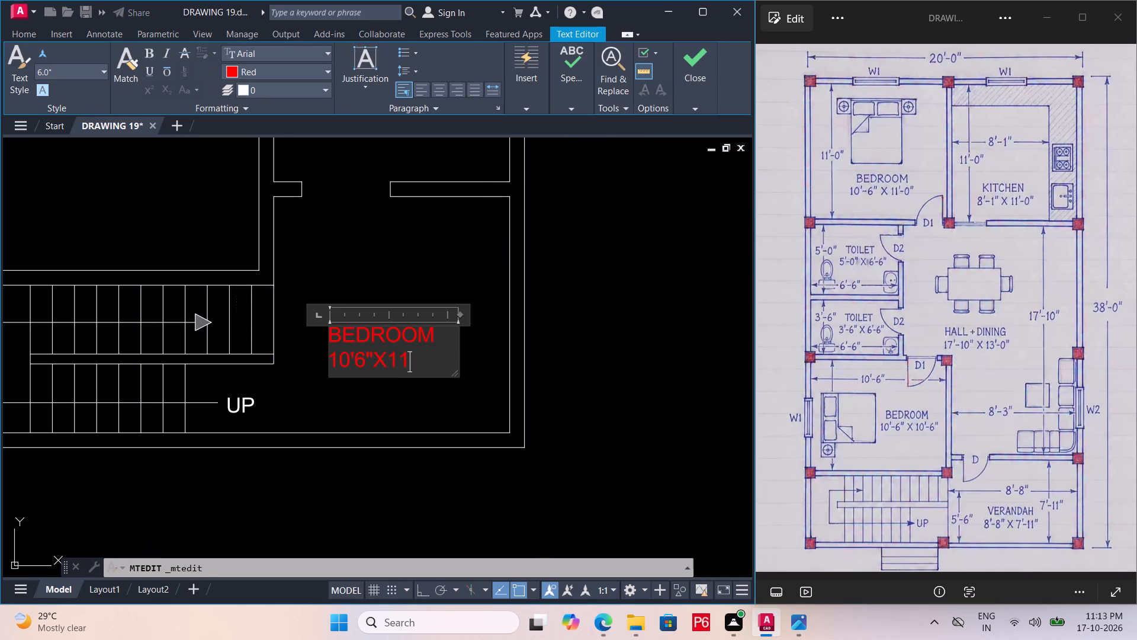
text(VER)
text(AN)
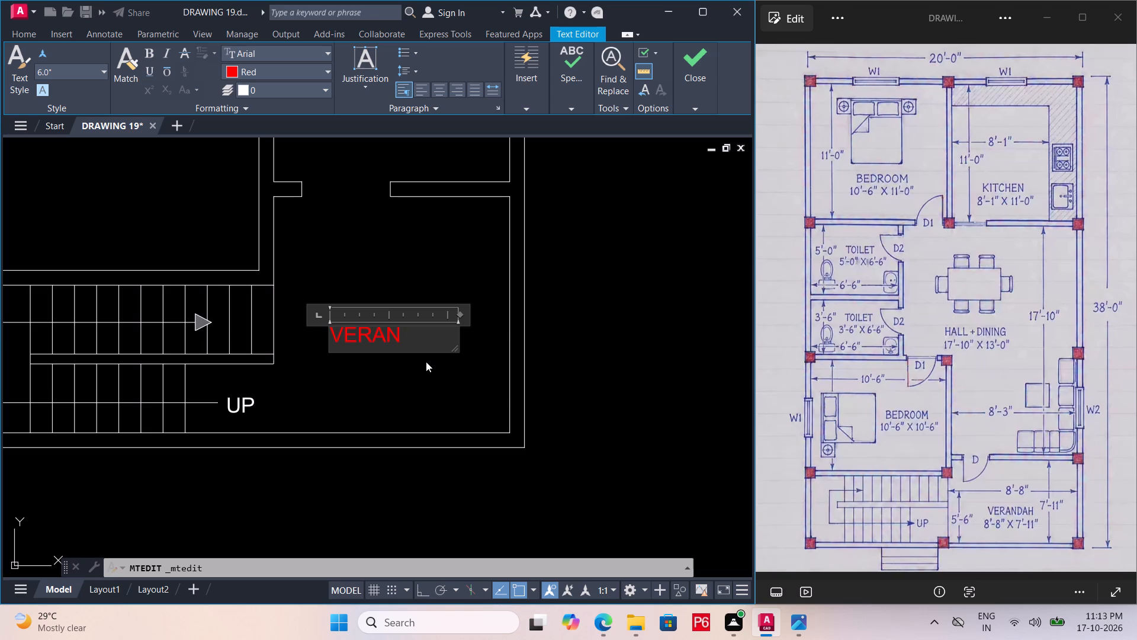
text(DAH)
key(Return)
key(8)
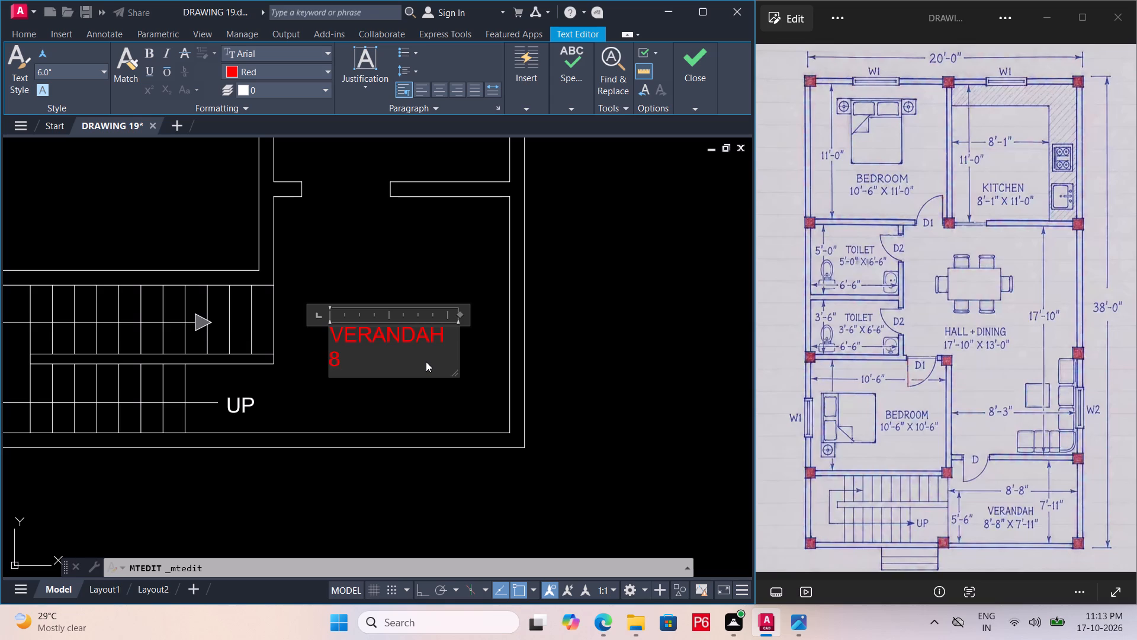
text('X8')
click(366, 397)
Set the VERANDAH label's justification to Top center and close its properties.
click(356, 354)
right_click(356, 354)
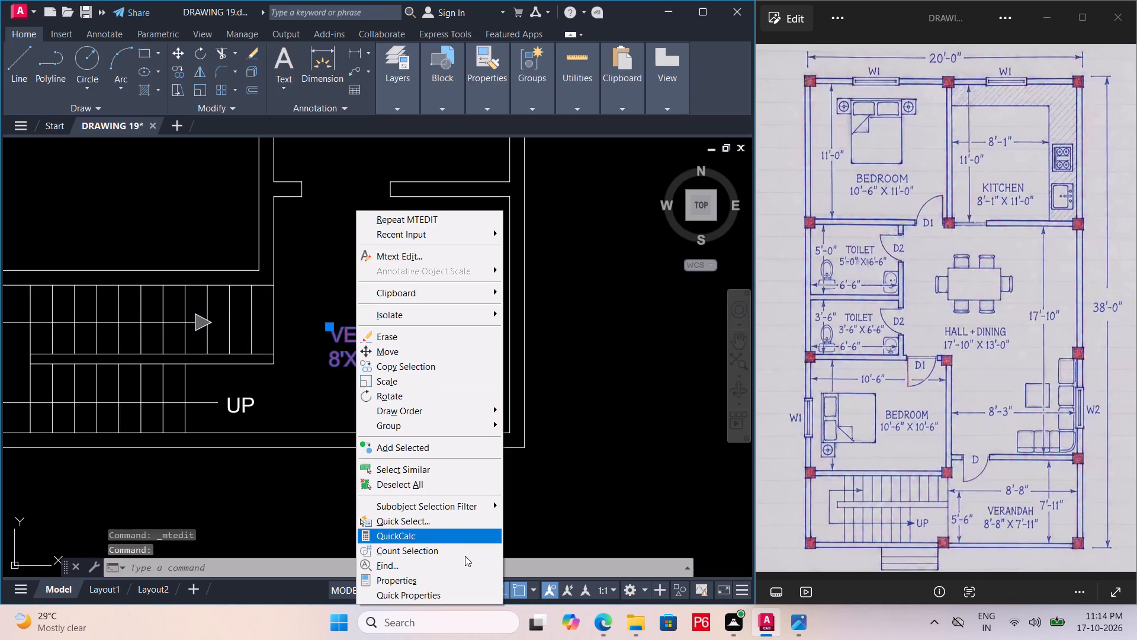
click(457, 575)
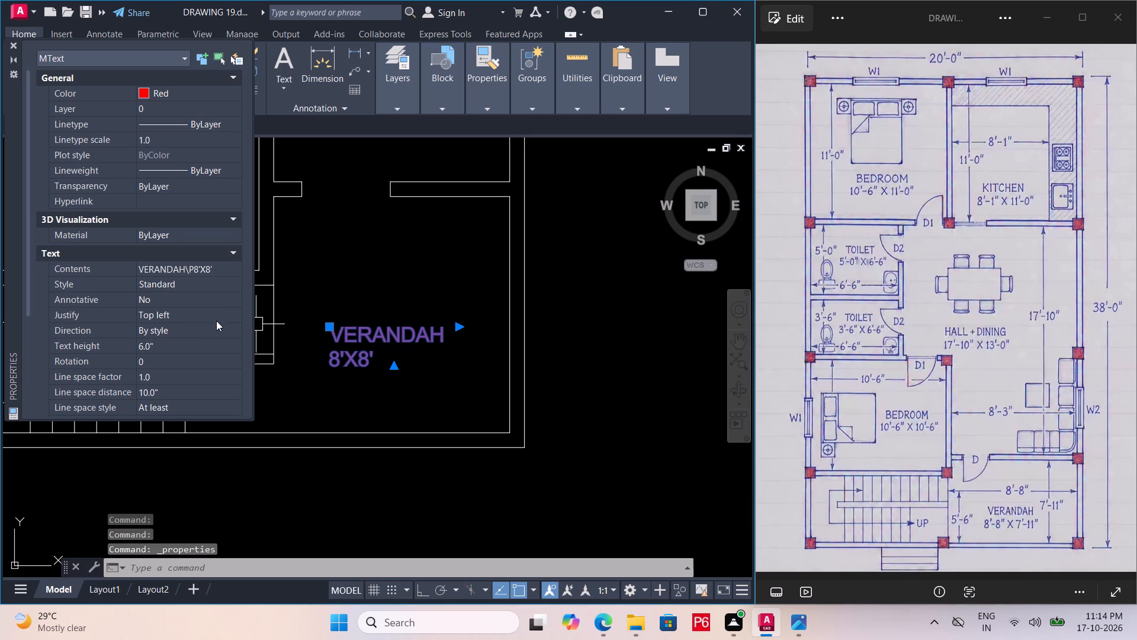
click(225, 314)
click(235, 317)
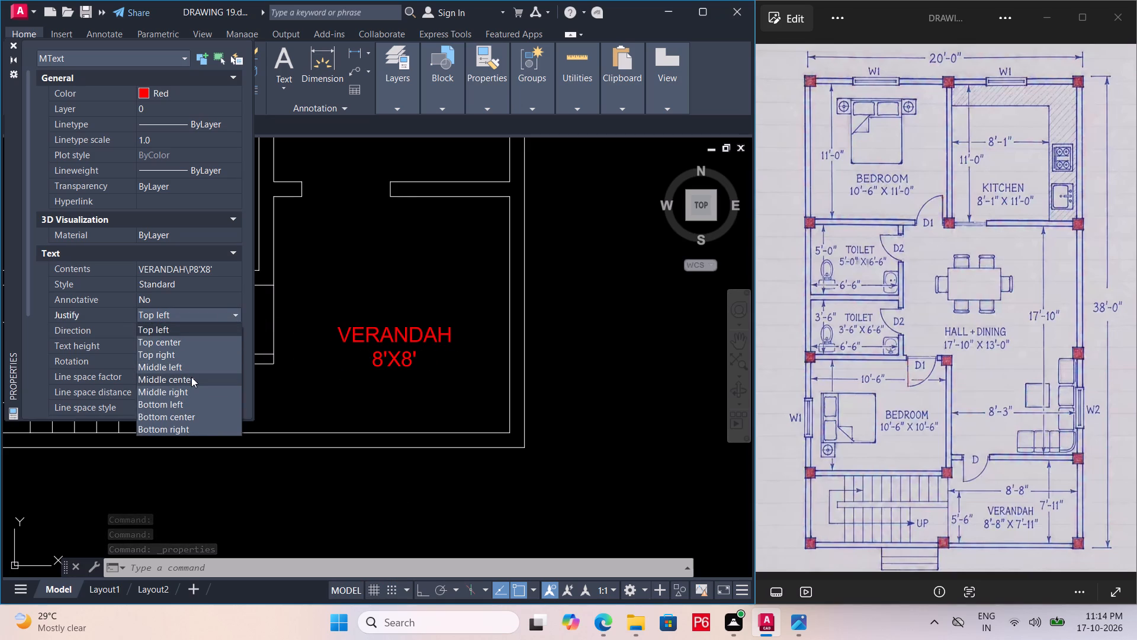
click(197, 343)
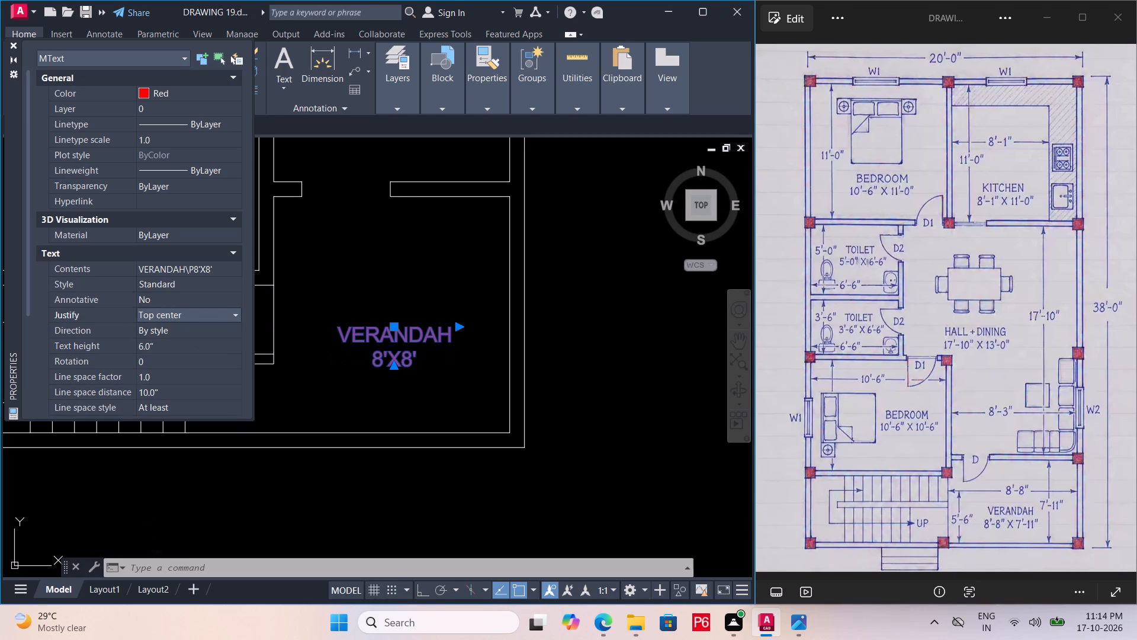
key(Escape)
click(452, 386)
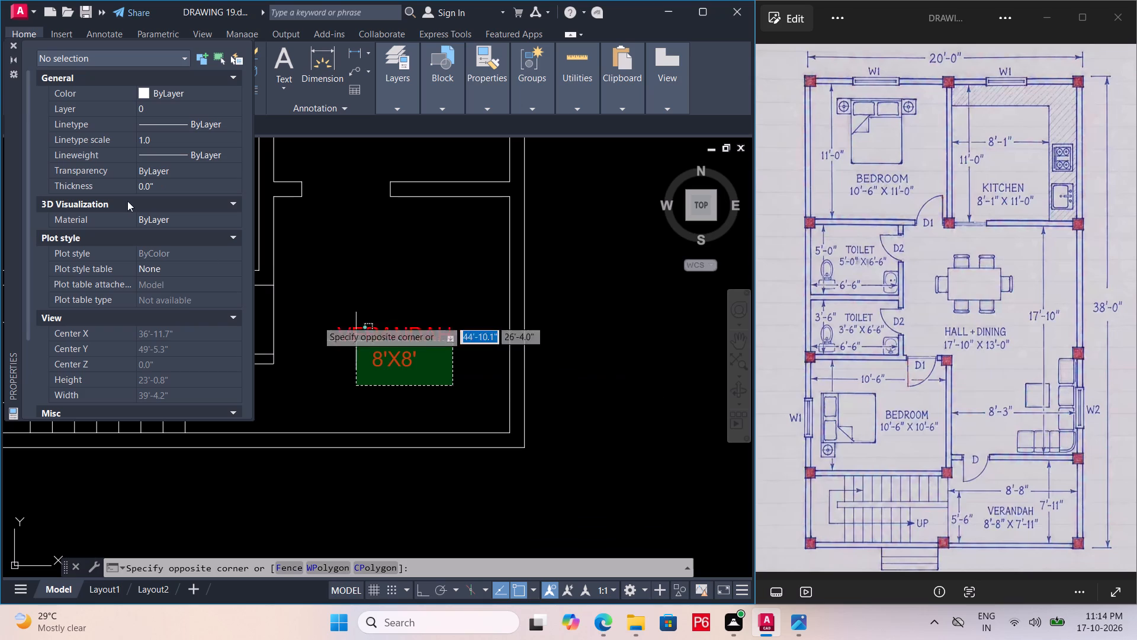
click(12, 46)
key(Escape)
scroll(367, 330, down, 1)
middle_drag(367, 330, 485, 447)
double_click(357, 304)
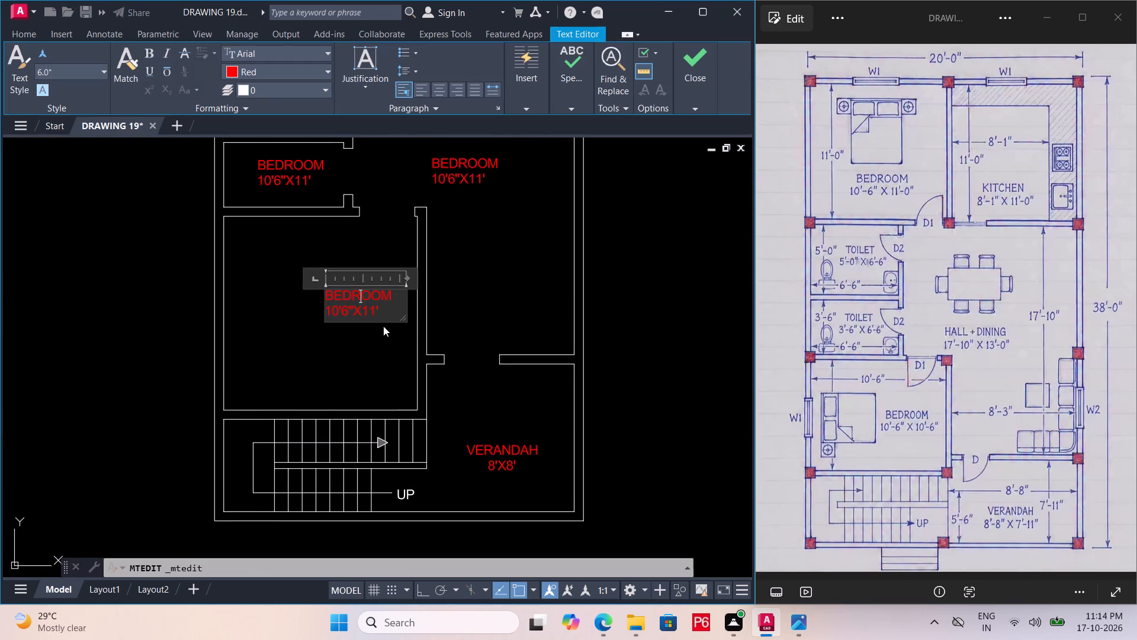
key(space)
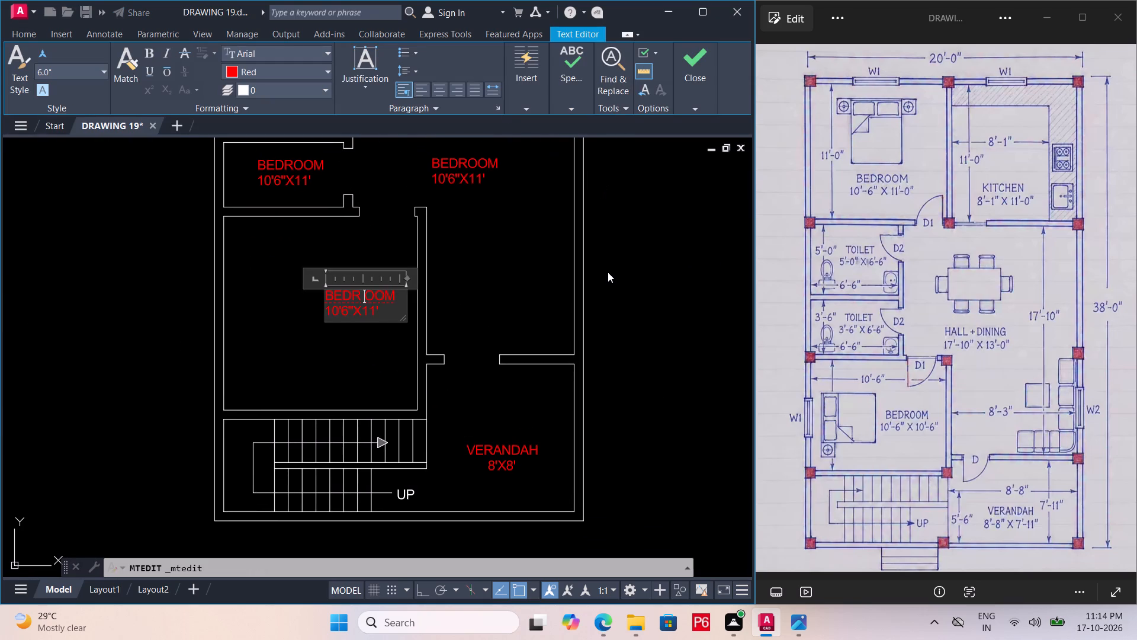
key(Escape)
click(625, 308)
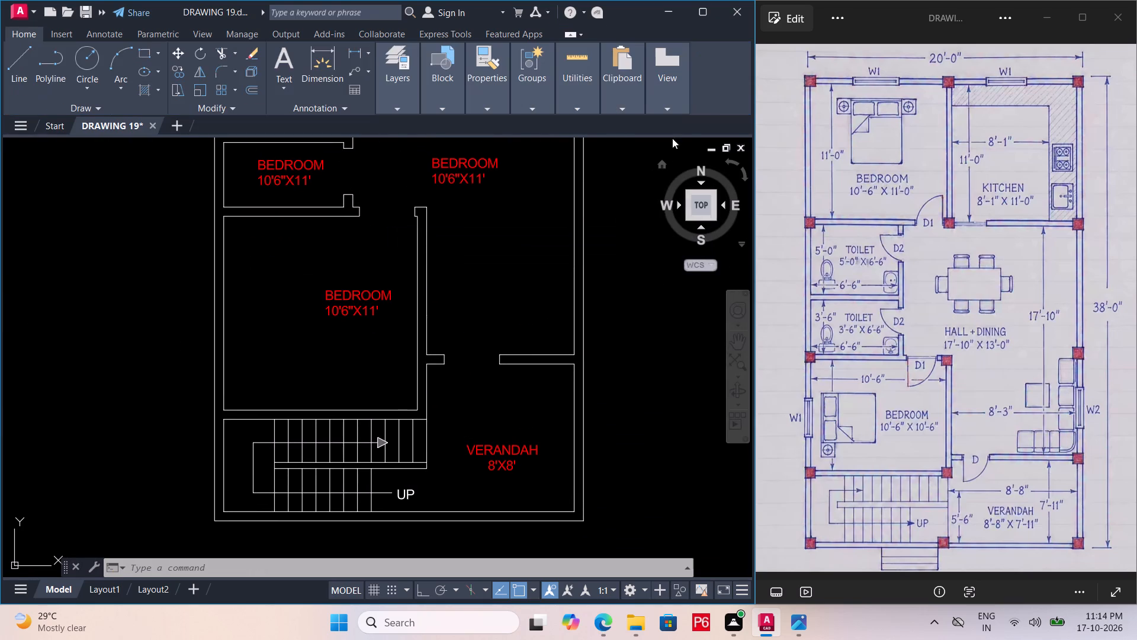
Measure the inside dimensions of the bedroom above the staircase with the quick measure tool.
click(575, 98)
click(590, 125)
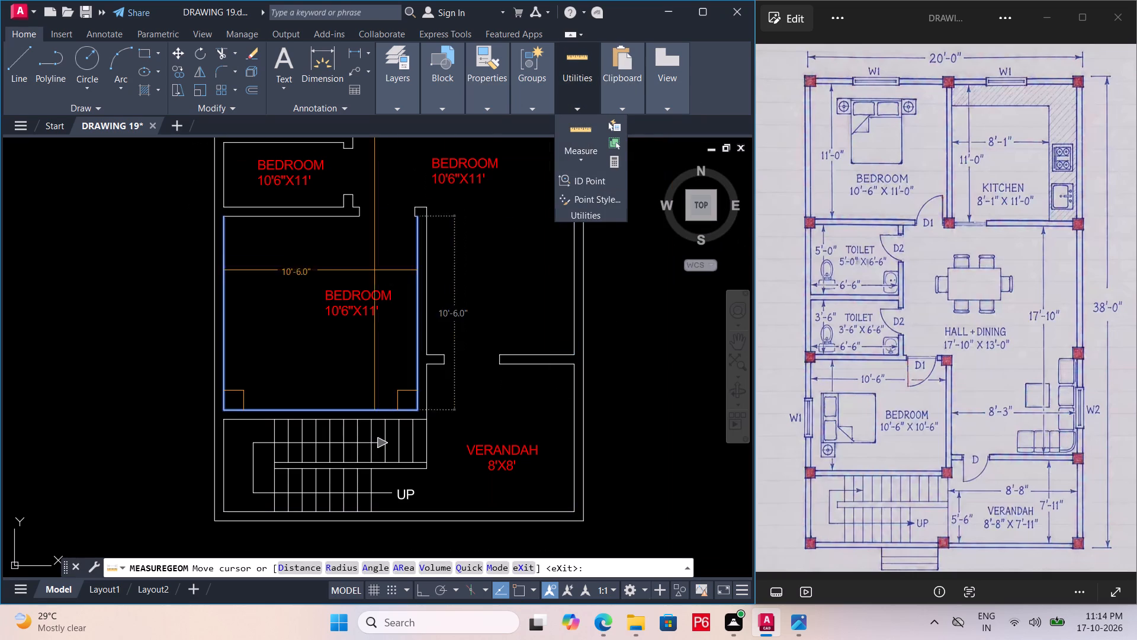
key(Escape)
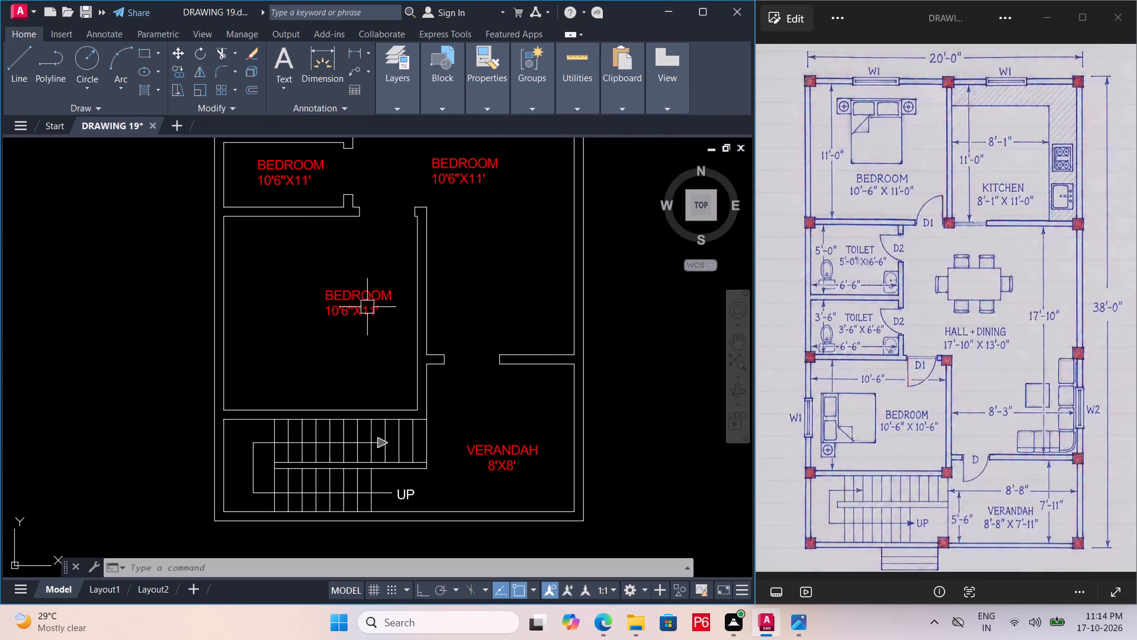
Rewrite the label of the bedroom above the staircase as BEDROOM with 10'6"X10'6" on a second line.
double_click(367, 300)
scroll(389, 313, up, 1)
click(383, 317)
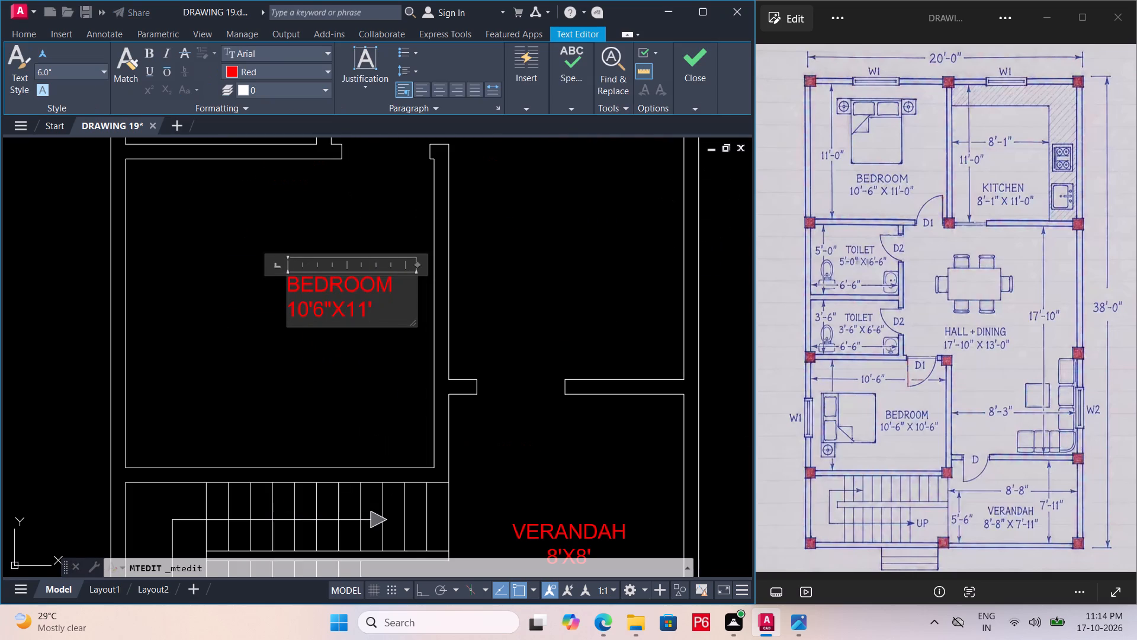
key(BackSpace)
key(BackSpace)
key(BackSpace)
key(BackSpace)
key(BackSpace)
key(BackSpace)
key(BackSpace)
key(BackSpace)
key(BackSpace)
key(BackSpace)
key(BackSpace)
key(BackSpace)
key(BackSpace)
key(BackSpace)
key(BackSpace)
key(BackSpace)
key(BackSpace)
key(BackSpace)
key(BackSpace)
key(BackSpace)
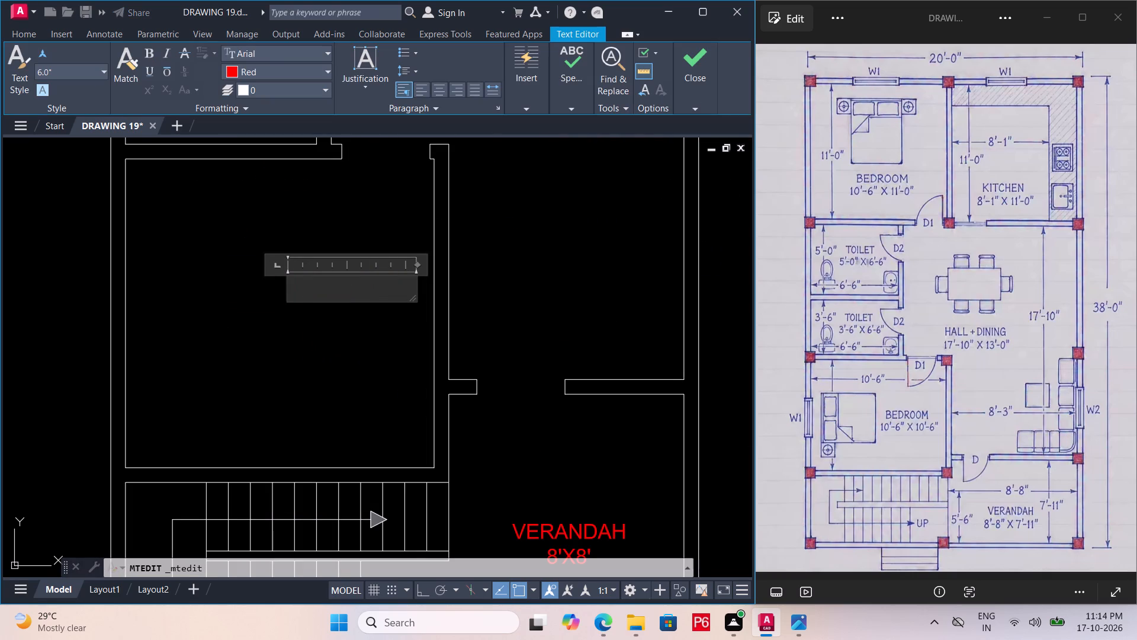
text(BED)
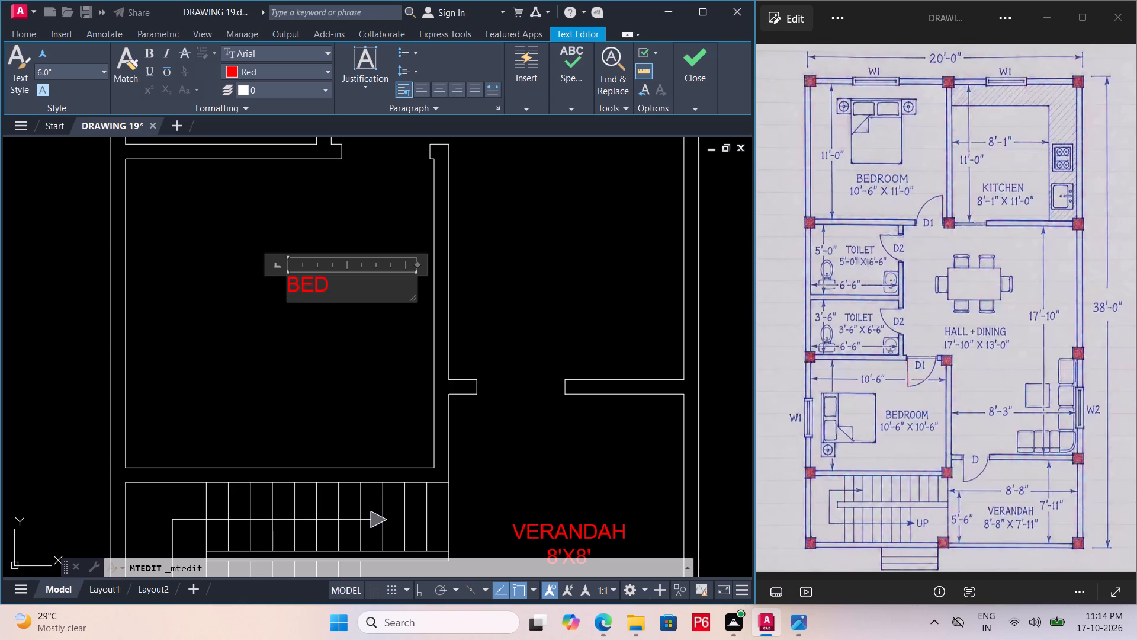
text(ROOM)
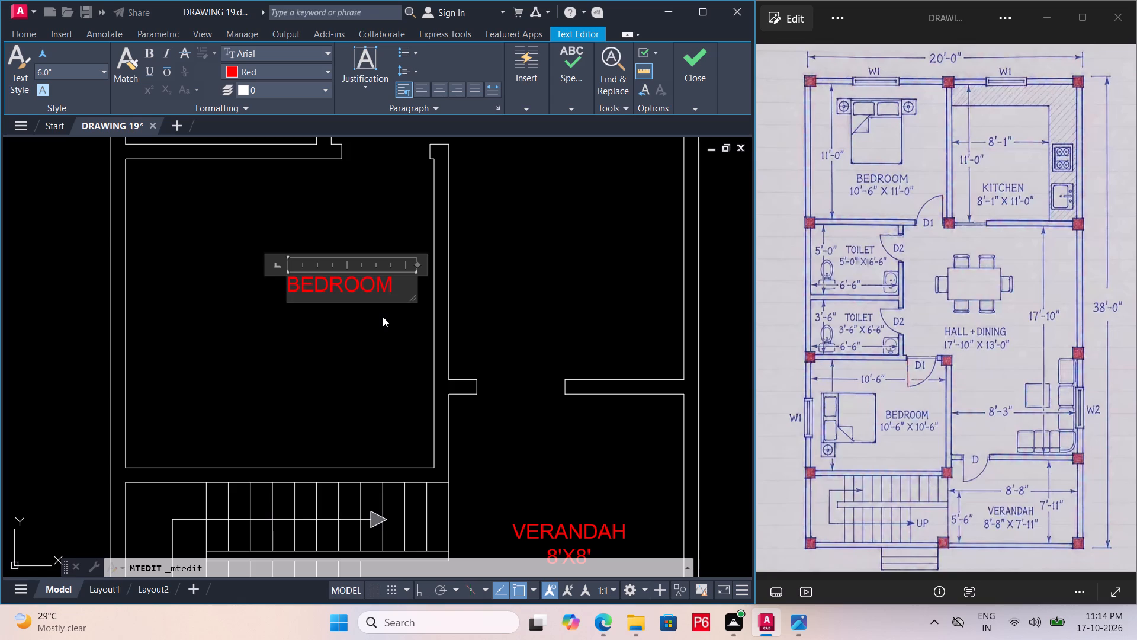
key(Return)
text(10'6")
text(X10'6")
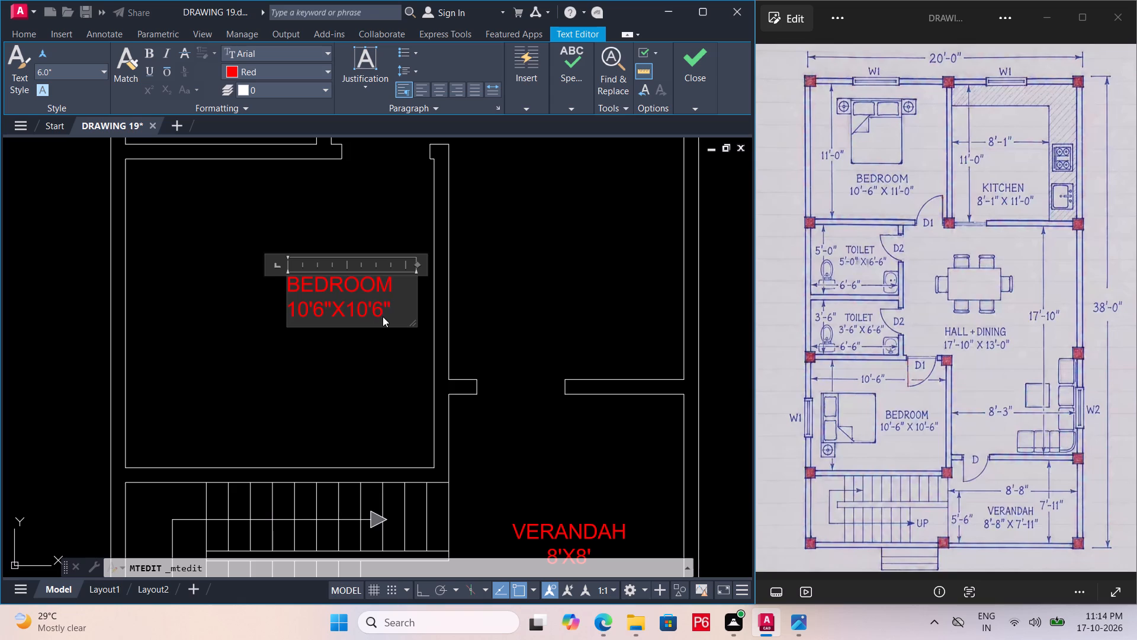
click(406, 380)
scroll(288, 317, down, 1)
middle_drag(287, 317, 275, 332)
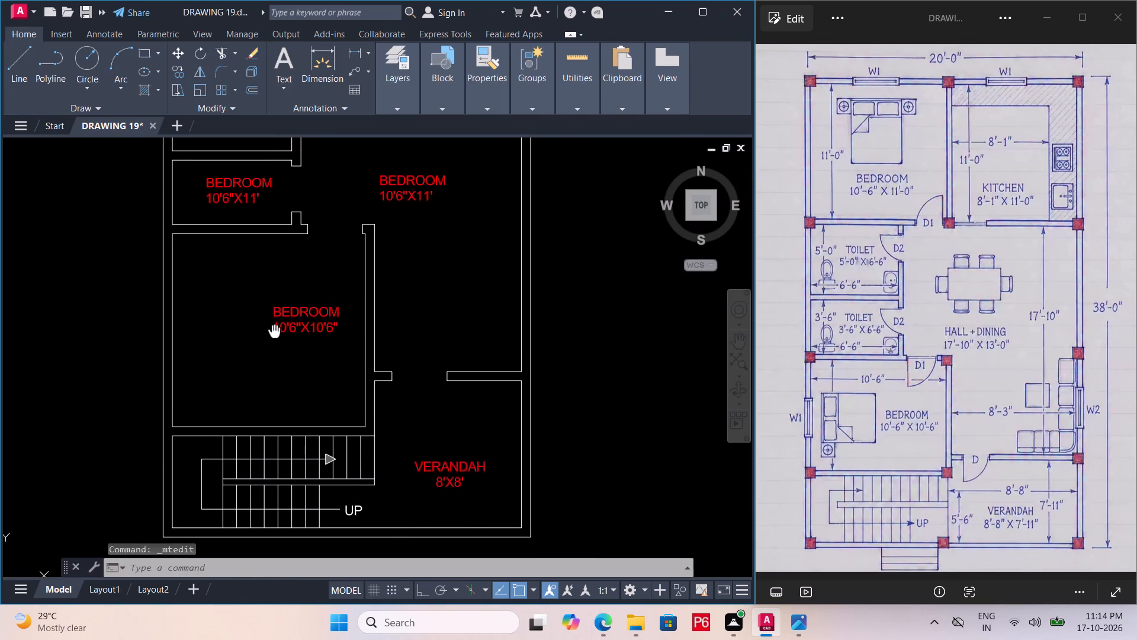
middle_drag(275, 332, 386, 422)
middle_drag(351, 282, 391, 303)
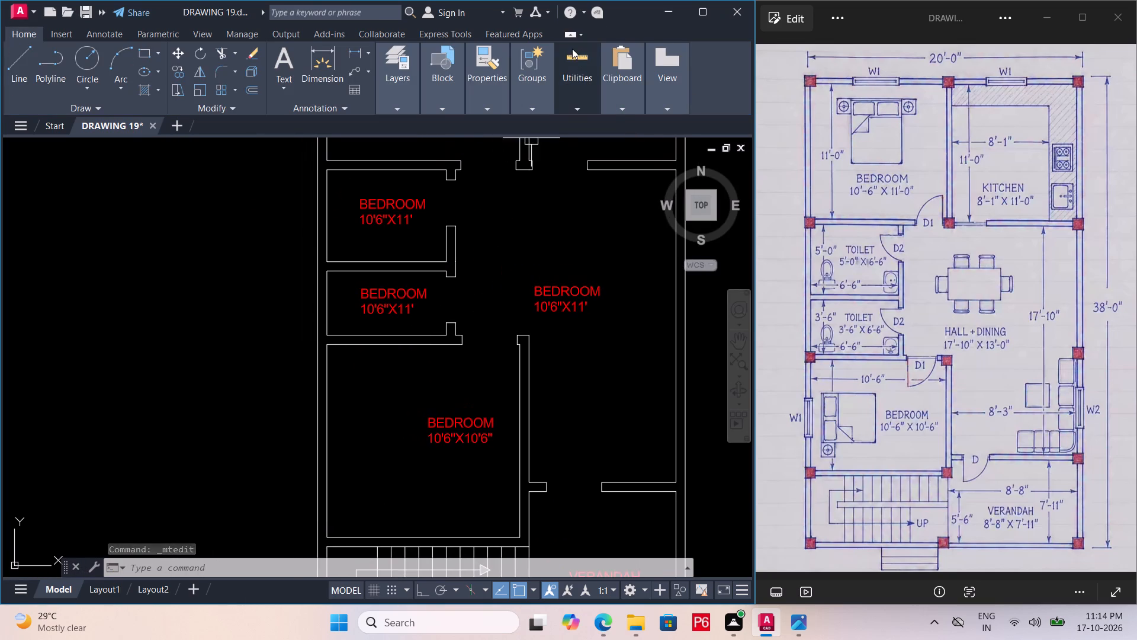
Measure the inside dimensions of the small room directly above the lower bedroom with the quick measure tool.
click(579, 124)
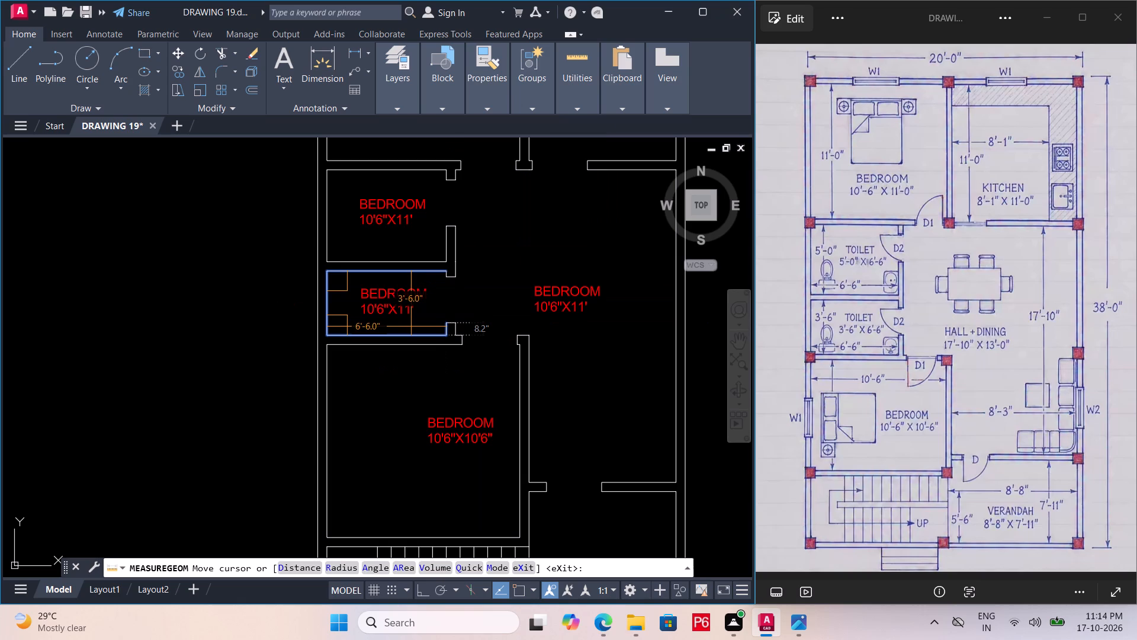
key(Escape)
Save the drawing.
key(ctrl+s)
key(ctrl+s)
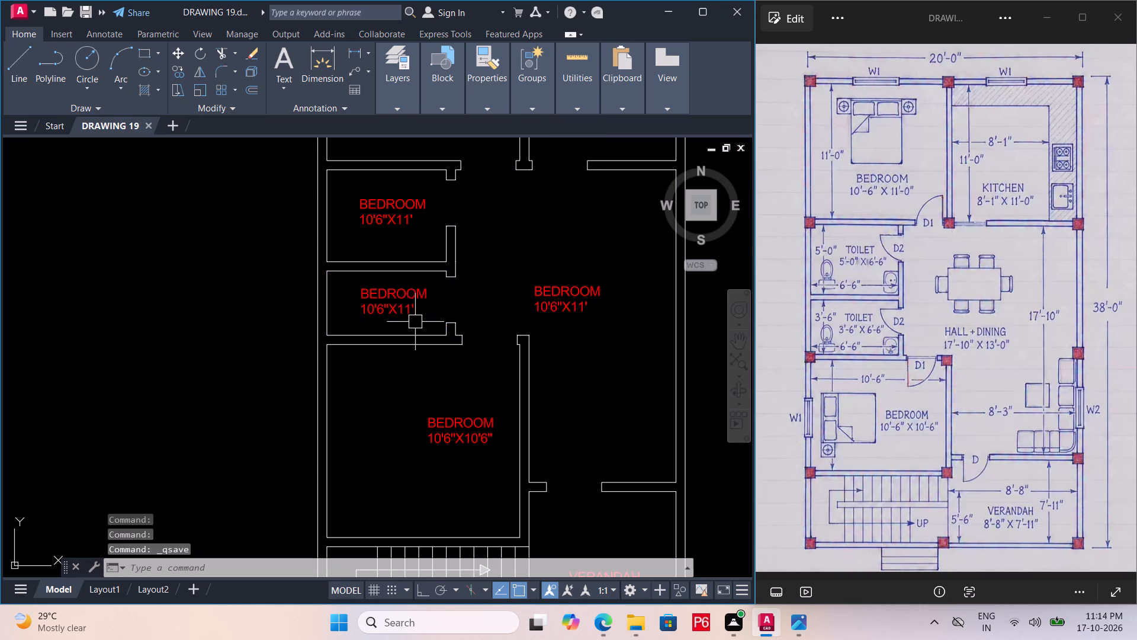
Replace the BEDROOM label in the small room directly above the lower bedroom with TOILET and 3'6"X6'6" on a second line.
double_click(414, 303)
click(425, 314)
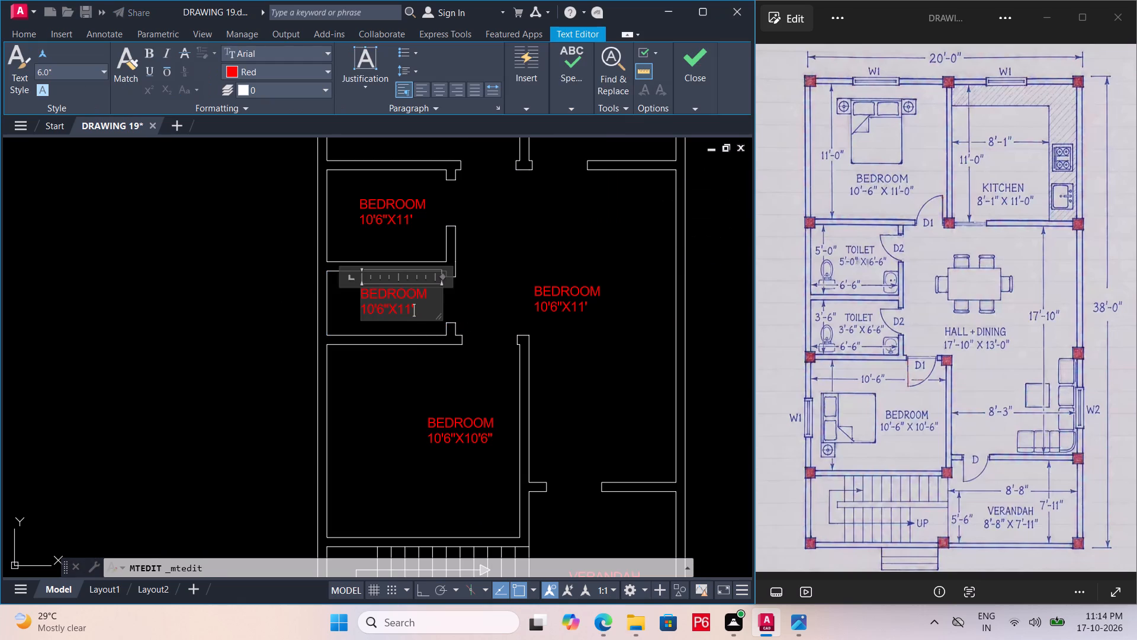
key(BackSpace)
key(BackSpace)
key(BackSpace)
key(BackSpace)
key(BackSpace)
key(BackSpace)
key(BackSpace)
key(BackSpace)
key(BackSpace)
key(BackSpace)
key(BackSpace)
key(BackSpace)
key(BackSpace)
key(BackSpace)
key(BackSpace)
key(BackSpace)
key(BackSpace)
key(BackSpace)
key(BackSpace)
key(BackSpace)
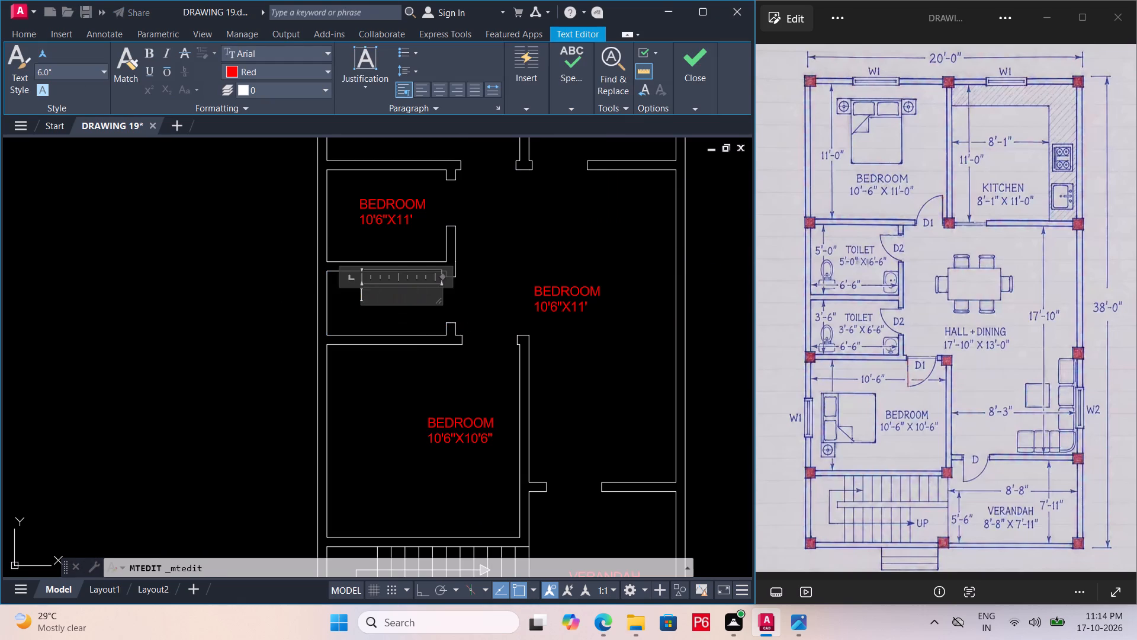
text(TOILET)
key(Return)
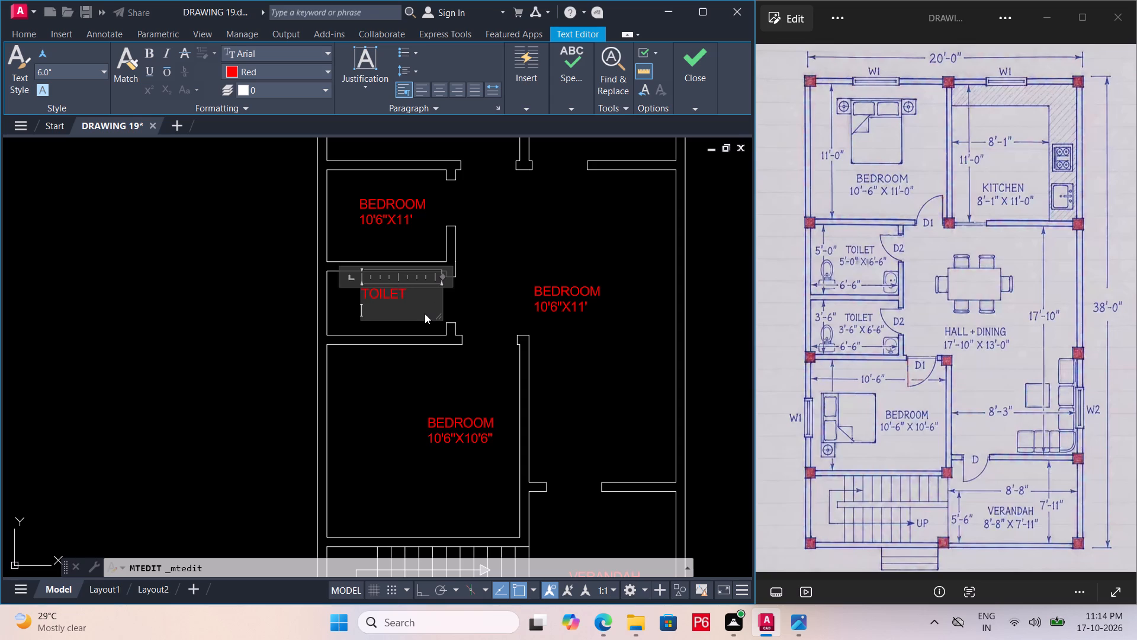
text(3'6"X)
text(6'6")
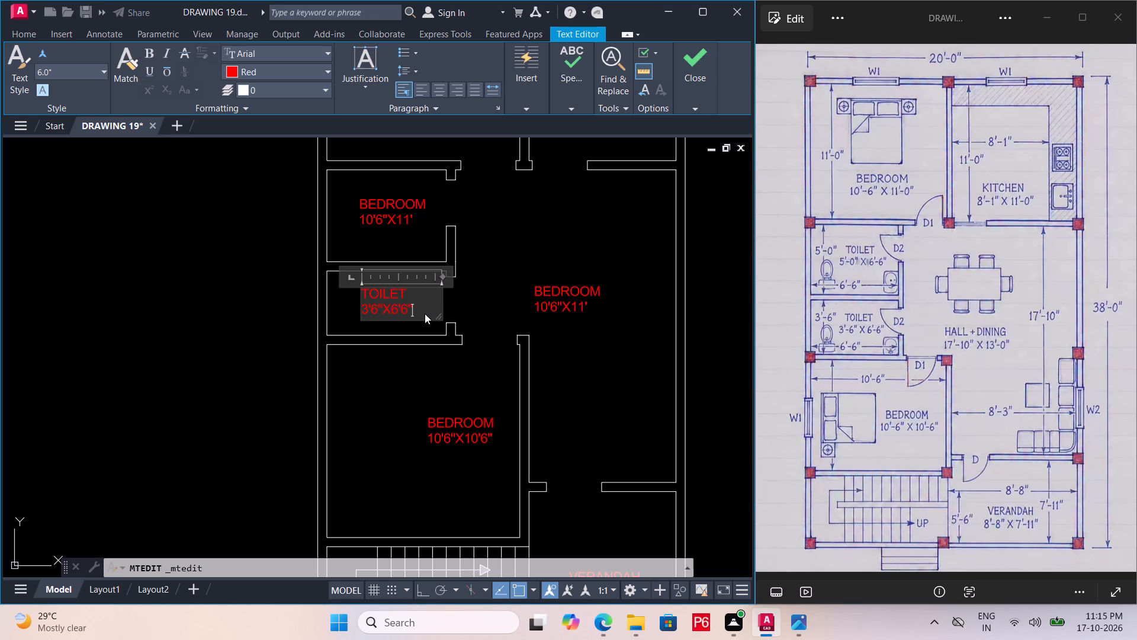
click(471, 306)
Replace the BEDROOM label in the upper of the two small rooms with TOILET and 5'X6'6" on a second line.
double_click(393, 220)
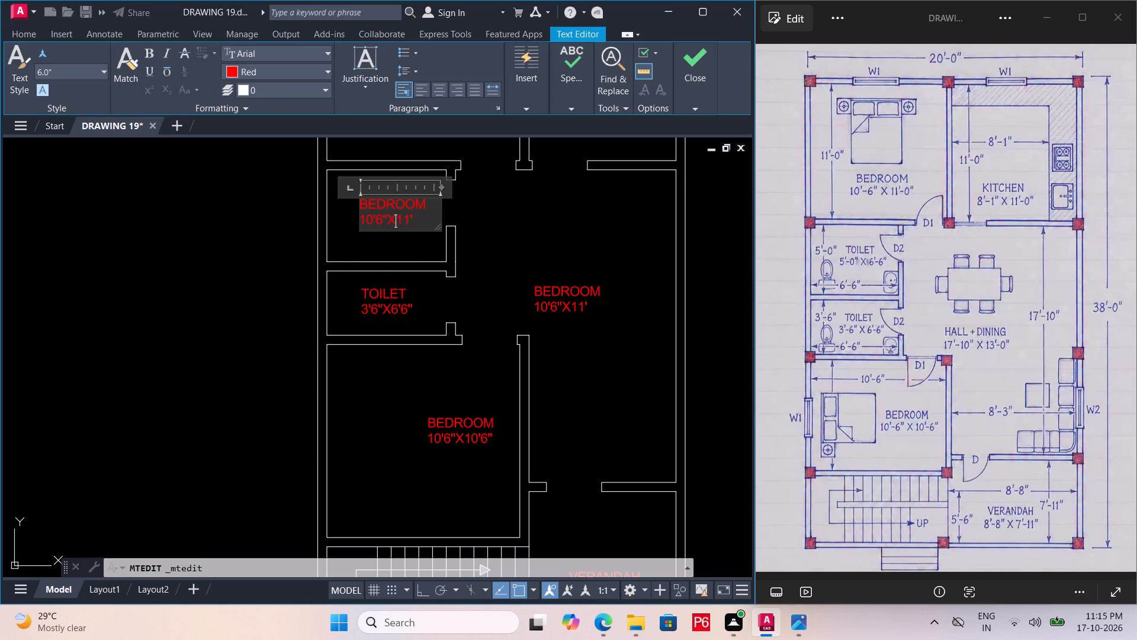
click(418, 220)
key(BackSpace)
key(BackSpace)
key(BackSpace)
key(BackSpace)
key(BackSpace)
key(BackSpace)
key(BackSpace)
key(BackSpace)
key(BackSpace)
key(BackSpace)
key(BackSpace)
key(BackSpace)
key(BackSpace)
key(BackSpace)
key(BackSpace)
key(BackSpace)
key(BackSpace)
key(BackSpace)
key(BackSpace)
key(BackSpace)
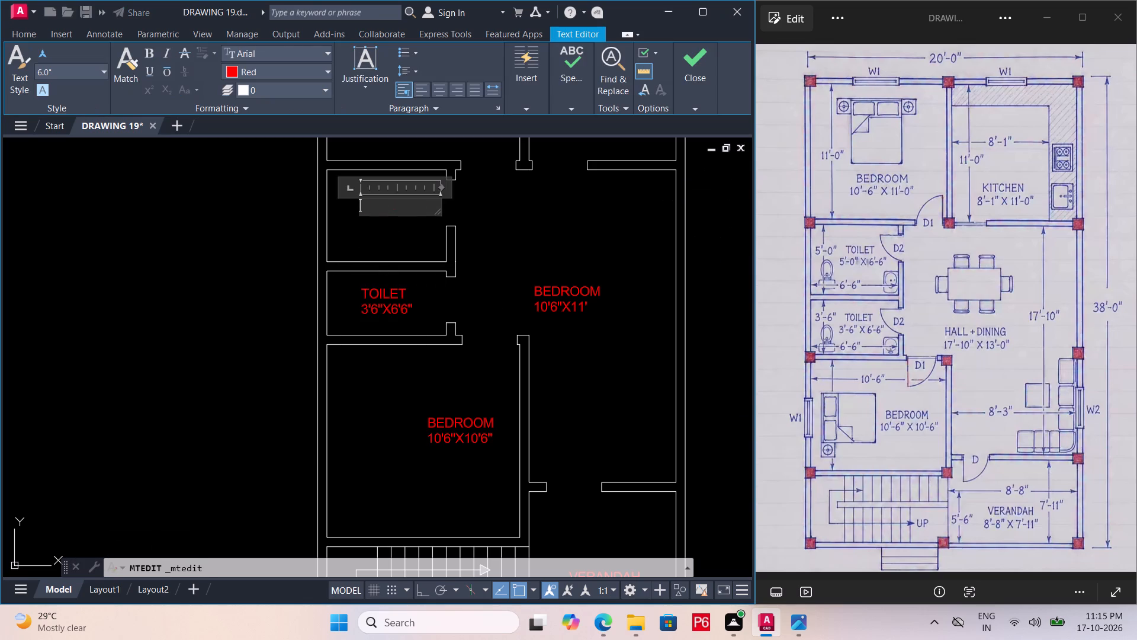
text(TOILET)
key(Return)
text(5'X6)
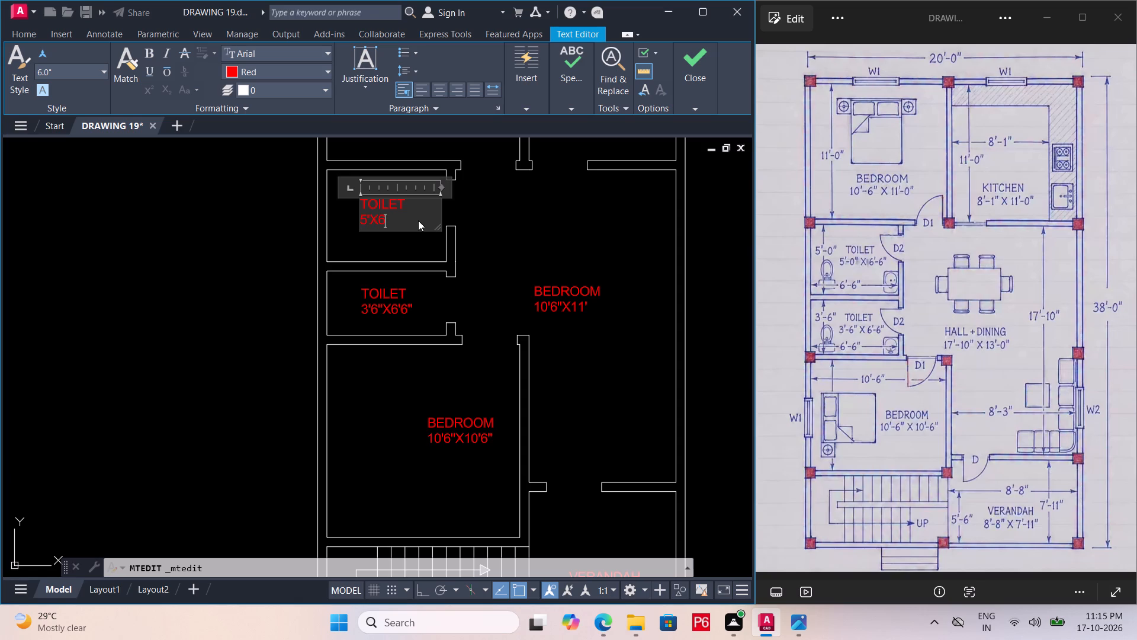
text('6')
key(BackSpace)
key(shift+quotedbl)
click(514, 219)
Measure the inside dimensions of the plan's upper-right room with the quick measure tool.
scroll(432, 245, down, 1)
middle_drag(432, 245, 374, 278)
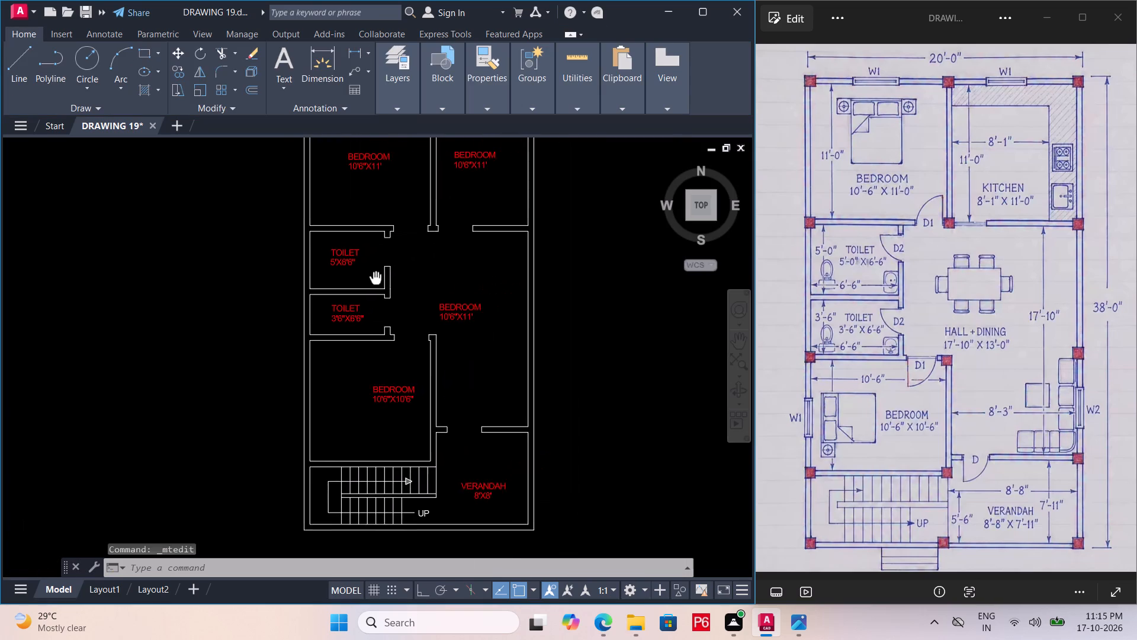
middle_drag(374, 278, 356, 316)
middle_drag(348, 220, 369, 252)
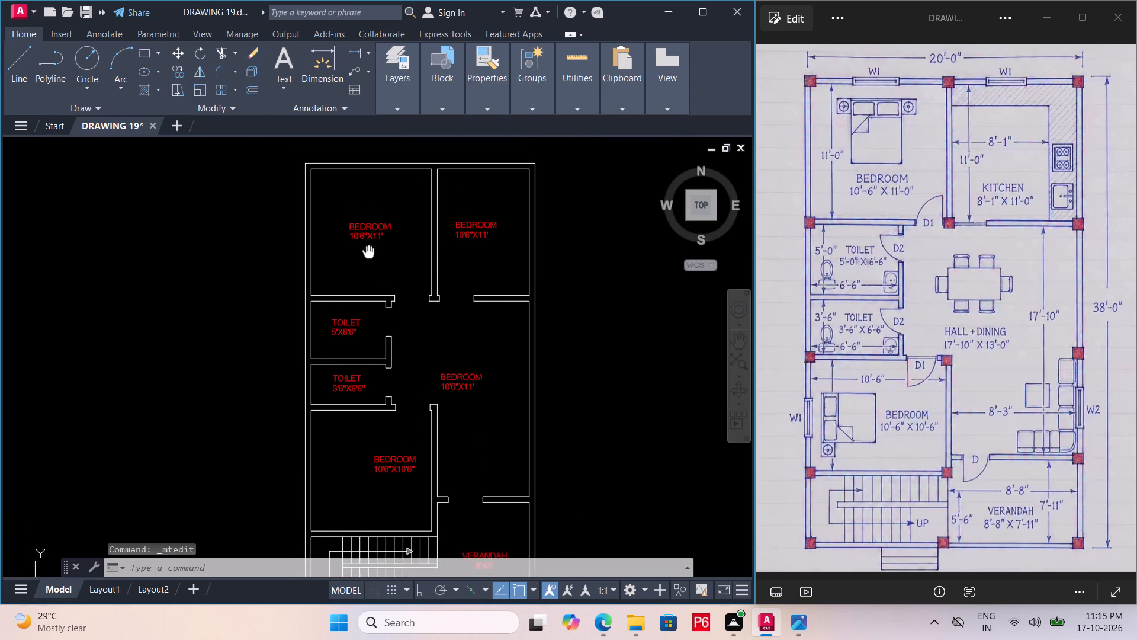
middle_drag(369, 252, 371, 256)
middle_drag(463, 274, 363, 262)
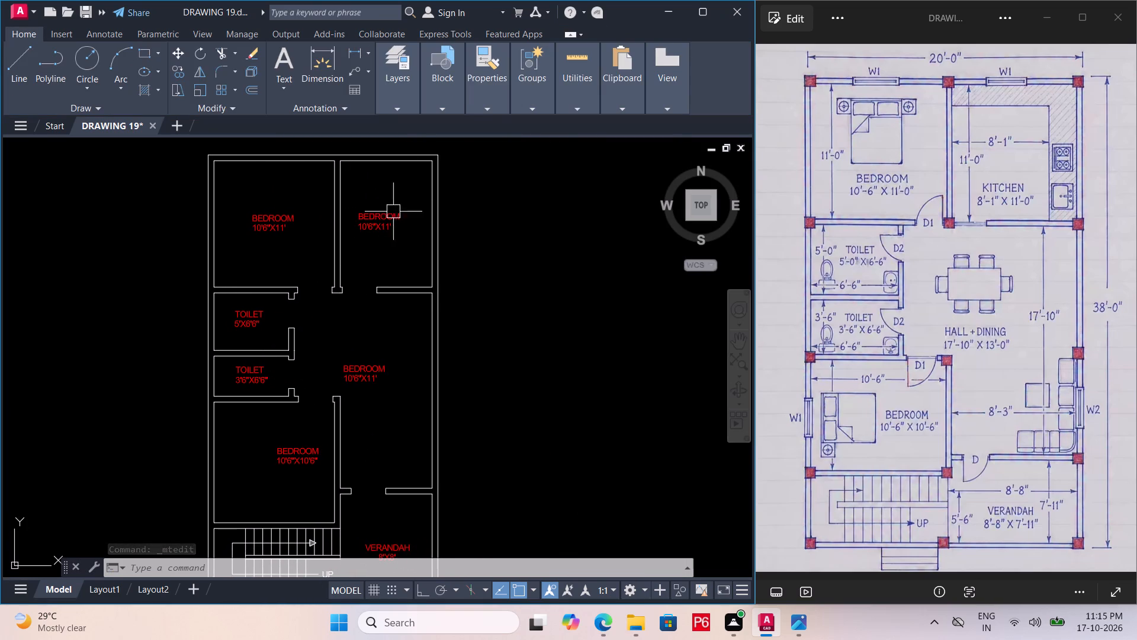
click(485, 104)
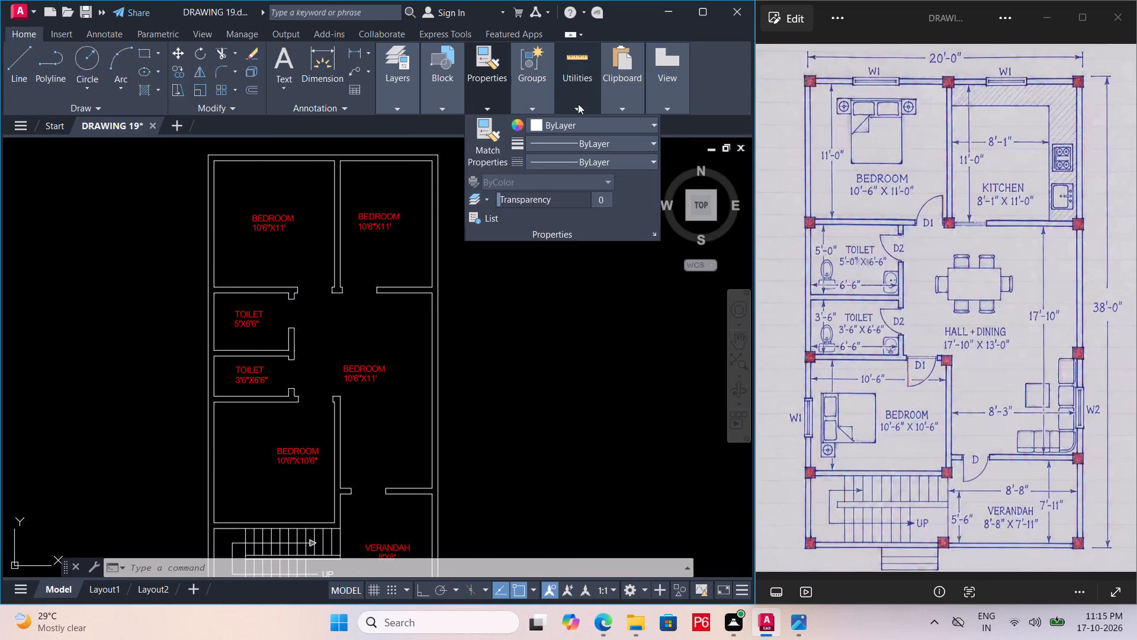
click(587, 101)
click(580, 124)
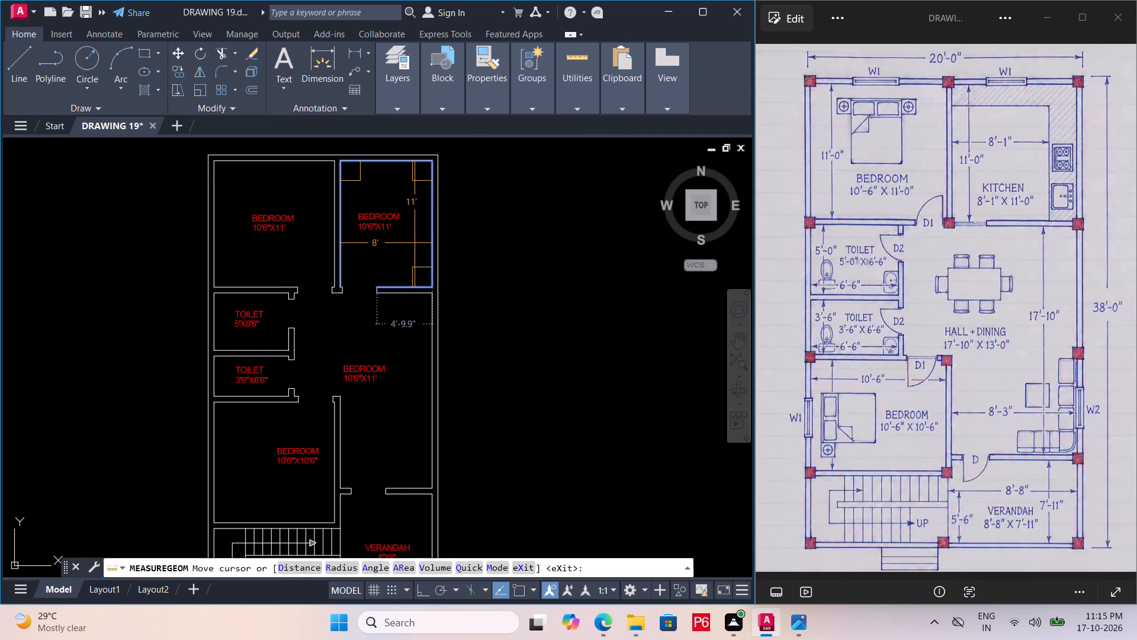
key(Escape)
Replace the BEDROOM label in the plan's upper-right room with KITCHEN and 8'X11' on a second line.
click(378, 229)
click(378, 229)
scroll(380, 227, up, 4)
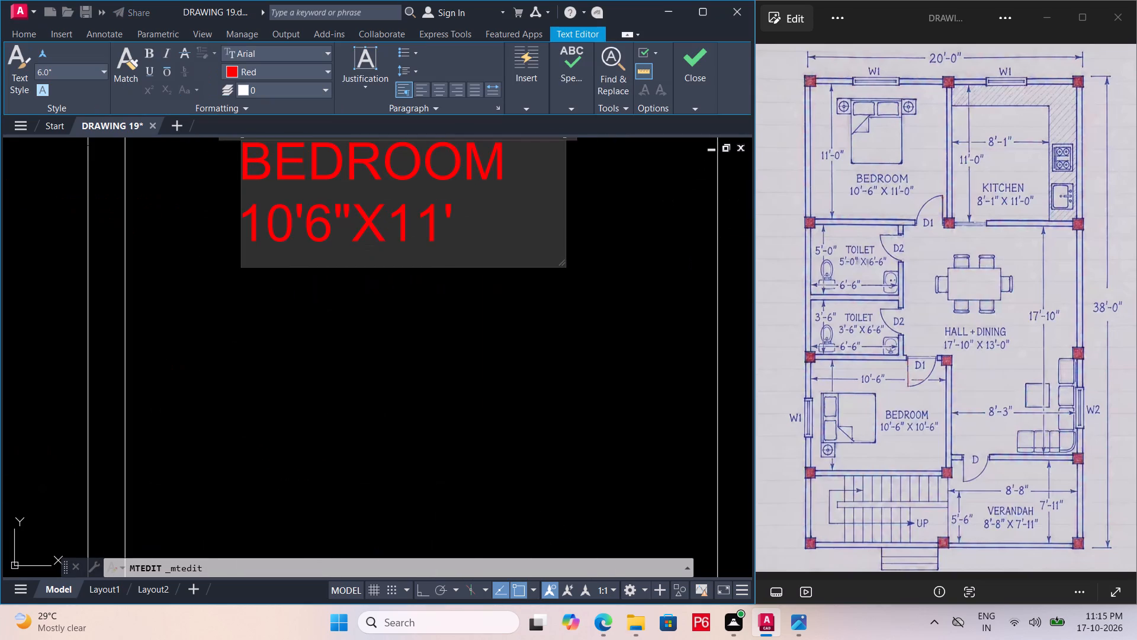
key(BackSpace)
key(BackSpace)
key(BackSpace)
key(BackSpace)
key(BackSpace)
key(BackSpace)
key(BackSpace)
key(BackSpace)
key(BackSpace)
key(BackSpace)
key(BackSpace)
key(BackSpace)
key(BackSpace)
key(BackSpace)
key(BackSpace)
key(BackSpace)
key(BackSpace)
key(BackSpace)
key(BackSpace)
key(BackSpace)
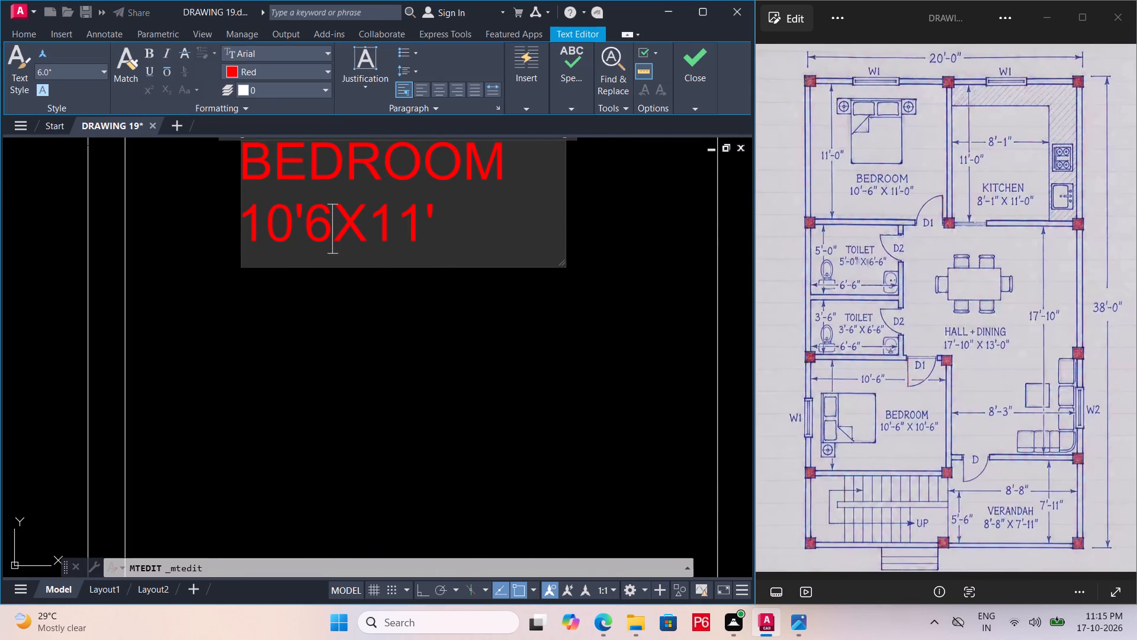
text(LITCHEN)
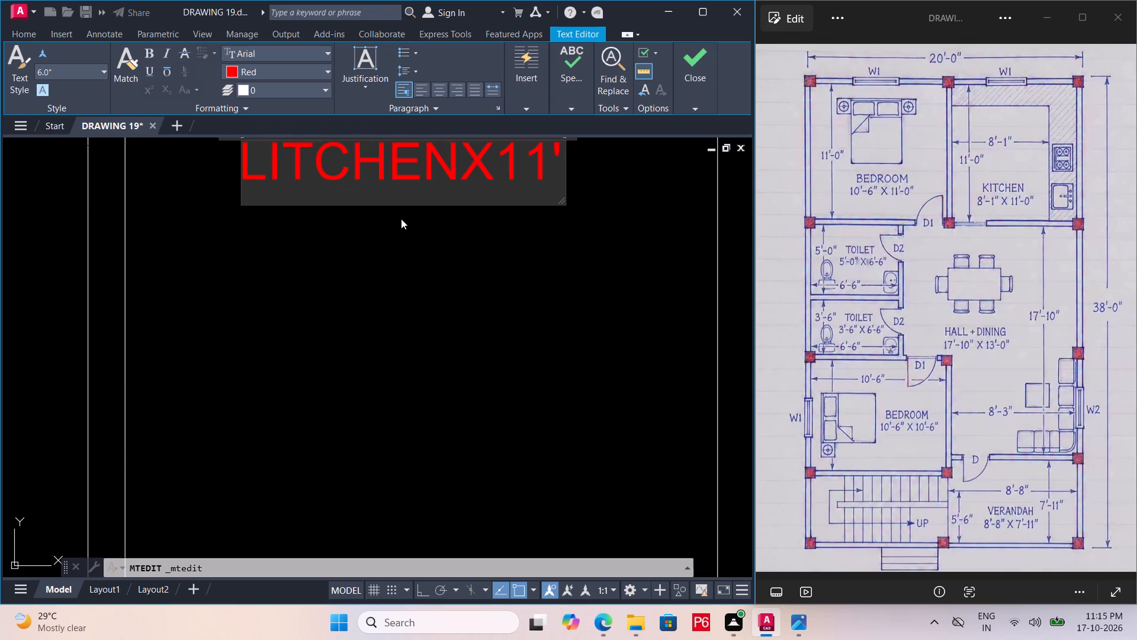
key(BackSpace)
key(BackSpace)
key(BackSpace)
key(BackSpace)
key(BackSpace)
key(BackSpace)
key(BackSpace)
key(BackSpace)
key(BackSpace)
key(BackSpace)
key(BackSpace)
key(BackSpace)
key(BackSpace)
key(BackSpace)
key(BackSpace)
key(BackSpace)
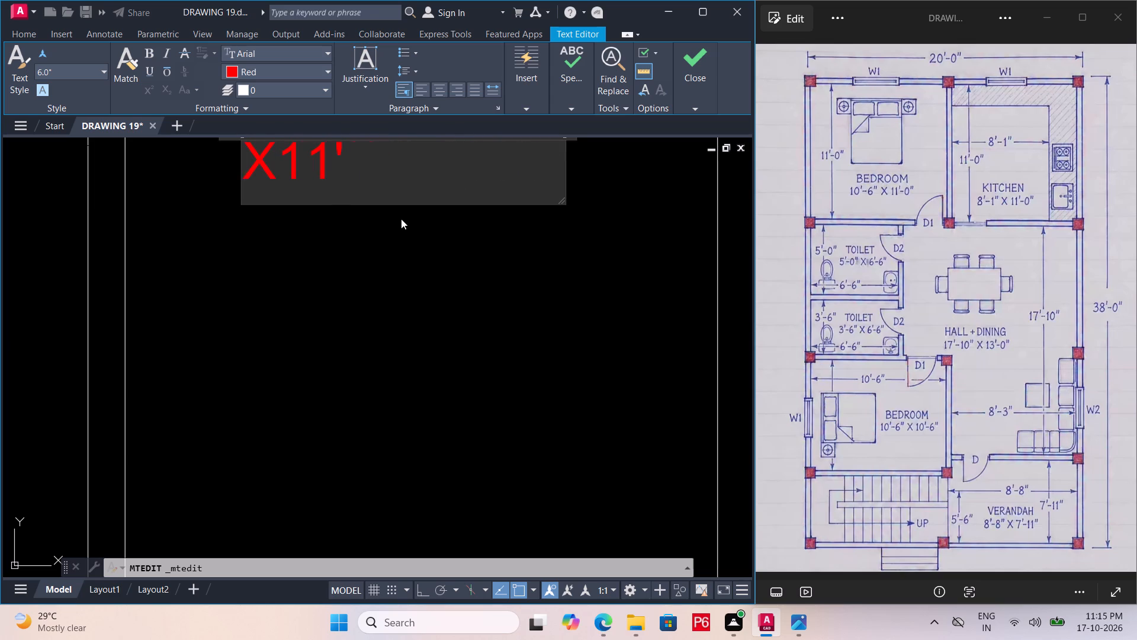
text(KI)
text(TCHEN)
key(Return)
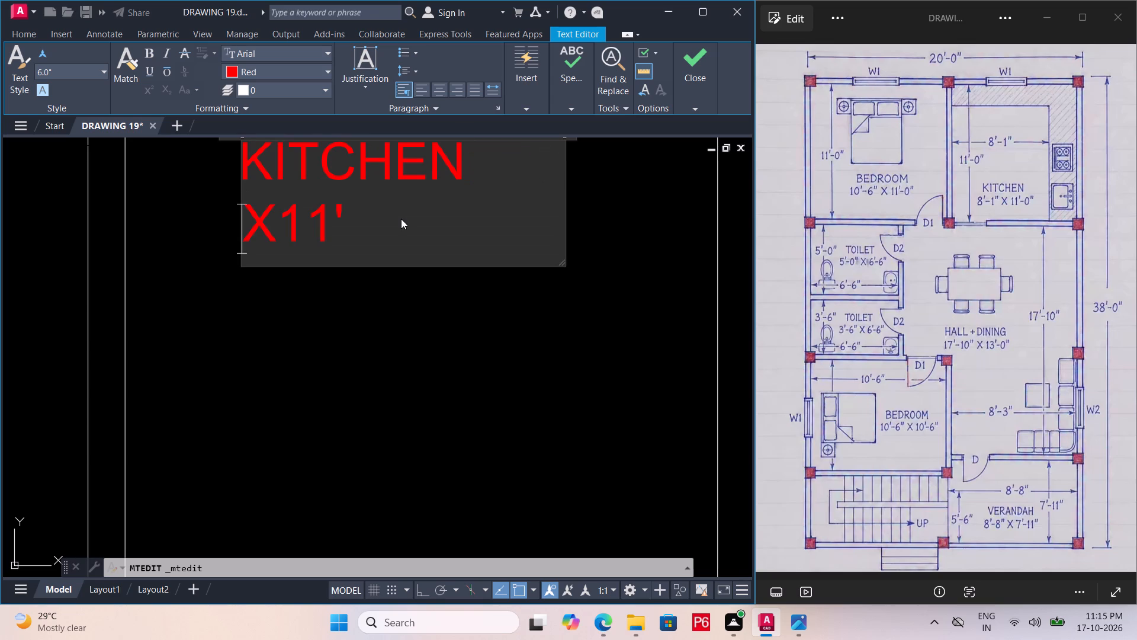
text(8')
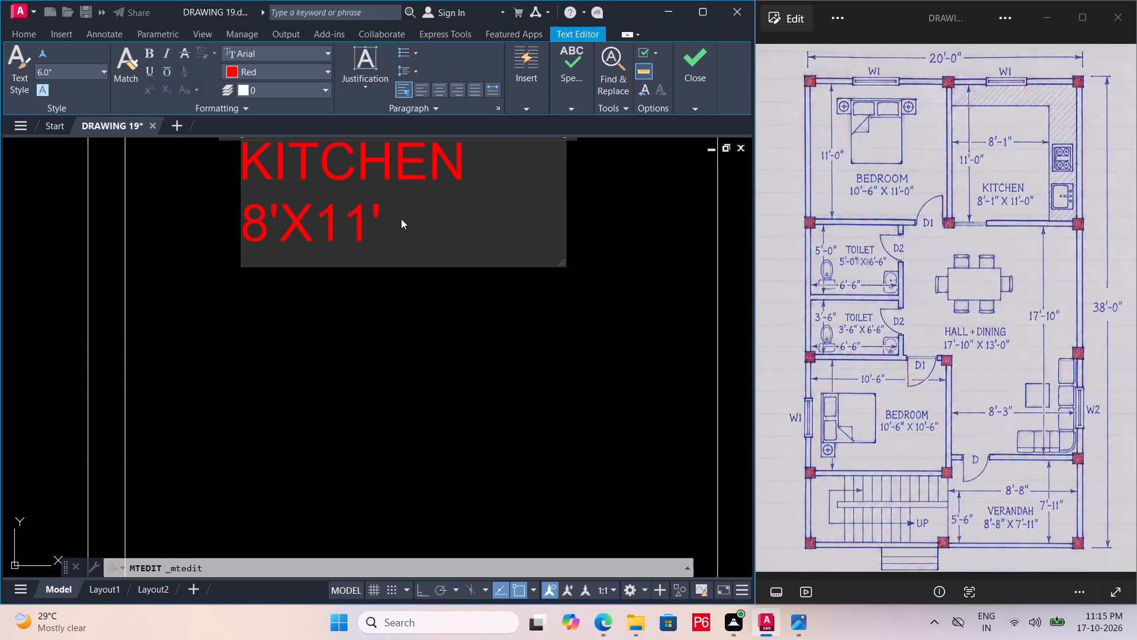
click(410, 233)
scroll(419, 206, down, 1)
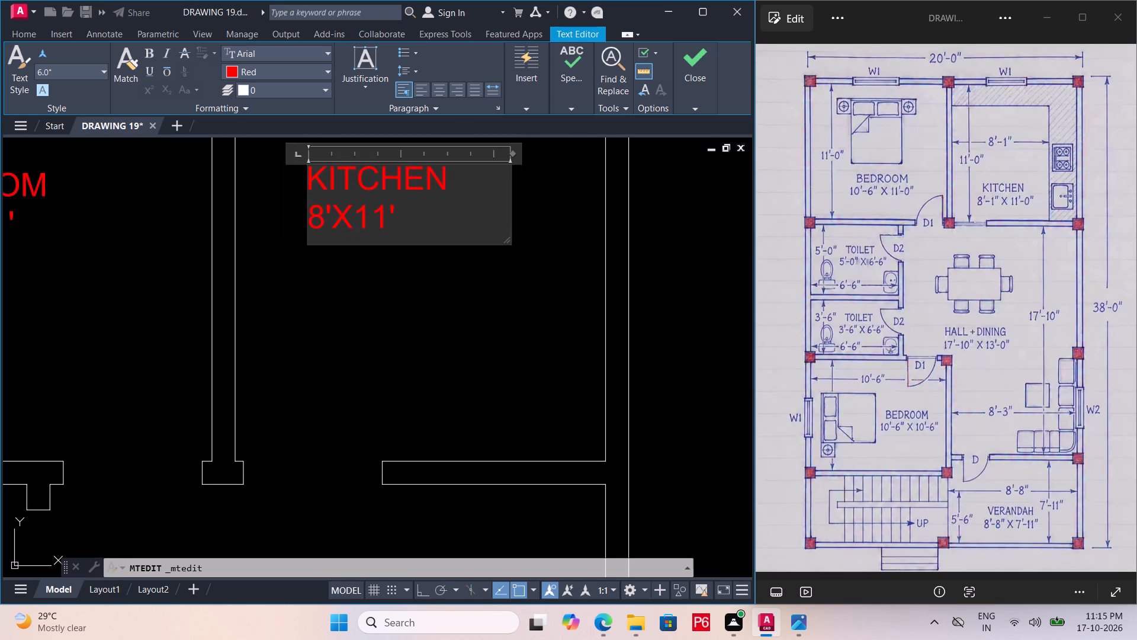
click(452, 273)
Save the drawing with the updated room labels.
key(ctrl+s)
key(ctrl+s)
Set the KITCHEN label's justification to Top center and close its properties.
click(369, 220)
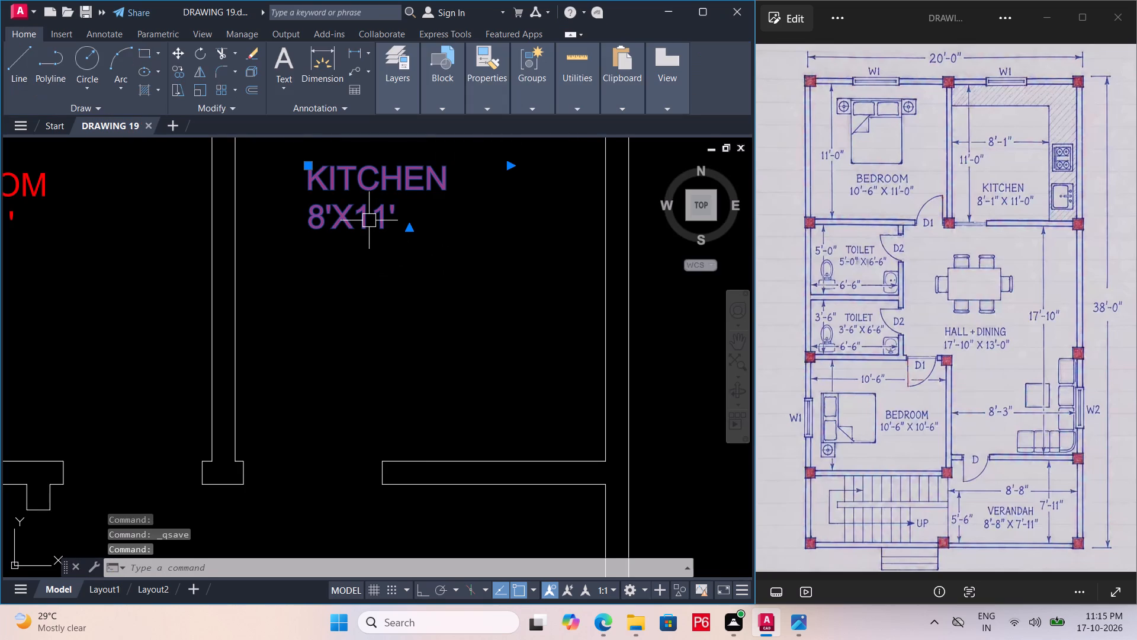
right_click(369, 220)
click(484, 576)
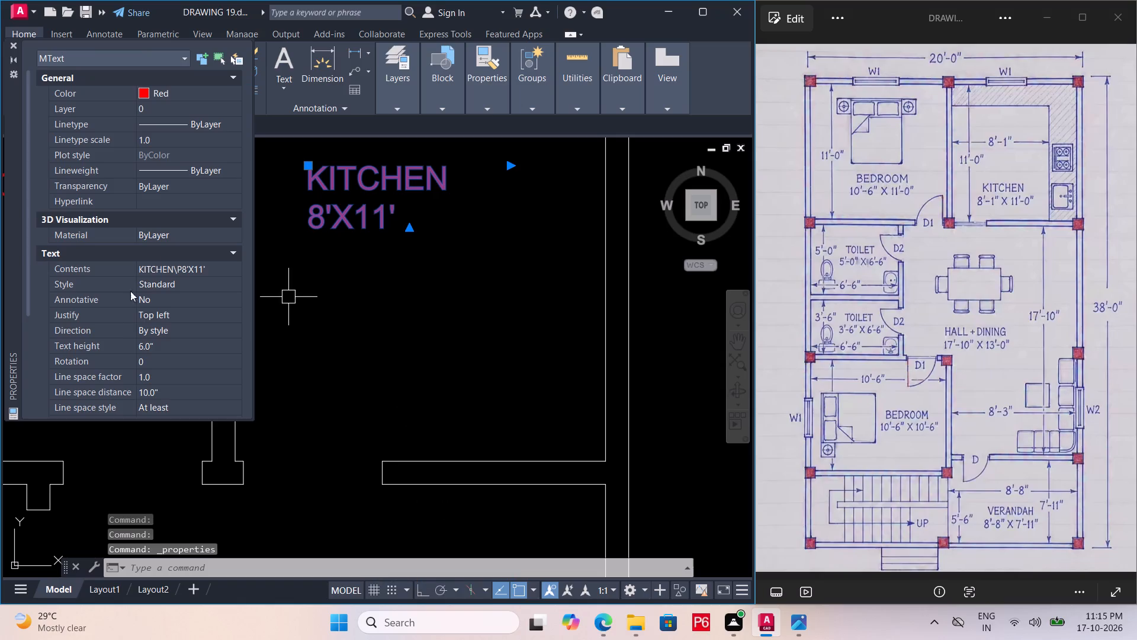
click(210, 316)
click(202, 319)
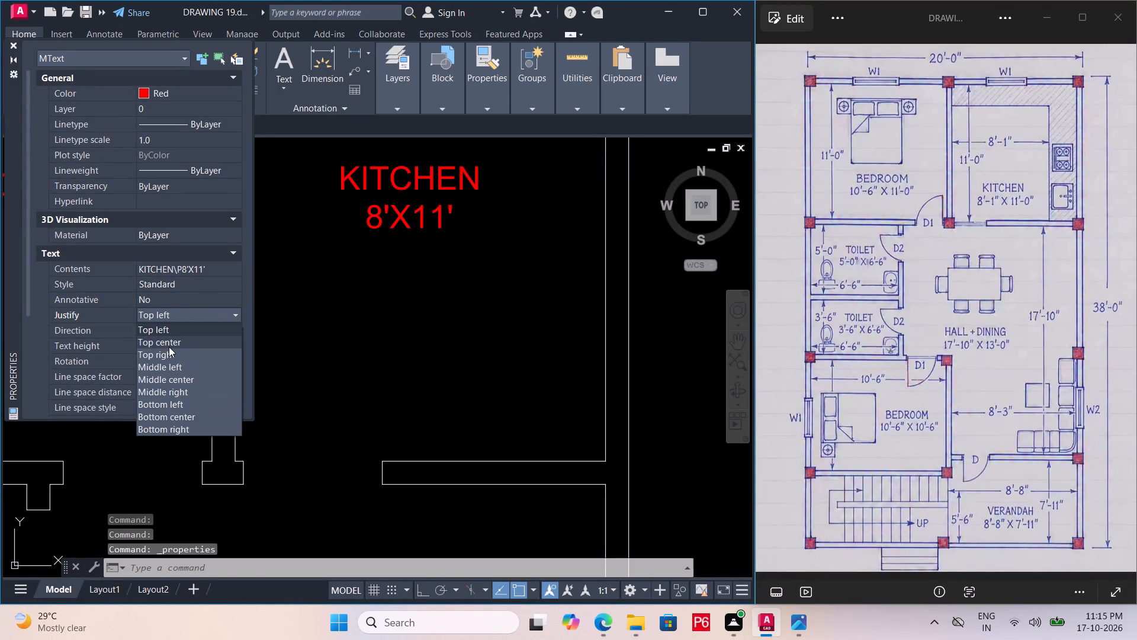
click(174, 341)
click(404, 338)
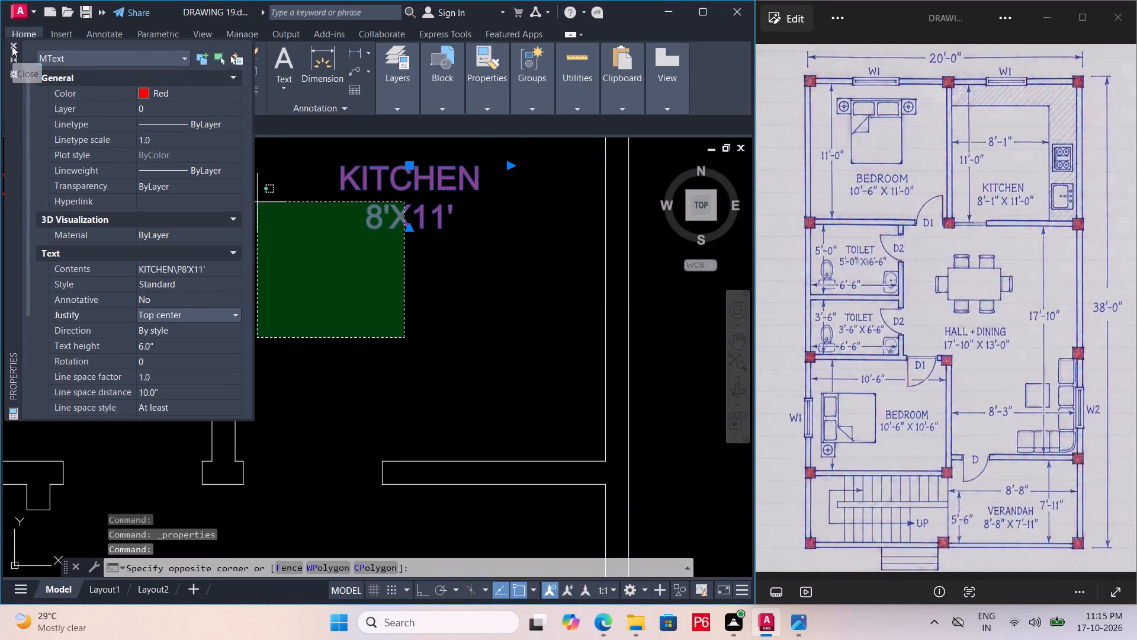
click(12, 46)
key(space)
middle_drag(410, 341, 580, 376)
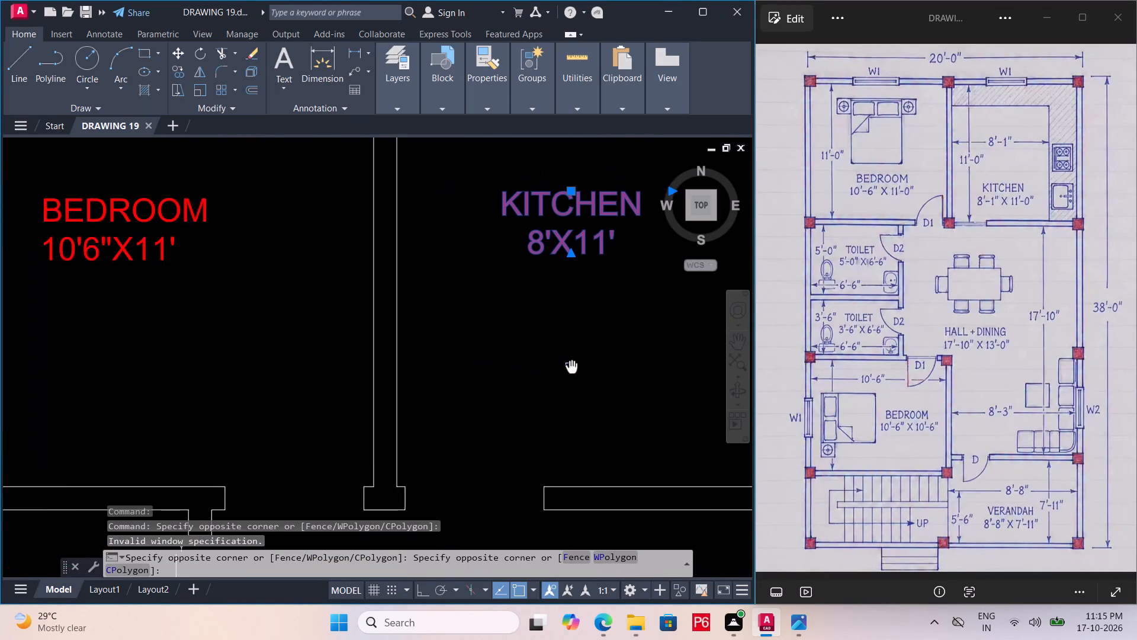
middle_drag(580, 376, 580, 378)
key(Escape)
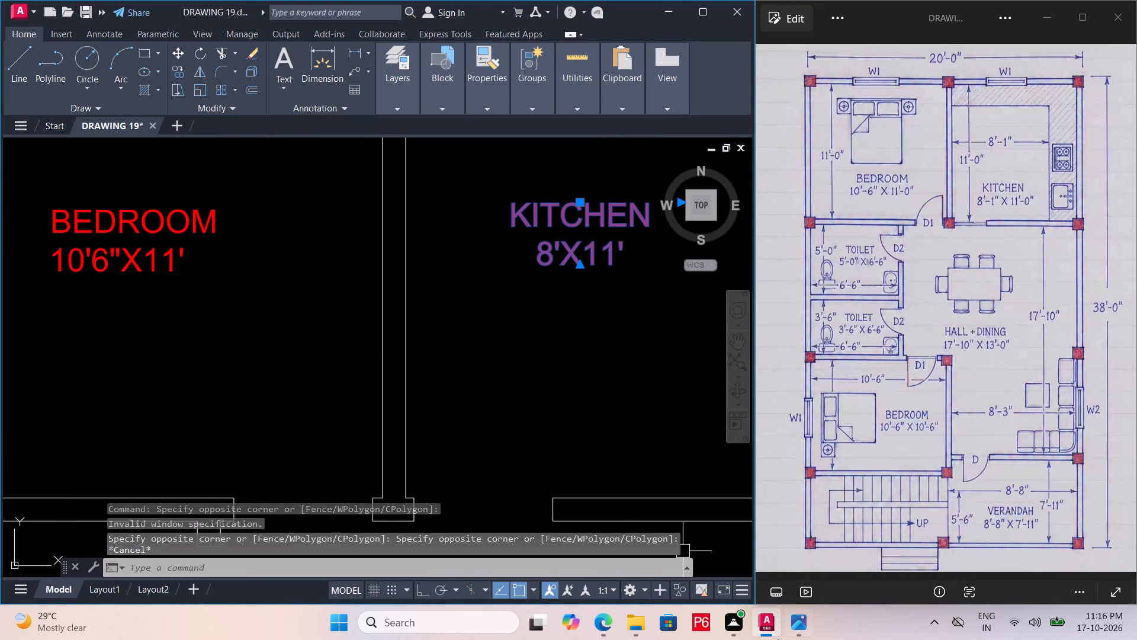
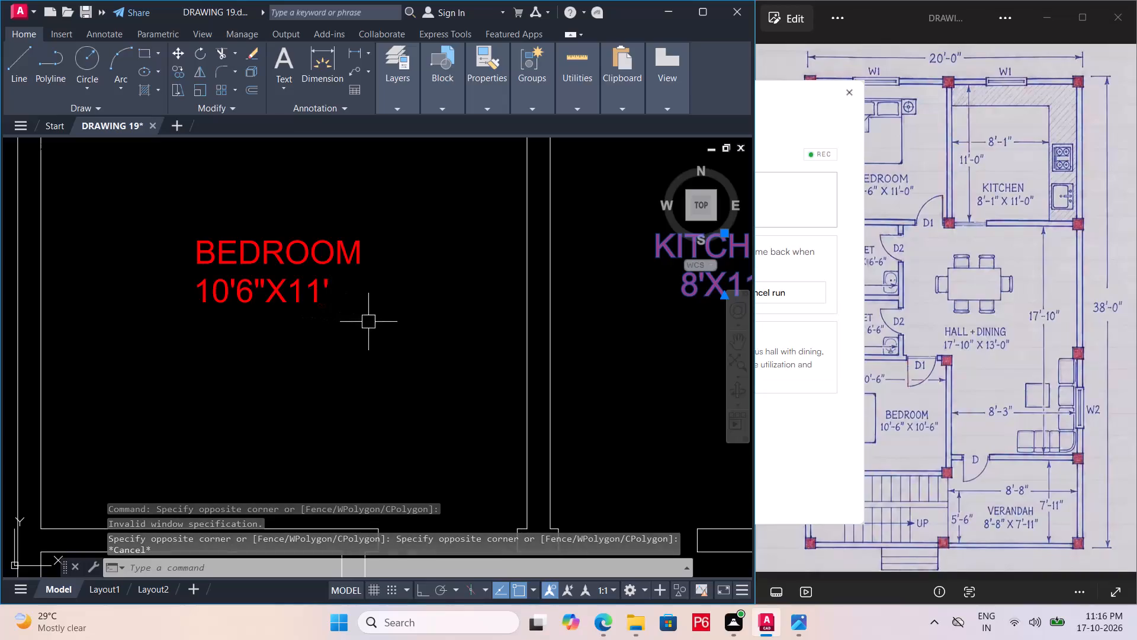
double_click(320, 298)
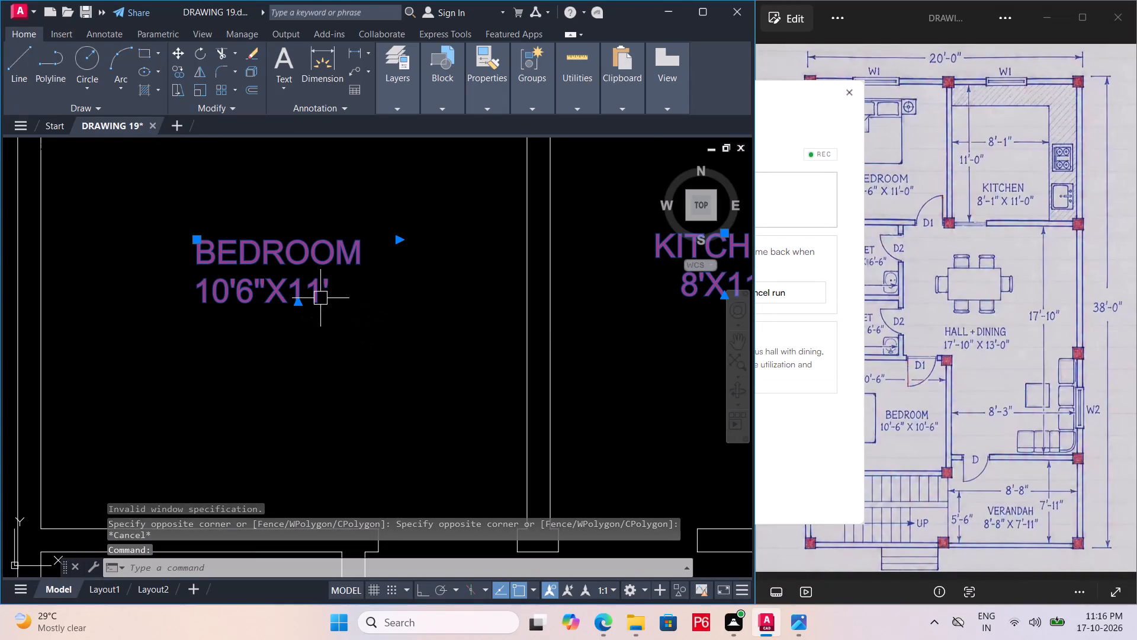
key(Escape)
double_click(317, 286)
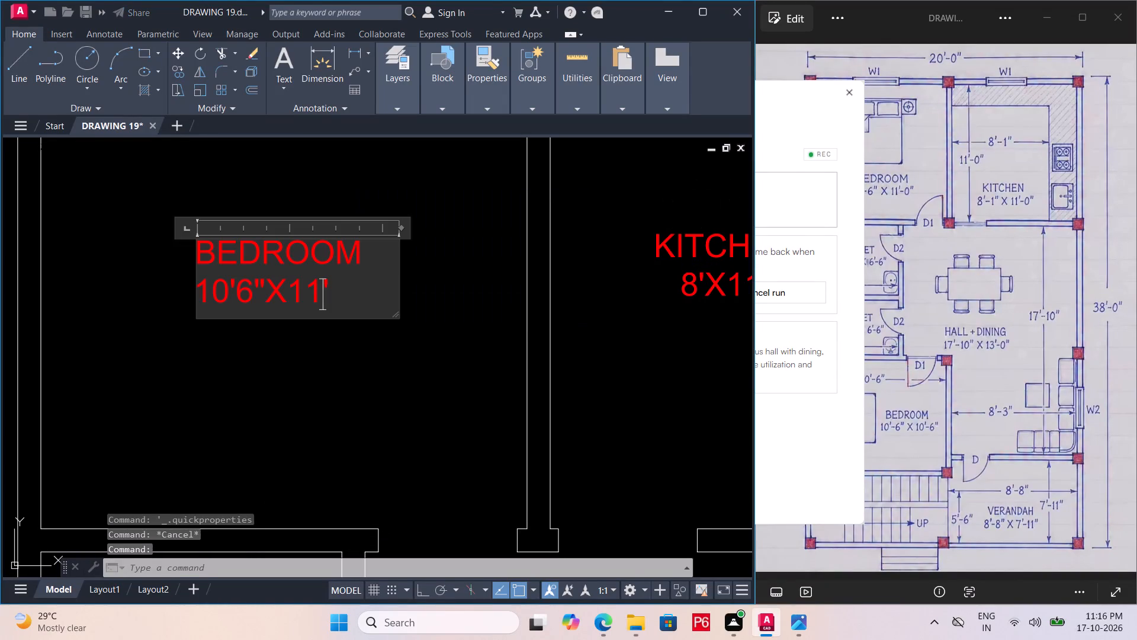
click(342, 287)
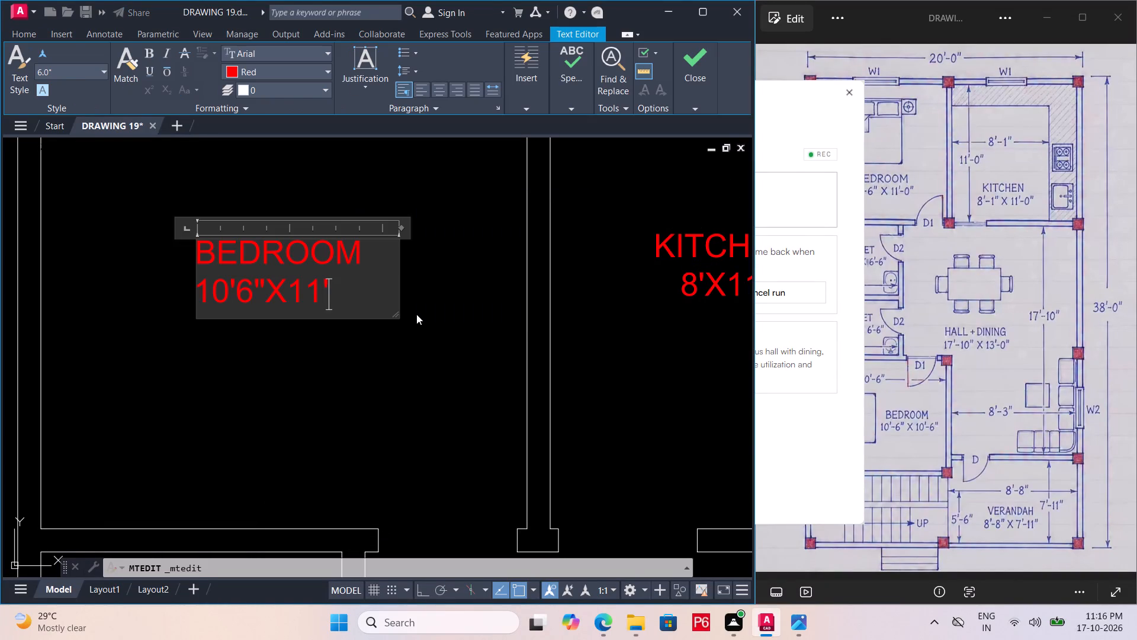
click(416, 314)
Select the three BEDROOM labels and both TOILET labels together and open their shared properties.
click(312, 290)
right_click(312, 290)
scroll(258, 293, down, 1)
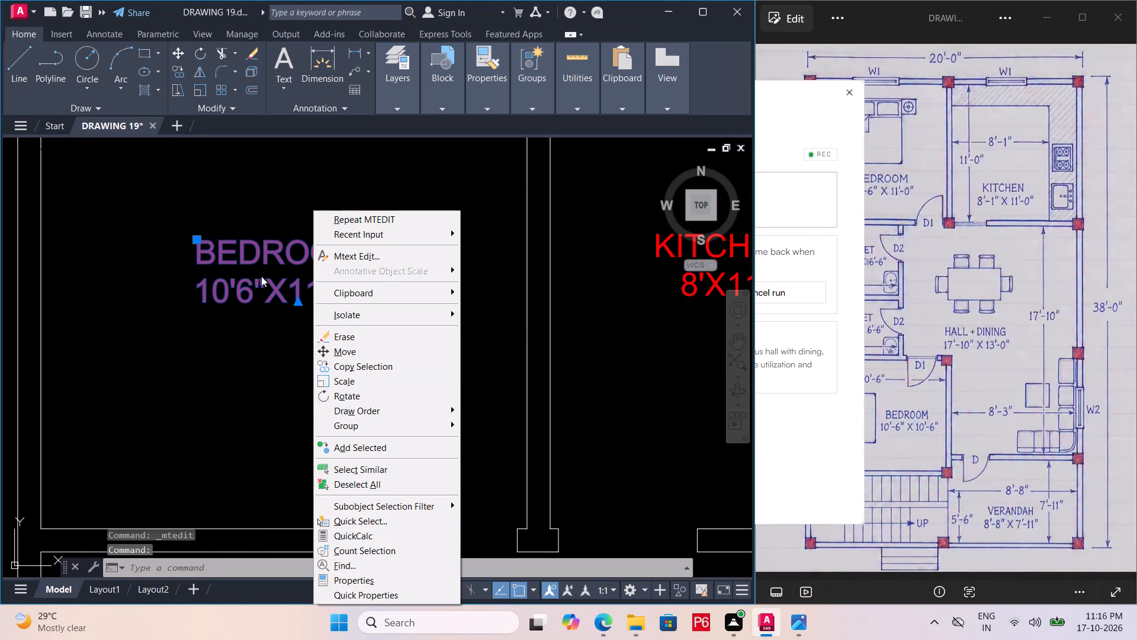
key(space)
click(287, 356)
scroll(250, 219, down, 3)
key(Escape)
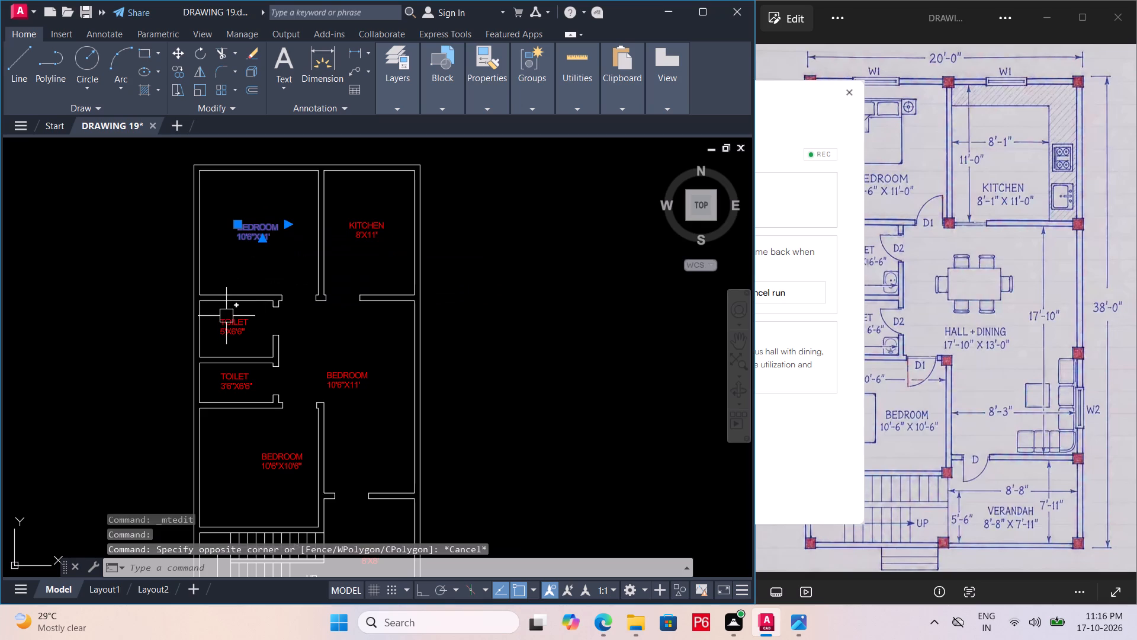
ctrl+click(226, 319)
click(233, 327)
ctrl+click(352, 377)
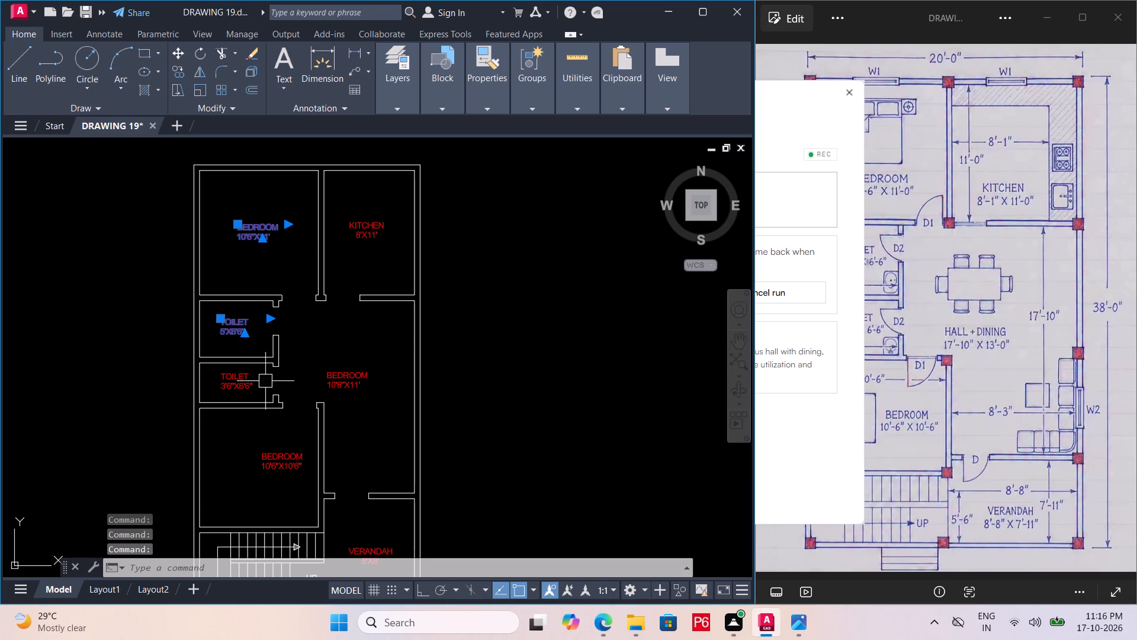
ctrl+click(250, 378)
click(232, 385)
click(361, 385)
drag(273, 441, 278, 449)
click(278, 468)
click(274, 465)
scroll(216, 349, down, 1)
middle_drag(215, 342, 210, 270)
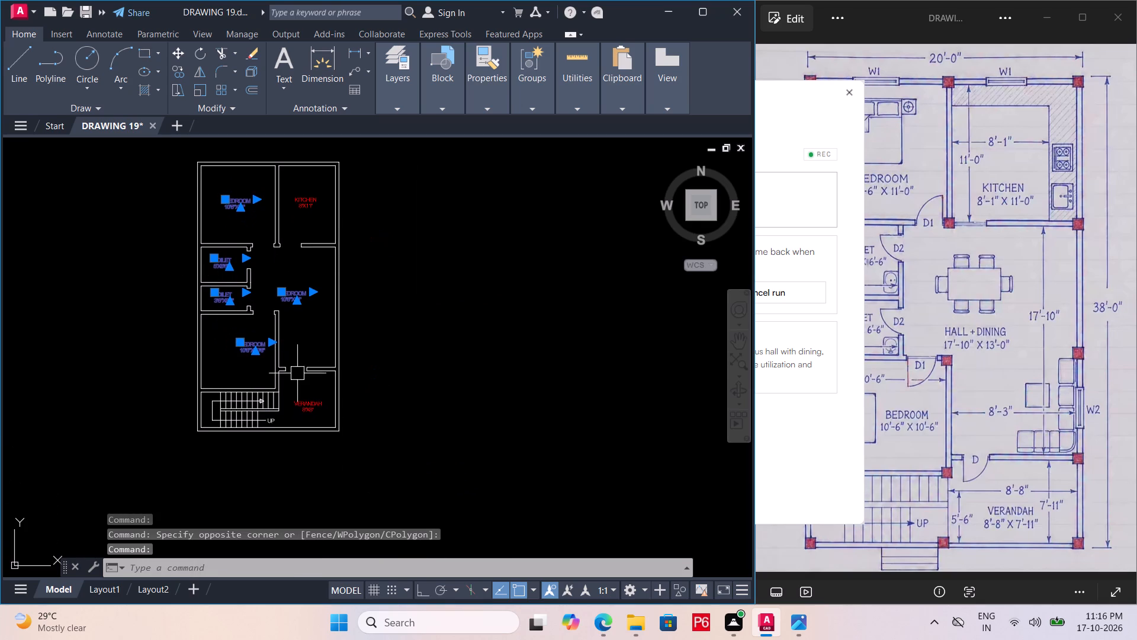
middle_drag(263, 347, 298, 375)
right_click(339, 317)
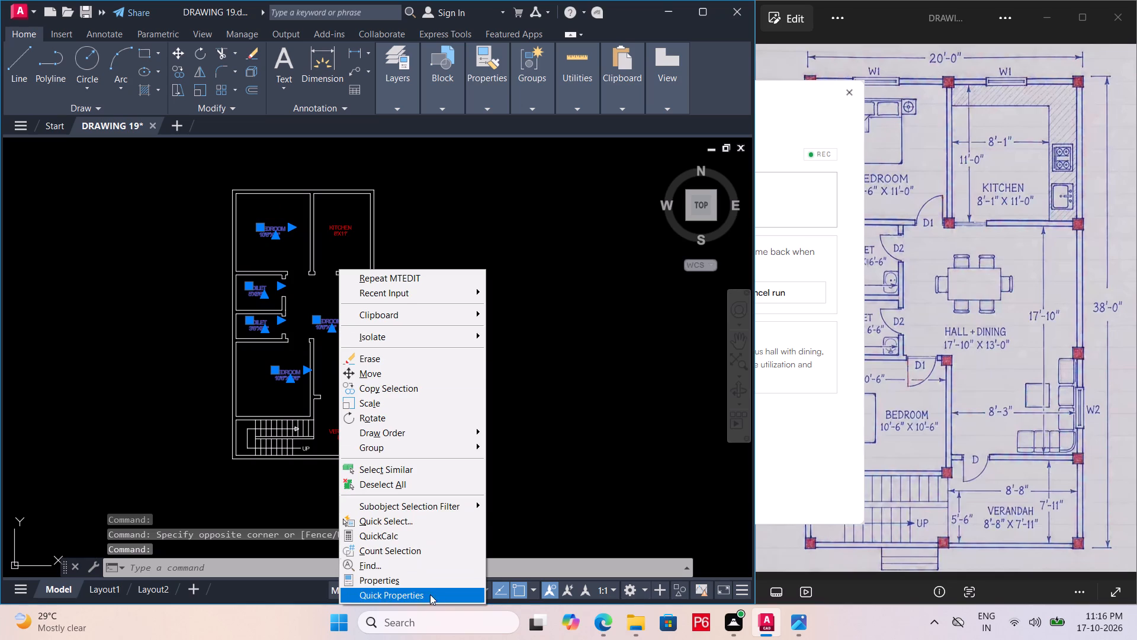
click(435, 579)
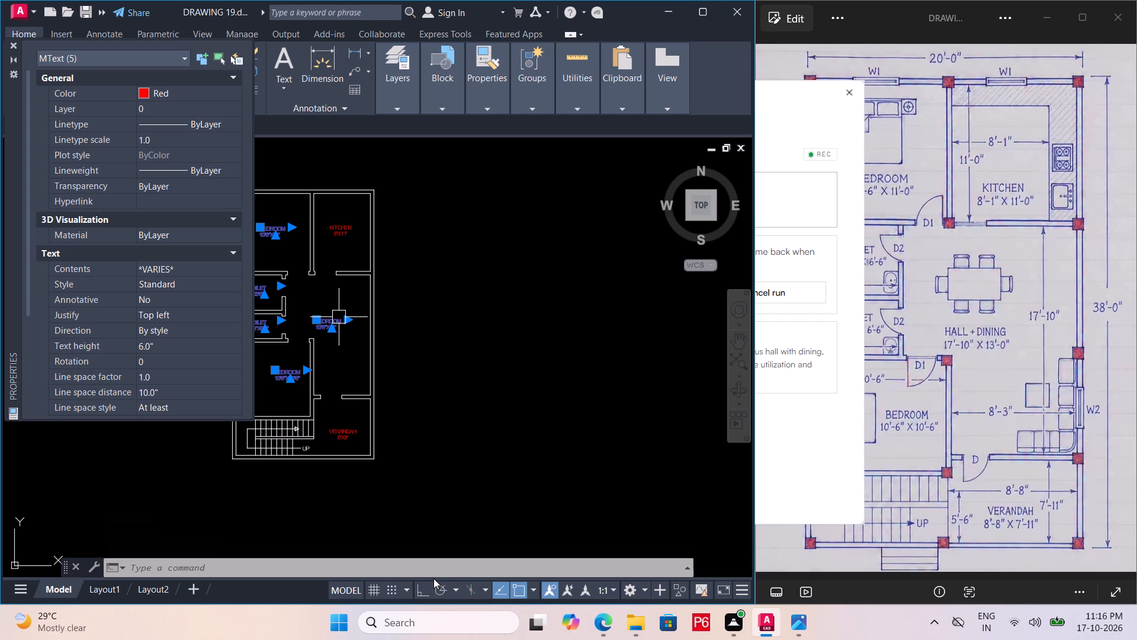
click(426, 580)
Switch to the image viewer to bring the full reference floor plan into view.
click(889, 323)
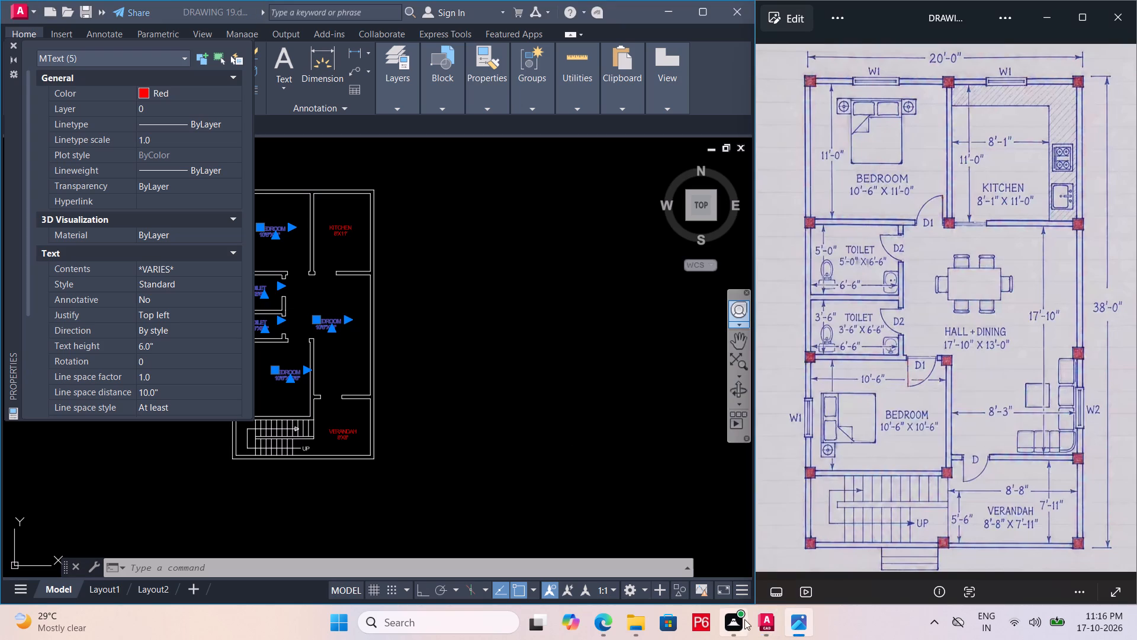
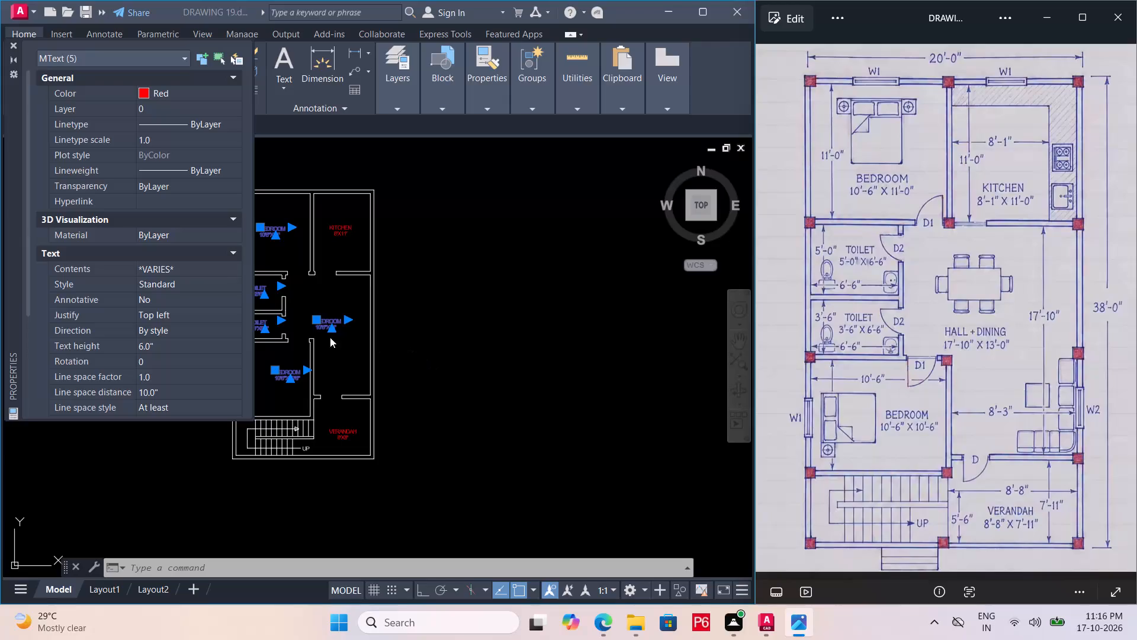
Set the justification of the selected BEDROOM and TOILET labels to Top center and close their properties.
click(384, 316)
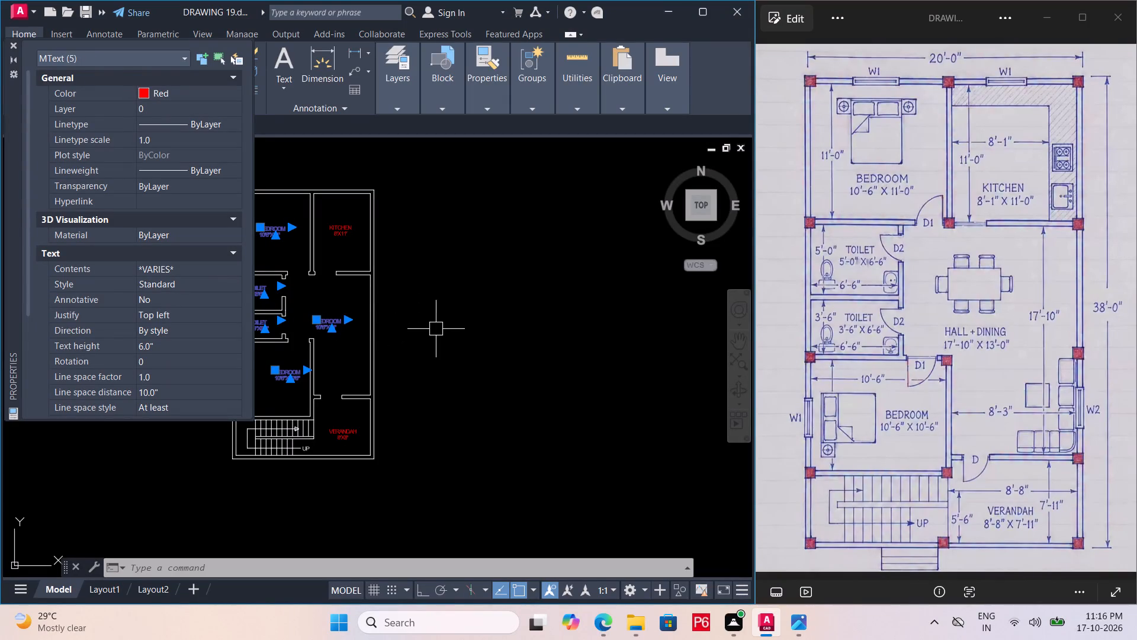
click(166, 345)
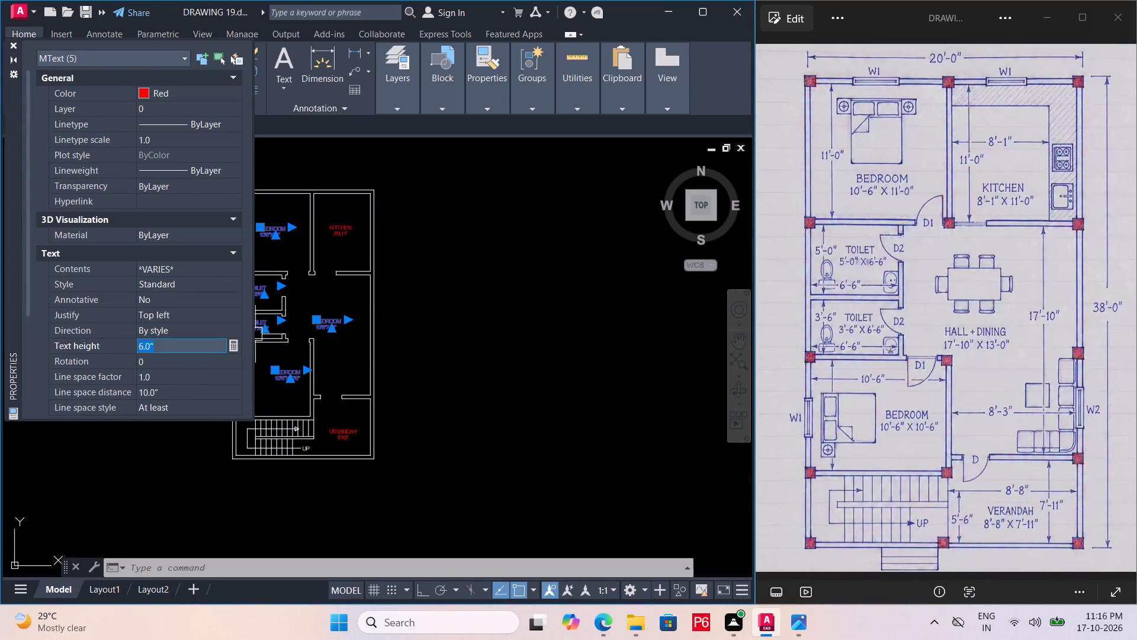
click(213, 313)
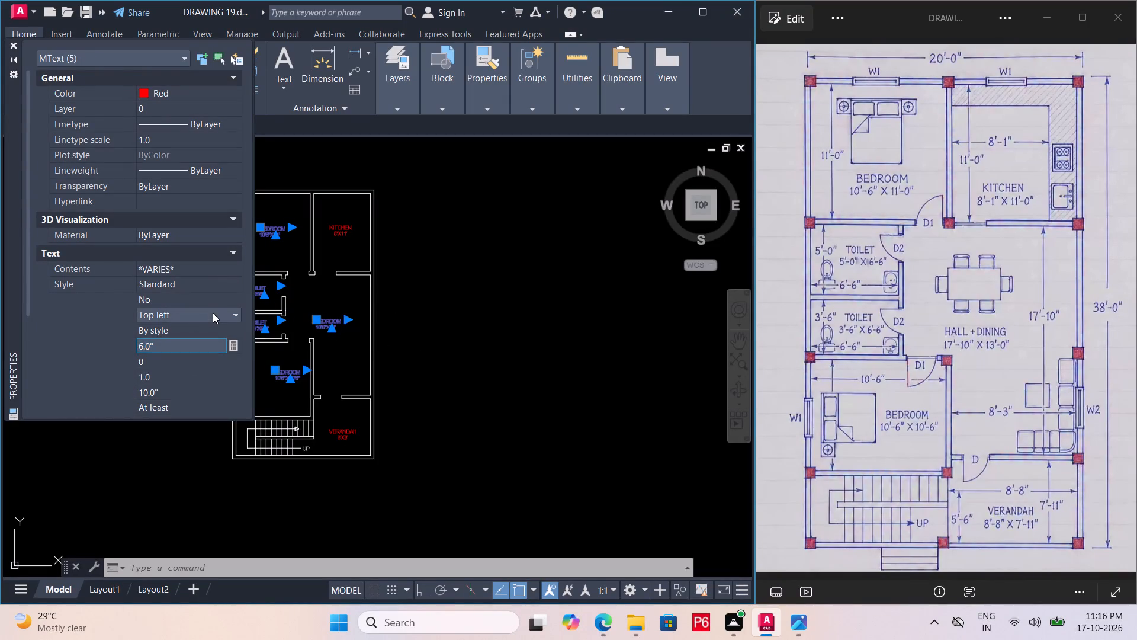
click(217, 313)
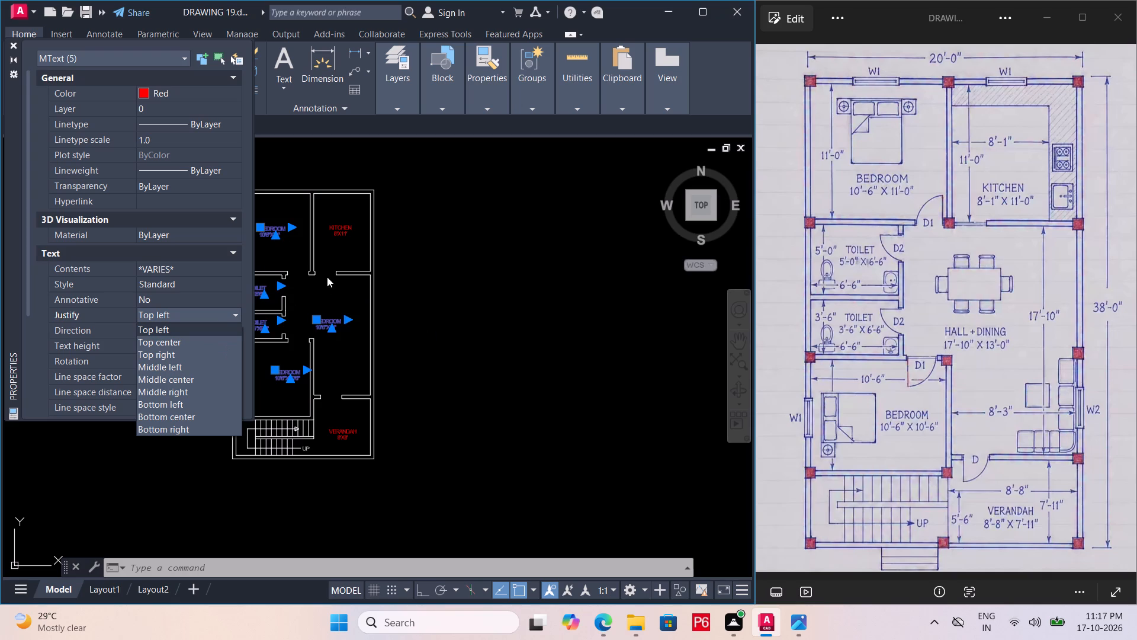
drag(208, 344, 211, 344)
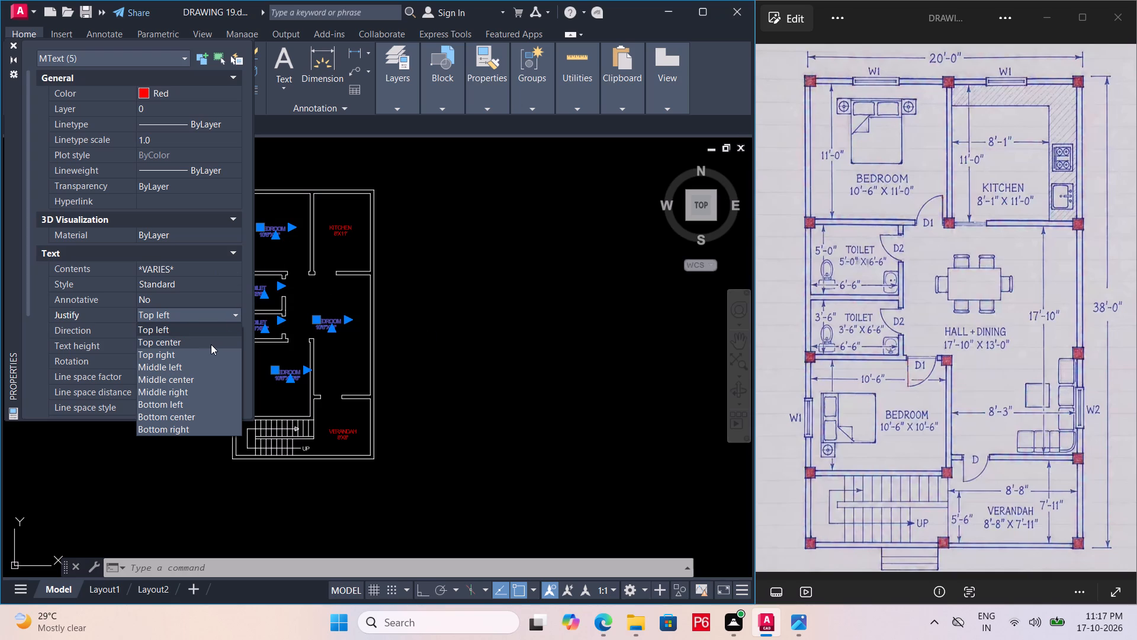
drag(211, 344, 218, 341)
key(Escape)
click(476, 322)
key(Escape)
click(12, 46)
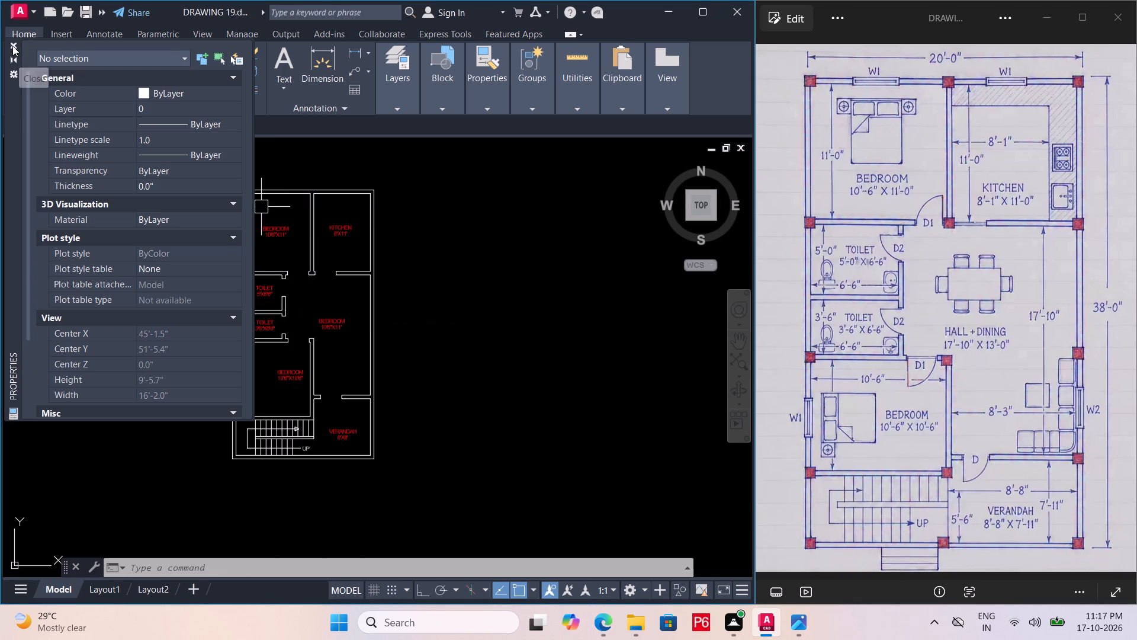
Save the drawing with the updated label justification.
key(ctrl+s)
key(ctrl+s)
key(ctrl+s)
ctrl+middle_drag(272, 271, 355, 268)
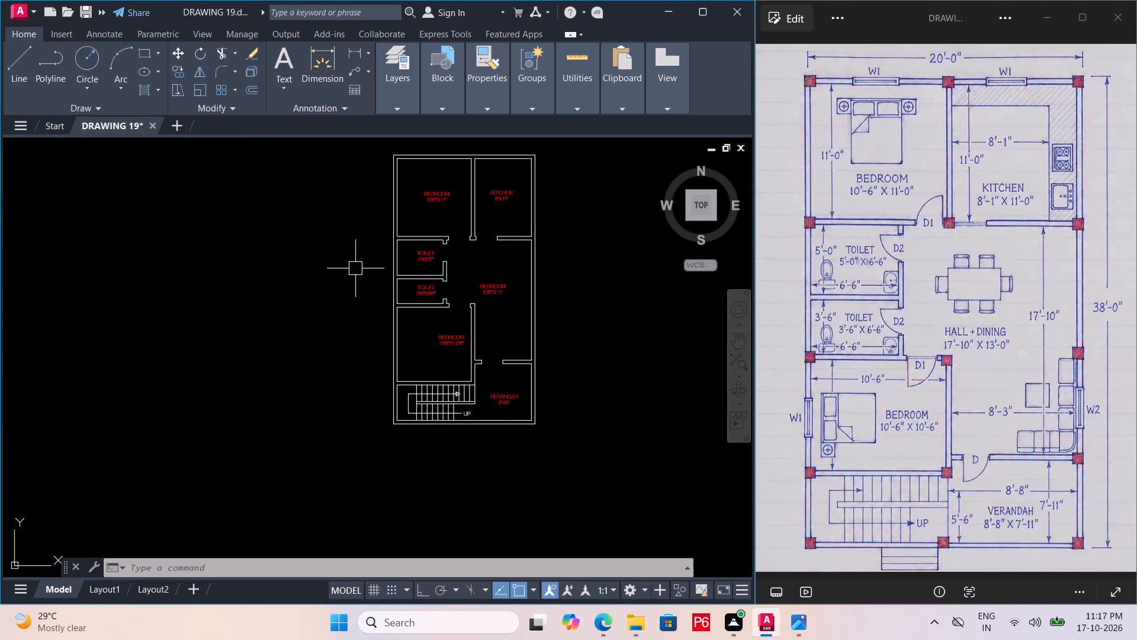
key(ctrl+s)
key(ctrl+s)
key(ctrl+s)
Replace the text of the BEDROOM 10'6"X11' label in the hall area with HALL+DINING.
ctrl+middle_drag(496, 331, 425, 362)
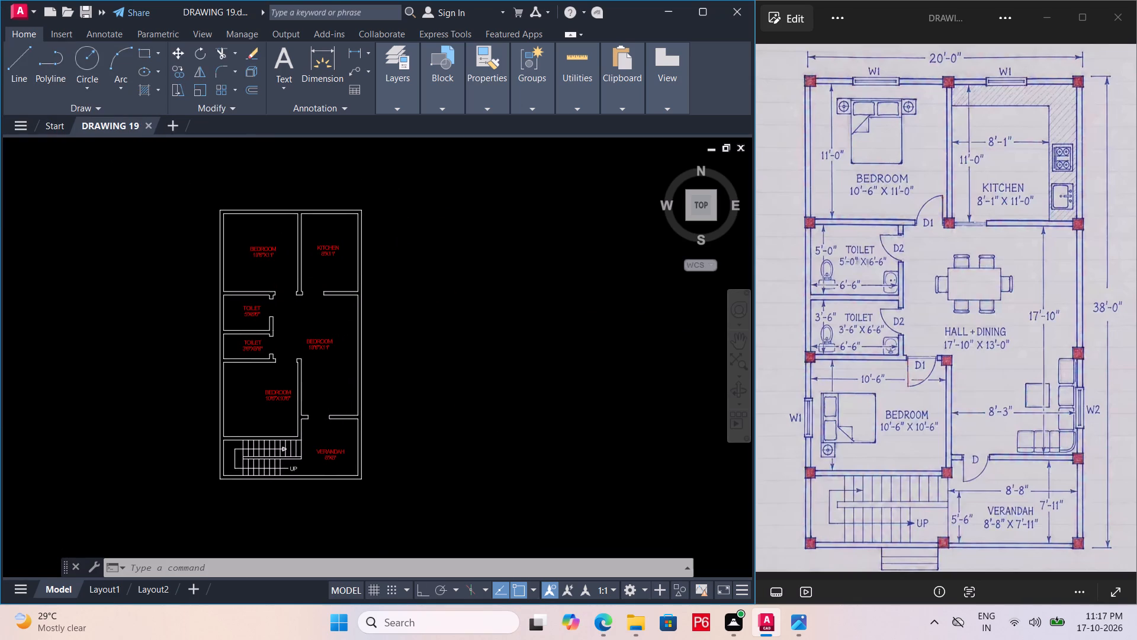
scroll(354, 340, up, 1)
middle_drag(352, 337, 427, 338)
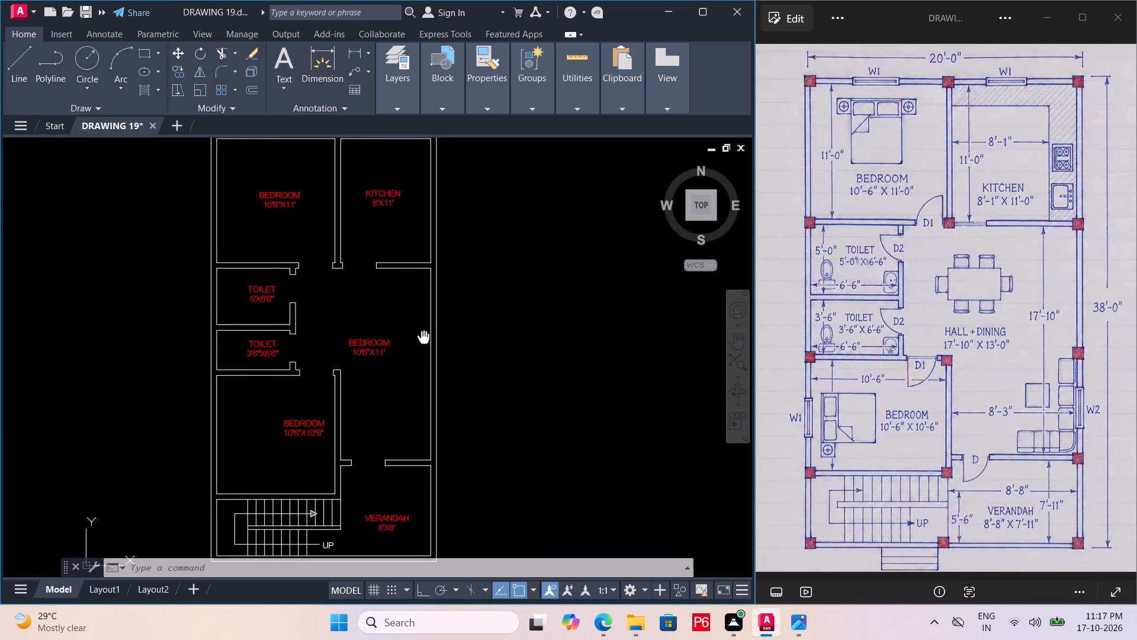
middle_drag(427, 338, 435, 339)
middle_drag(378, 332, 396, 332)
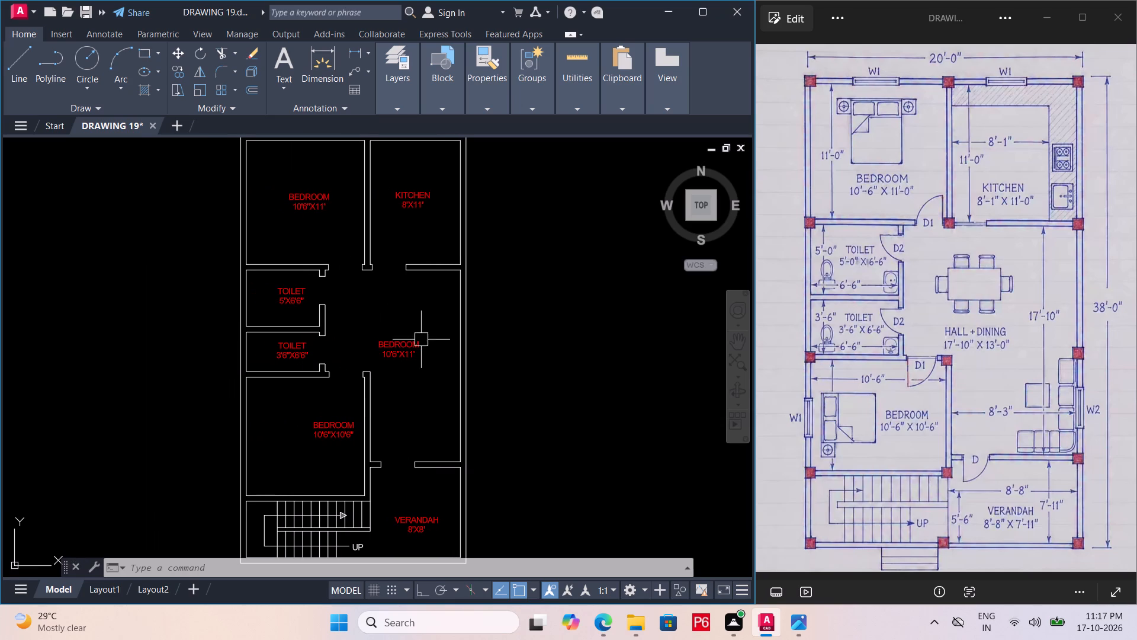
double_click(415, 347)
scroll(404, 363, up, 2)
click(429, 345)
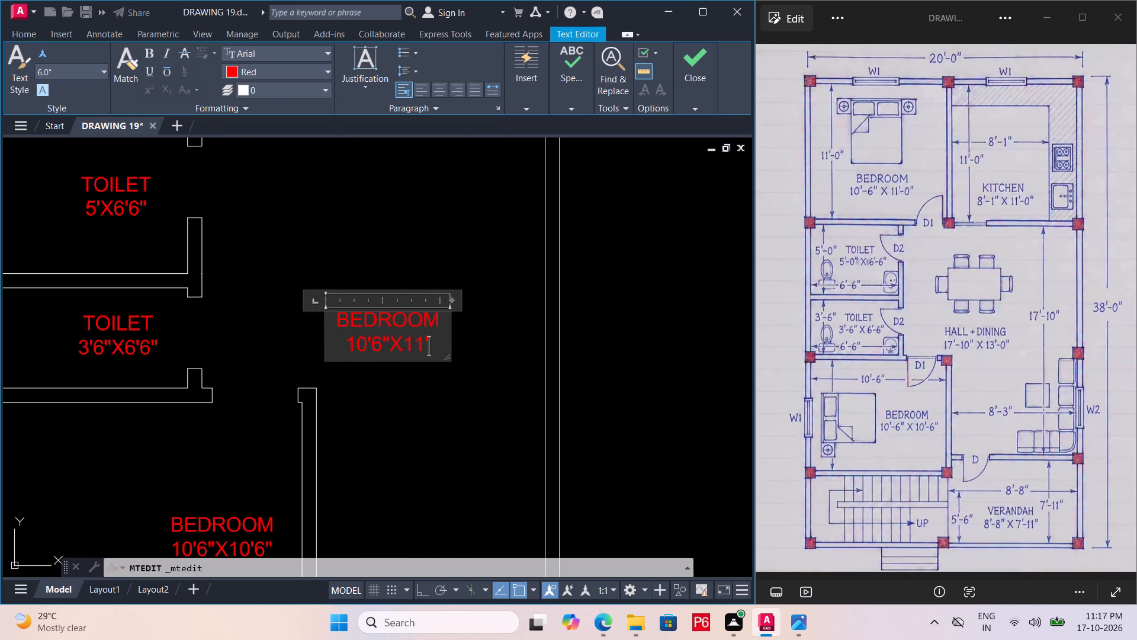
key(BackSpace)
key(BackSpace)
key(BackSpace)
key(BackSpace)
key(BackSpace)
key(BackSpace)
key(BackSpace)
key(BackSpace)
key(BackSpace)
key(BackSpace)
key(BackSpace)
key(BackSpace)
key(BackSpace)
key(BackSpace)
key(BackSpace)
key(BackSpace)
key(BackSpace)
key(BackSpace)
key(BackSpace)
key(BackSpace)
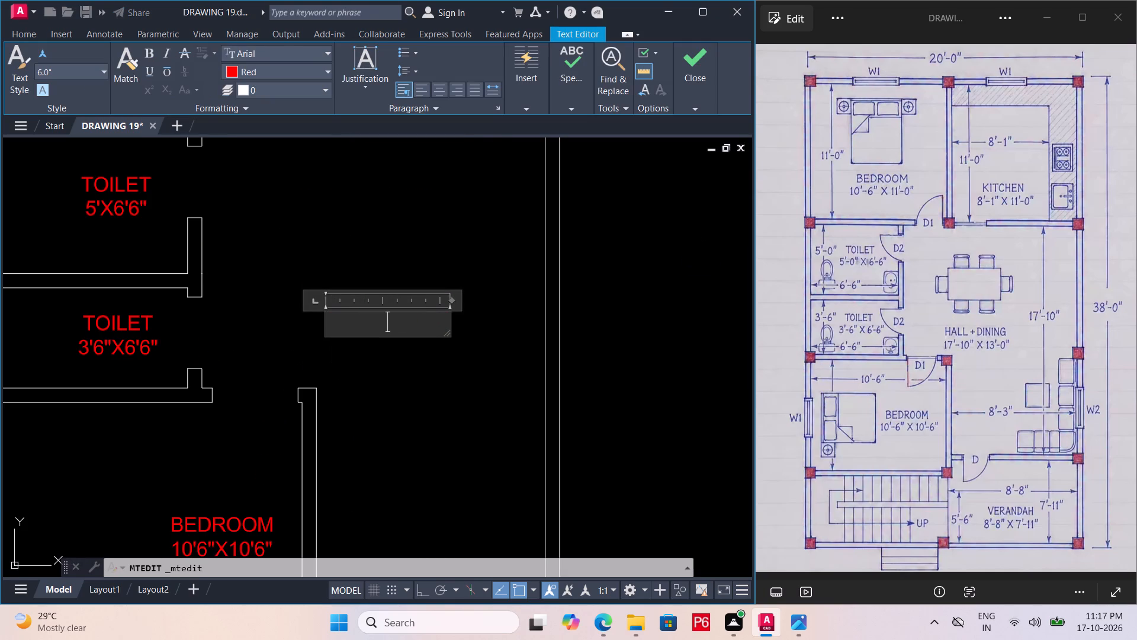
text(HALL)
key(space)
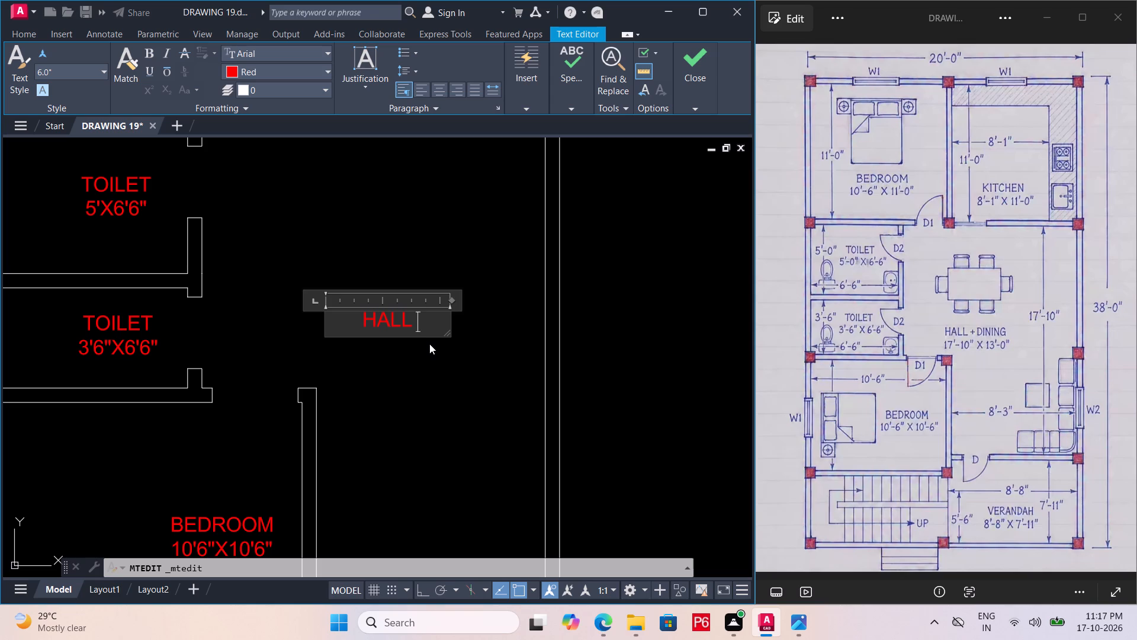
key(equal)
key(BackSpace)
key(shift+plus)
key(BackSpace)
key(BackSpace)
key(shift+plus)
text(DINING)
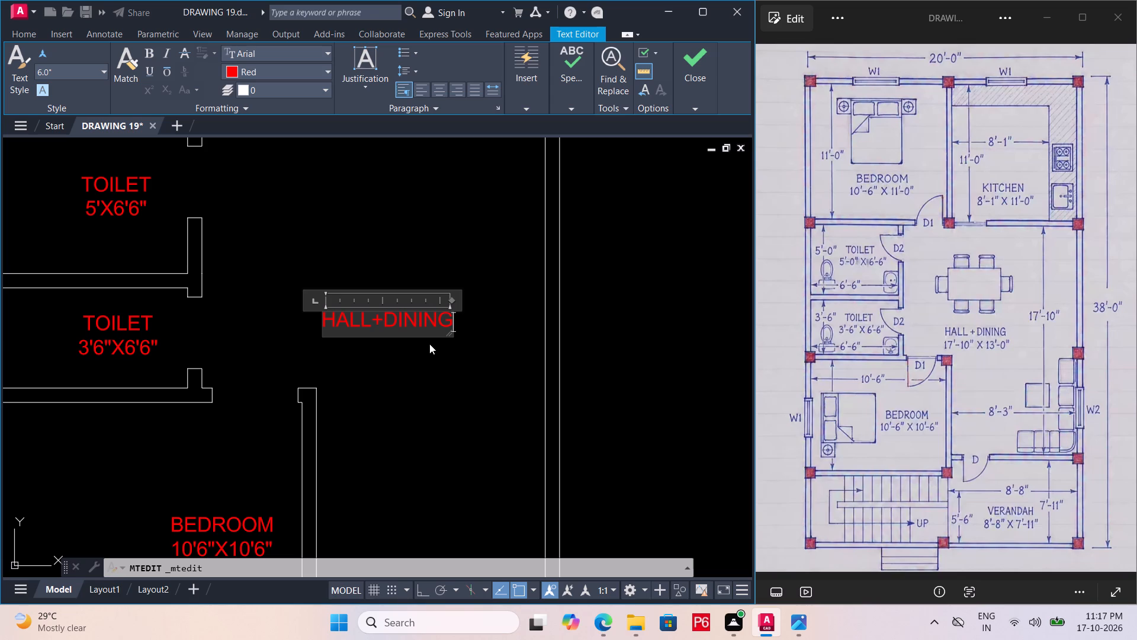
Add the size 17'X13' on a second line under HALL+DINING and finish editing the label.
key(Return)
text(17')
key(c)
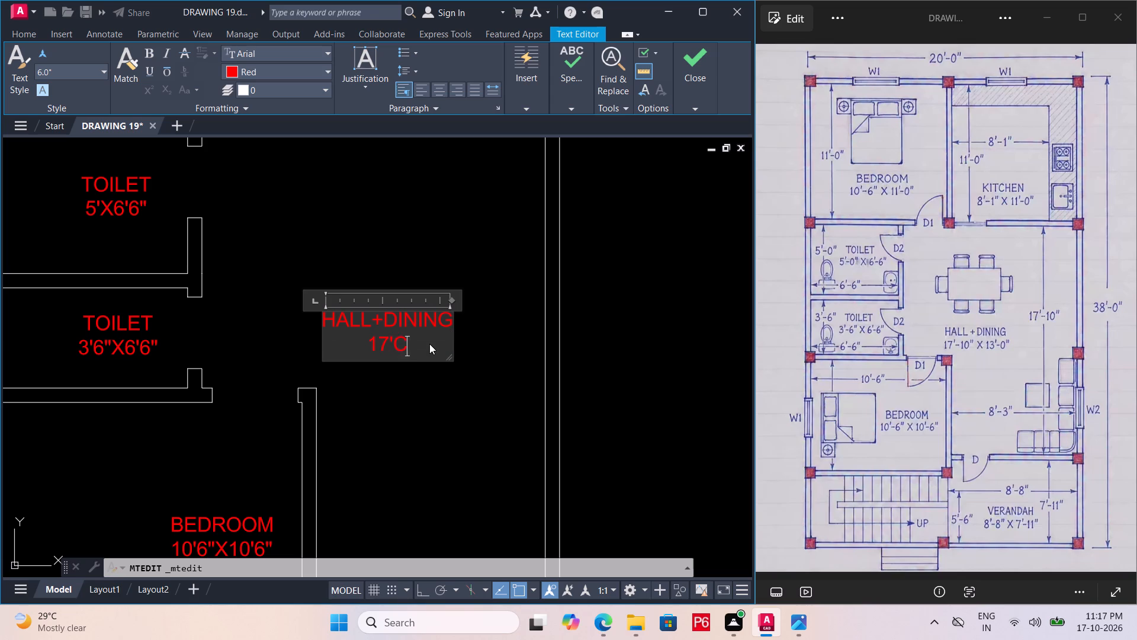
key(BackSpace)
text(X13')
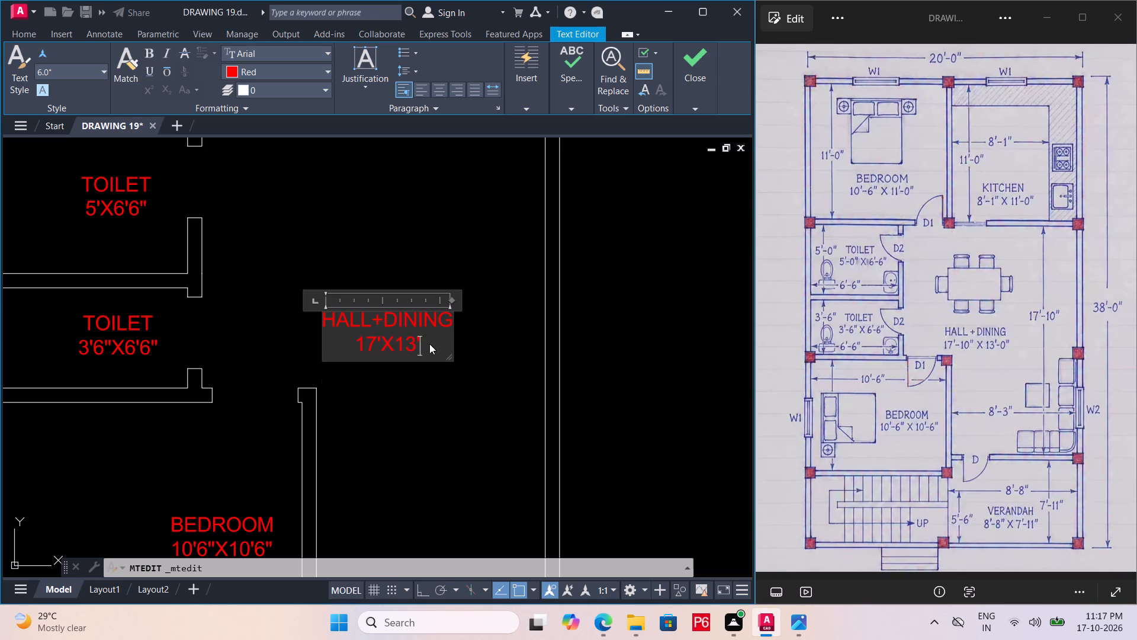
key(Return)
key(BackSpace)
click(506, 389)
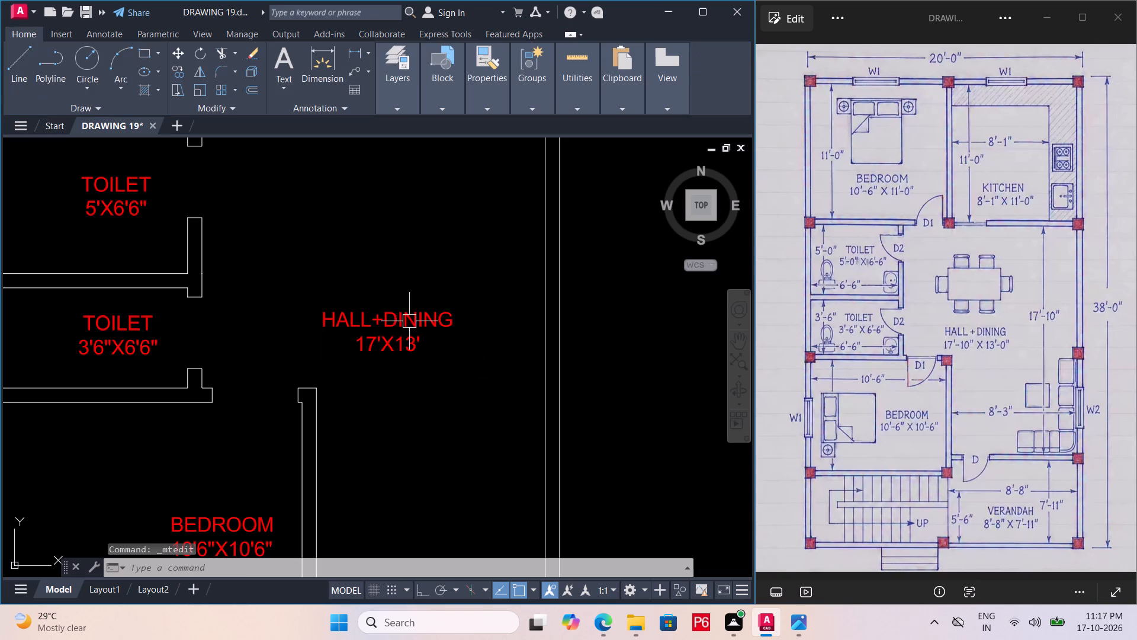
Save the drawing with the new hall and dining label.
scroll(414, 325, down, 1)
key(ctrl+s)
key(ctrl+s)
key(ctrl+s)
key(ctrl+s)
key(ctrl+s)
key(ctrl+s)
key(ctrl+s)
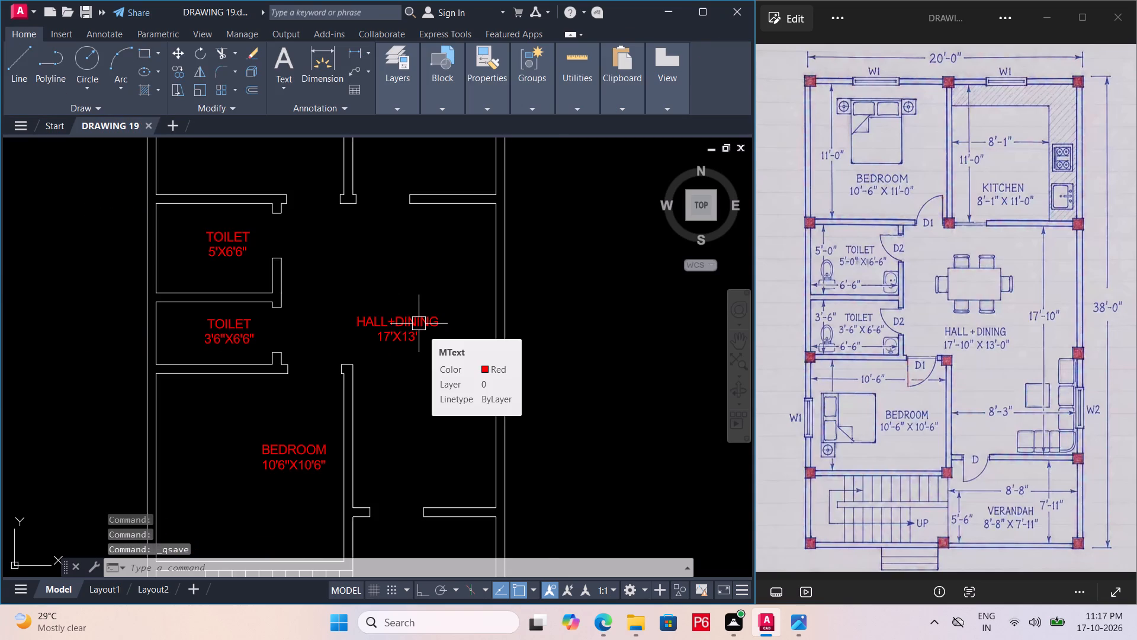
Draw a short line across the upper bedroom's outer wall, from the inner wall line's midpoint to the outer wall line.
scroll(493, 281, down, 1)
middle_drag(493, 281, 459, 282)
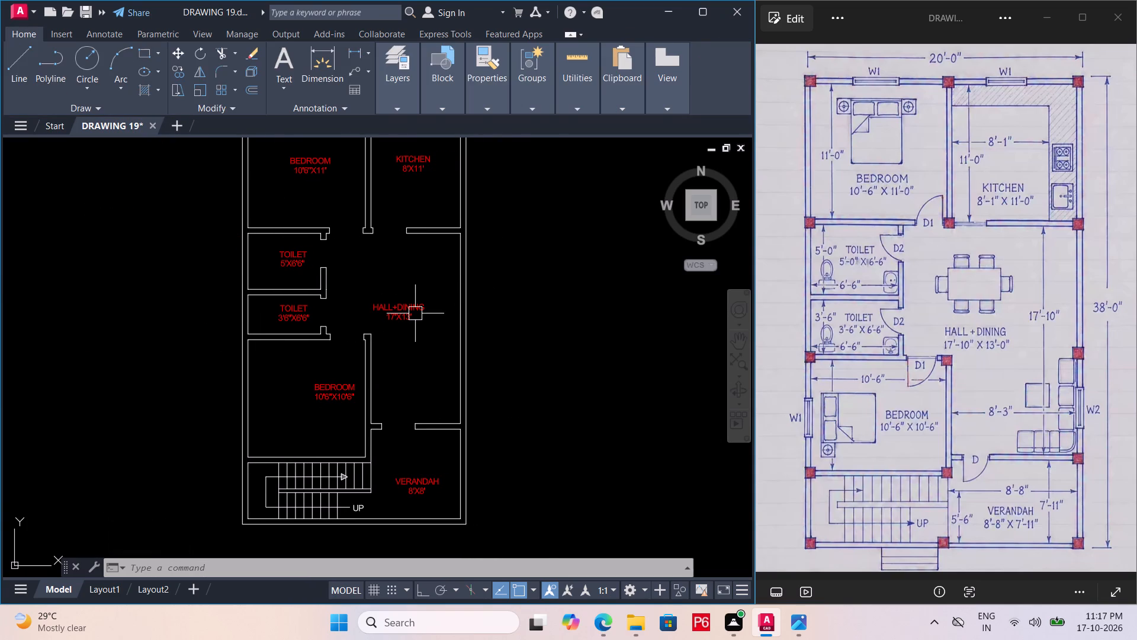
middle_drag(417, 311, 458, 297)
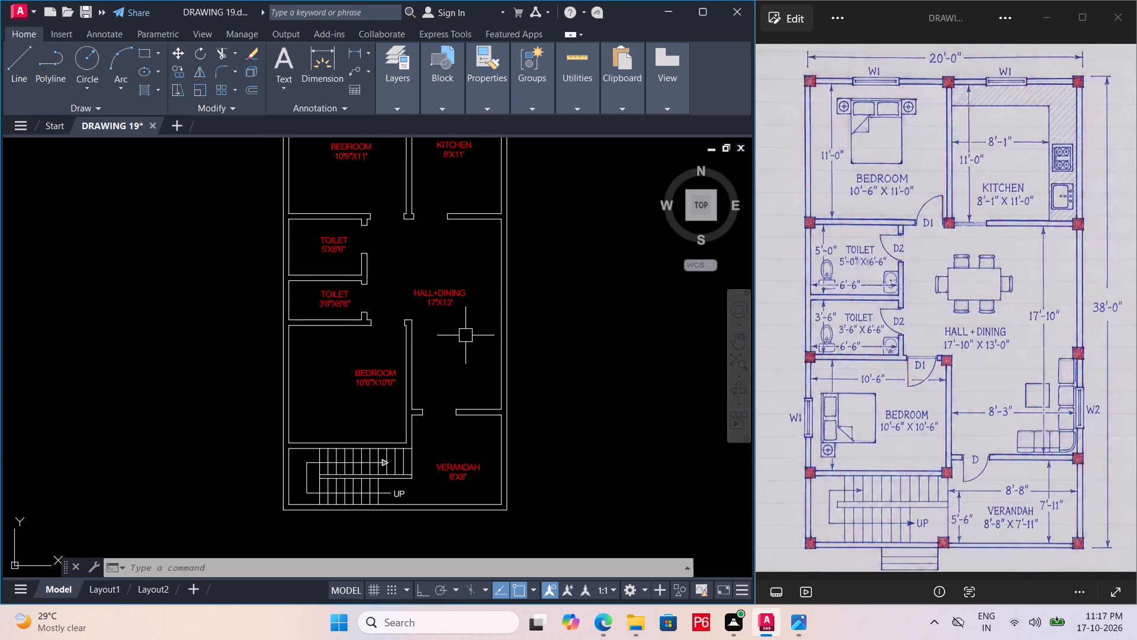
scroll(429, 328, down, 1)
middle_click(429, 328)
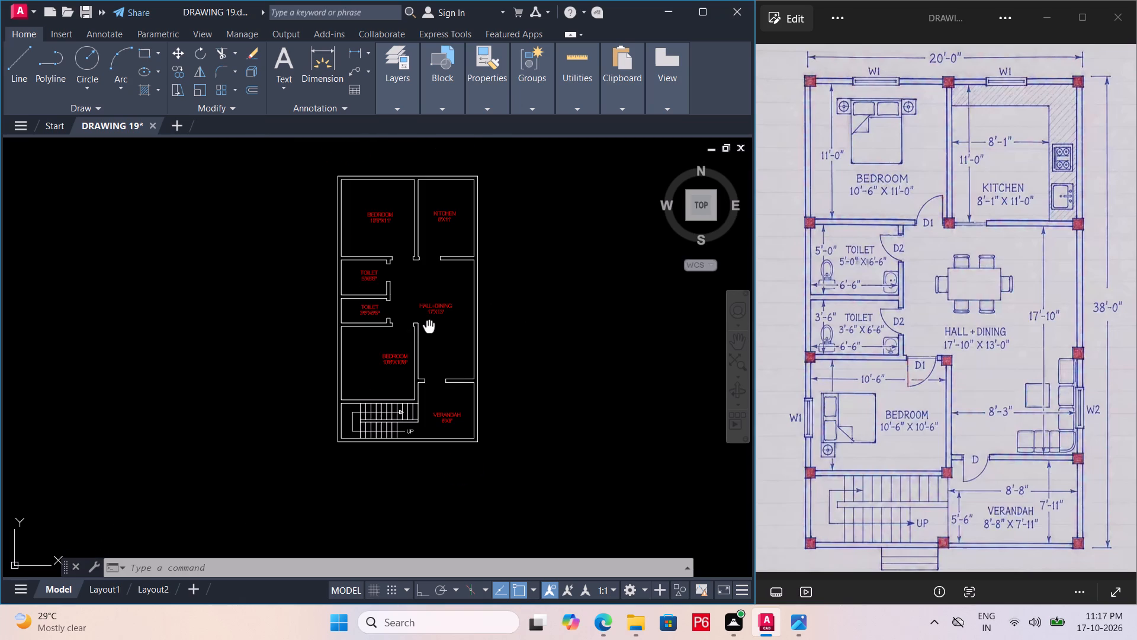
scroll(388, 294, down, 1)
middle_drag(393, 291, 415, 276)
scroll(394, 235, up, 2)
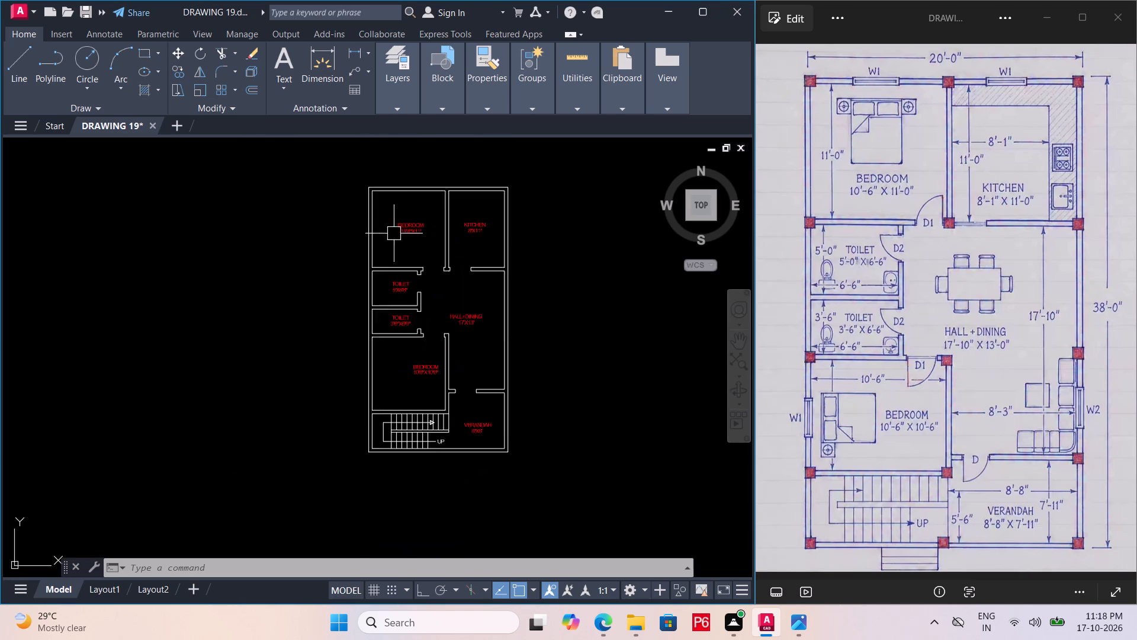
scroll(394, 232, up, 1)
middle_drag(383, 252, 347, 385)
scroll(407, 265, up, 3)
middle_drag(383, 250, 403, 283)
scroll(403, 283, down, 1)
key(l)
key(space)
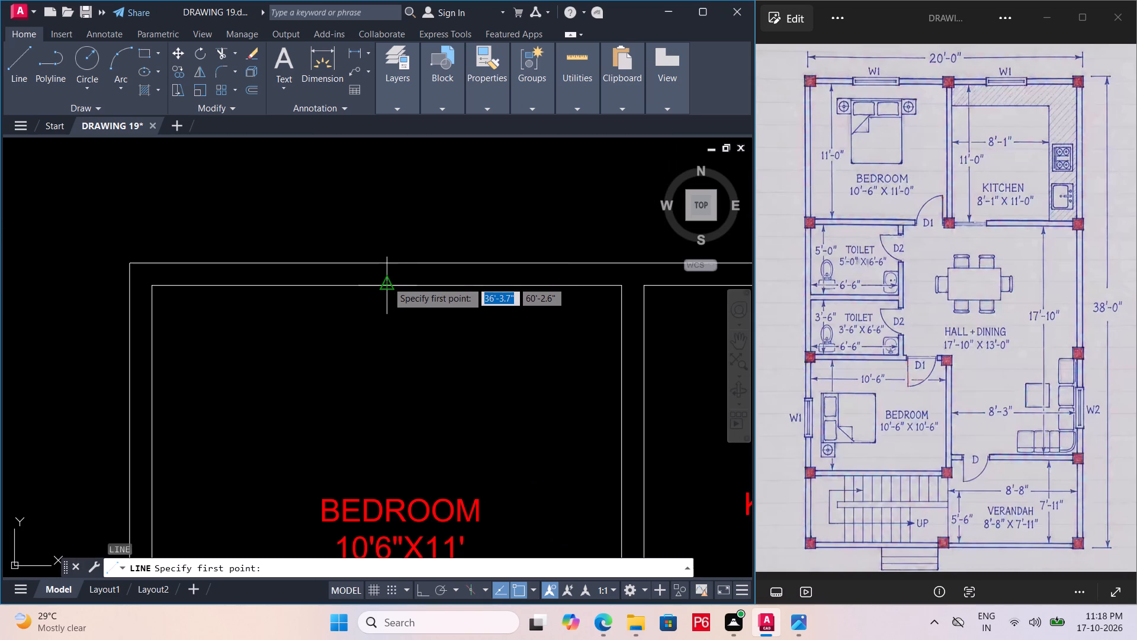
click(388, 281)
click(388, 258)
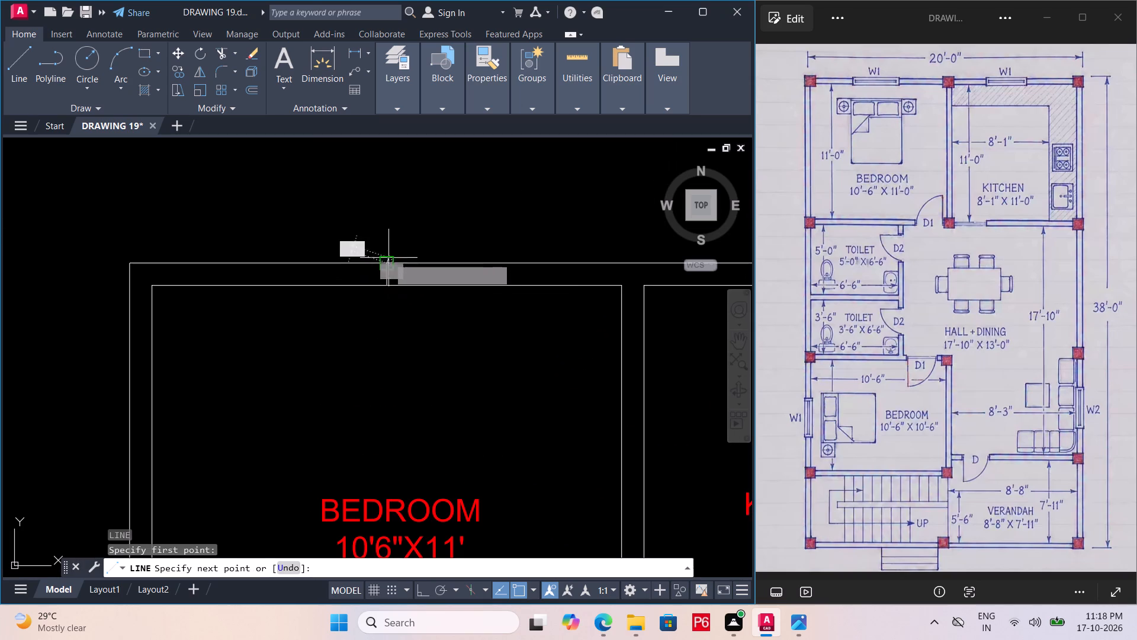
key(space)
Make DOOR the current layer.
scroll(387, 268, up, 2)
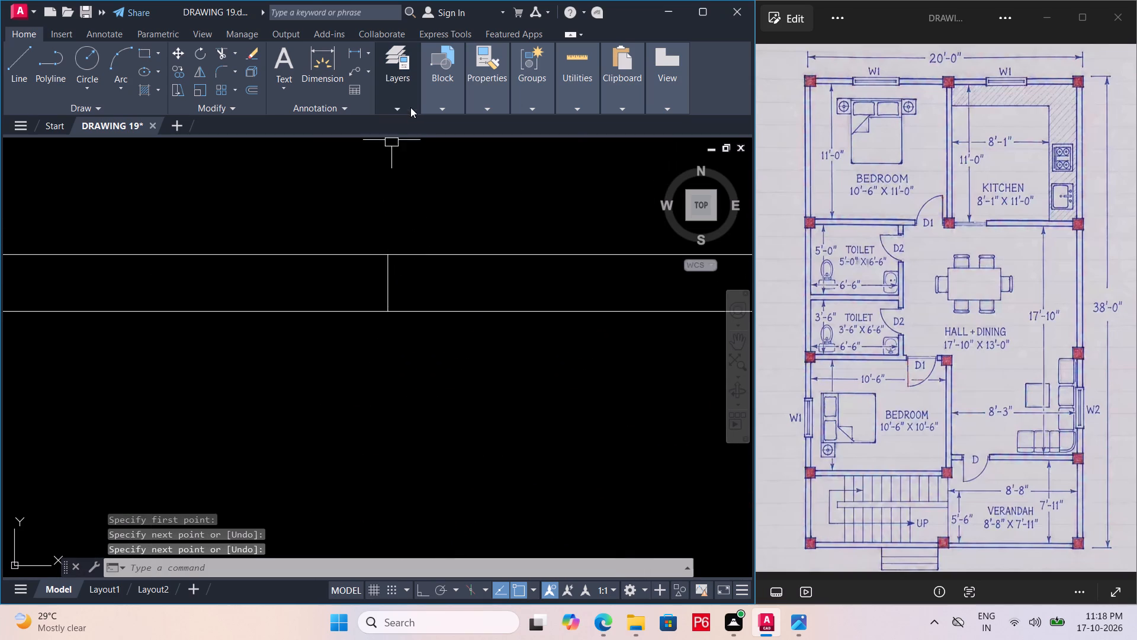
click(410, 107)
click(477, 130)
double_click(496, 184)
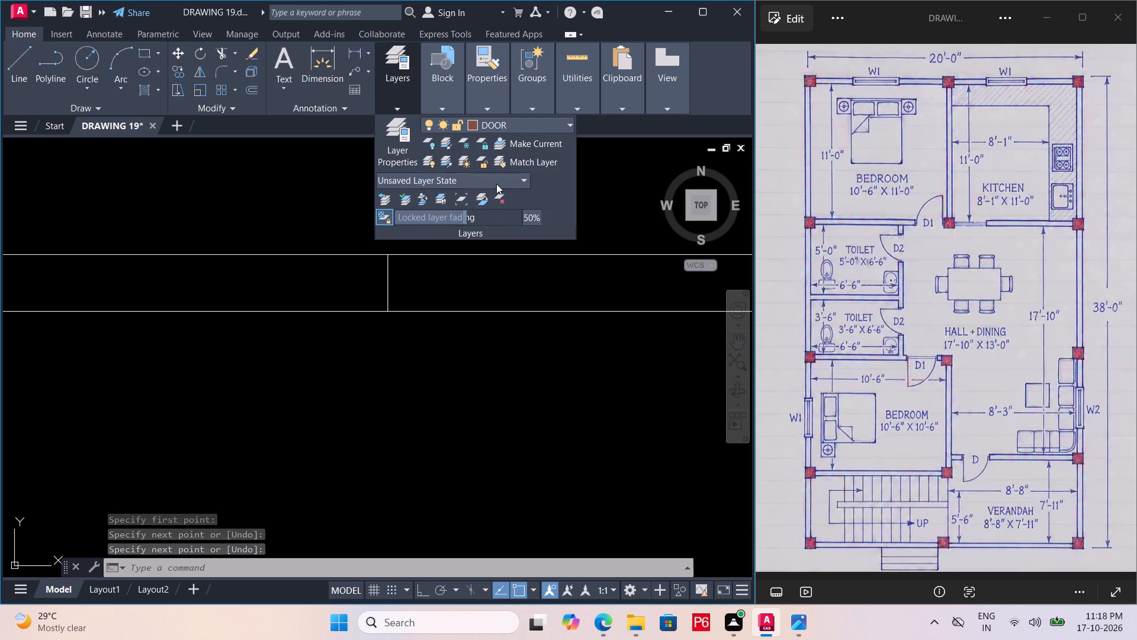
key(Escape)
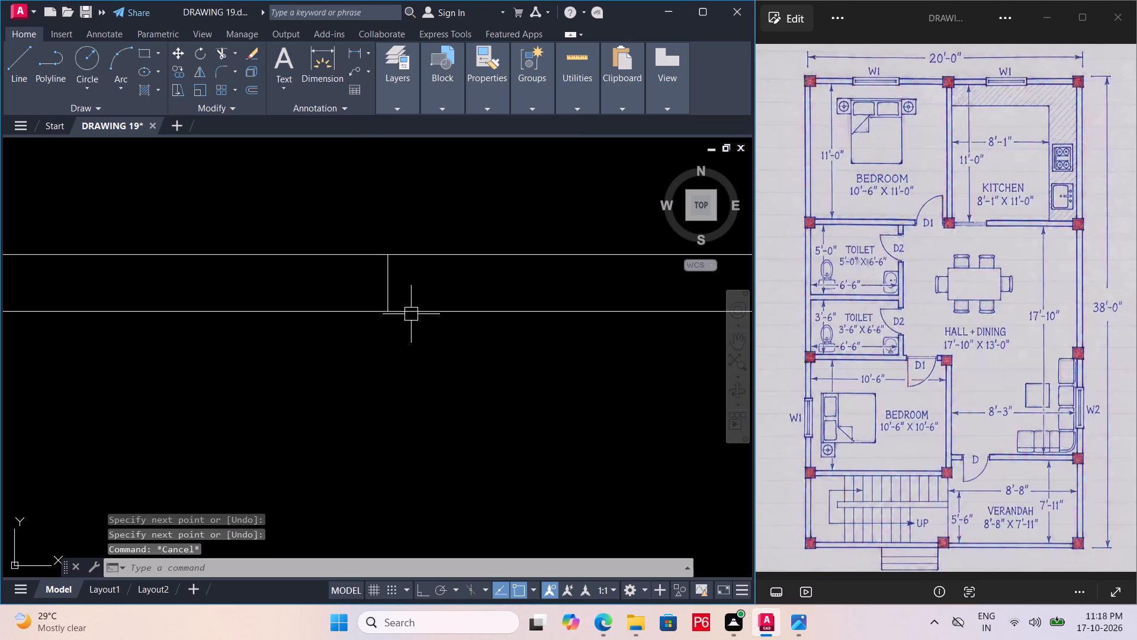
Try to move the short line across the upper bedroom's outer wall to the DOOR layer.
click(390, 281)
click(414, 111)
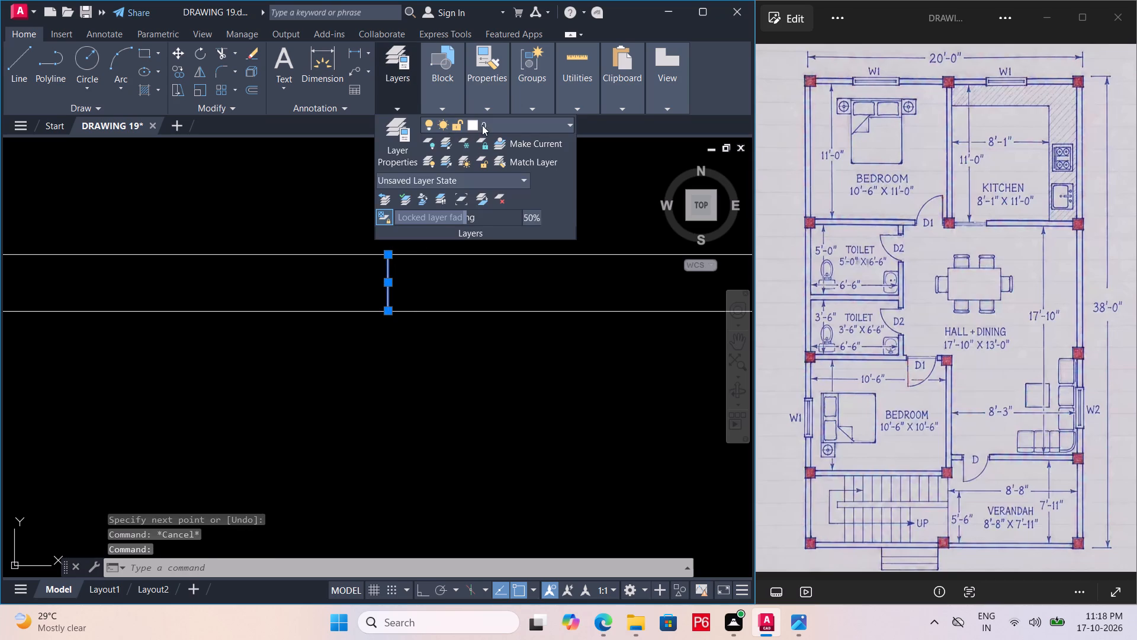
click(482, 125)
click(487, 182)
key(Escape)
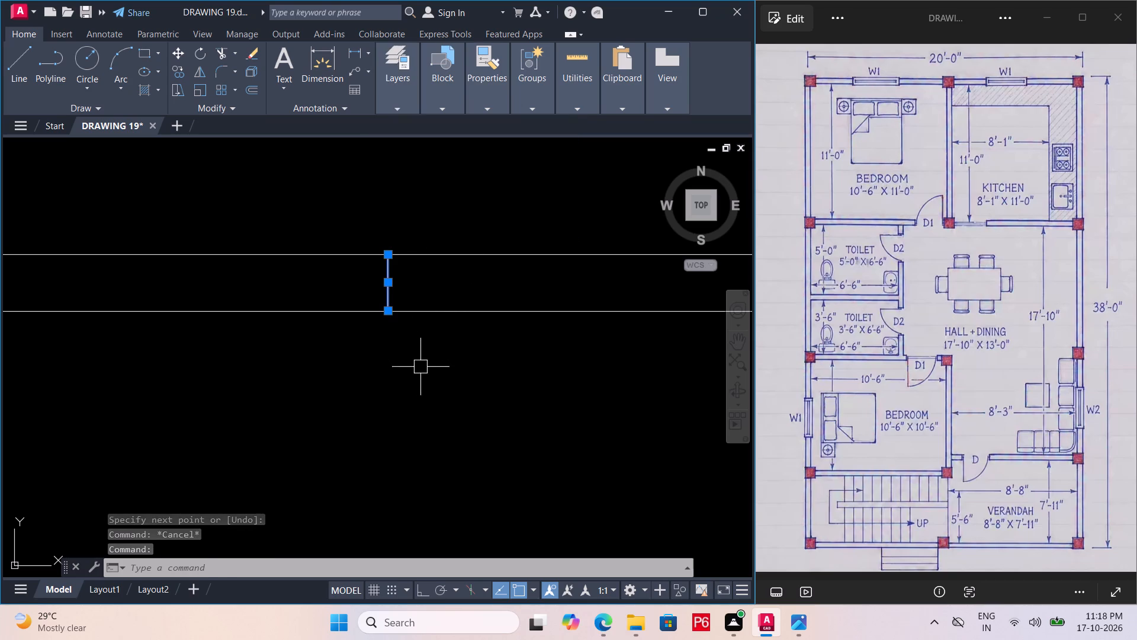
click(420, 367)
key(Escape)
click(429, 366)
Save the drawing with the short wall line in place.
key(ctrl+s)
key(ctrl+s)
key(ctrl+s)
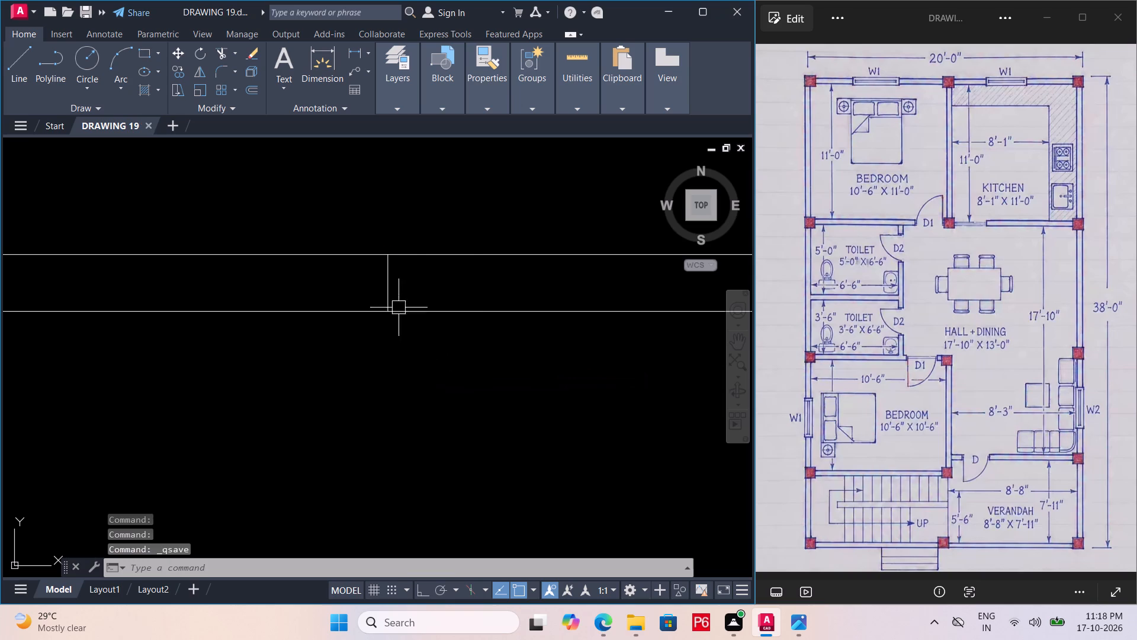
Assign the short line across the upper bedroom's outer wall to the DOOR layer.
click(388, 279)
click(393, 108)
click(467, 123)
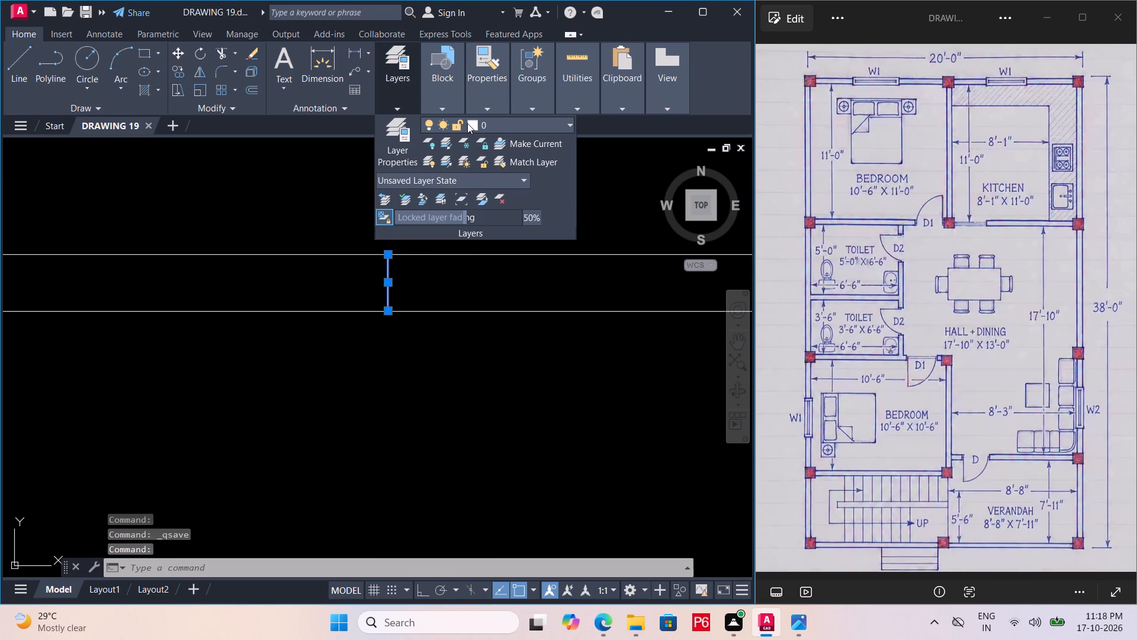
click(493, 181)
key(Escape)
click(427, 360)
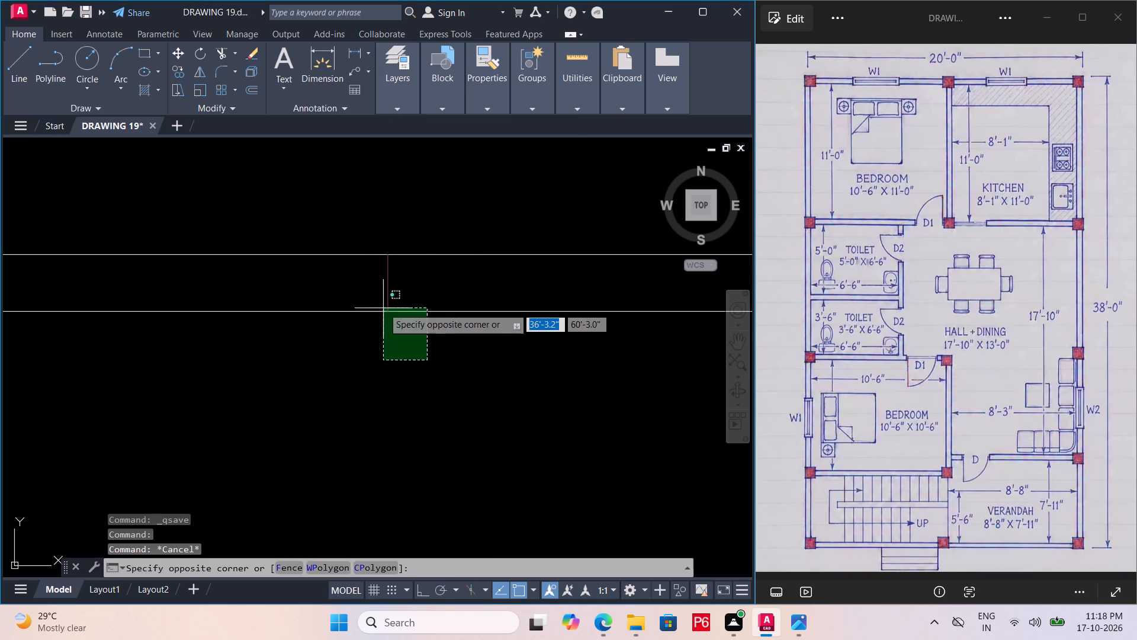
key(Escape)
Offset the short line across the upper bedroom's outer wall 2' to both sides to mark the window's ends.
click(385, 280)
key(o)
key(Return)
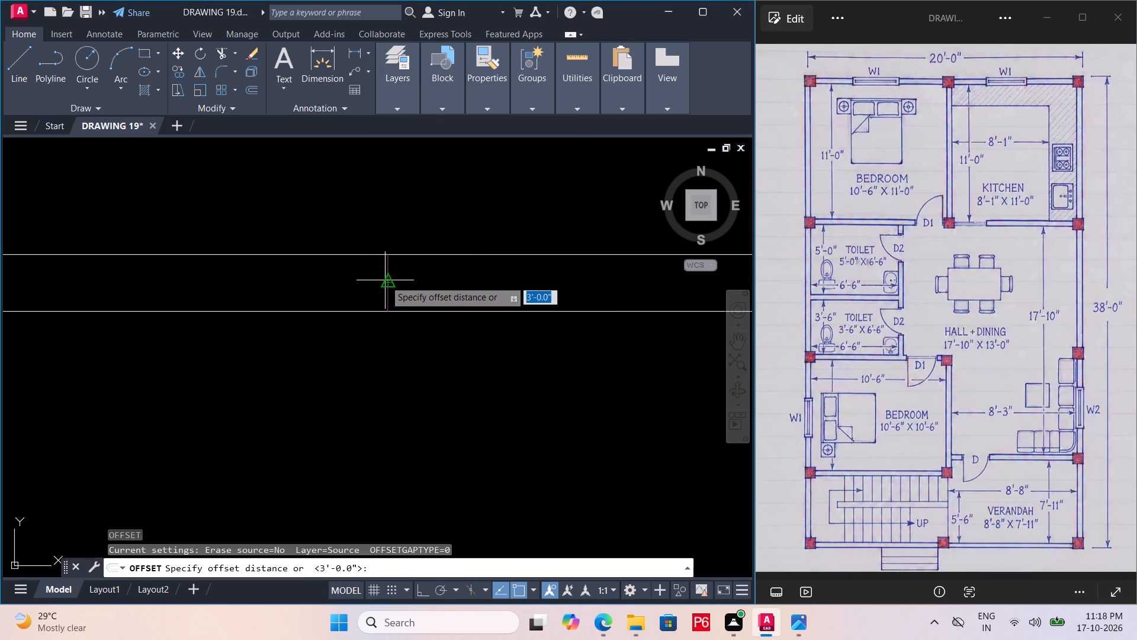
key(3)
key(BackSpace)
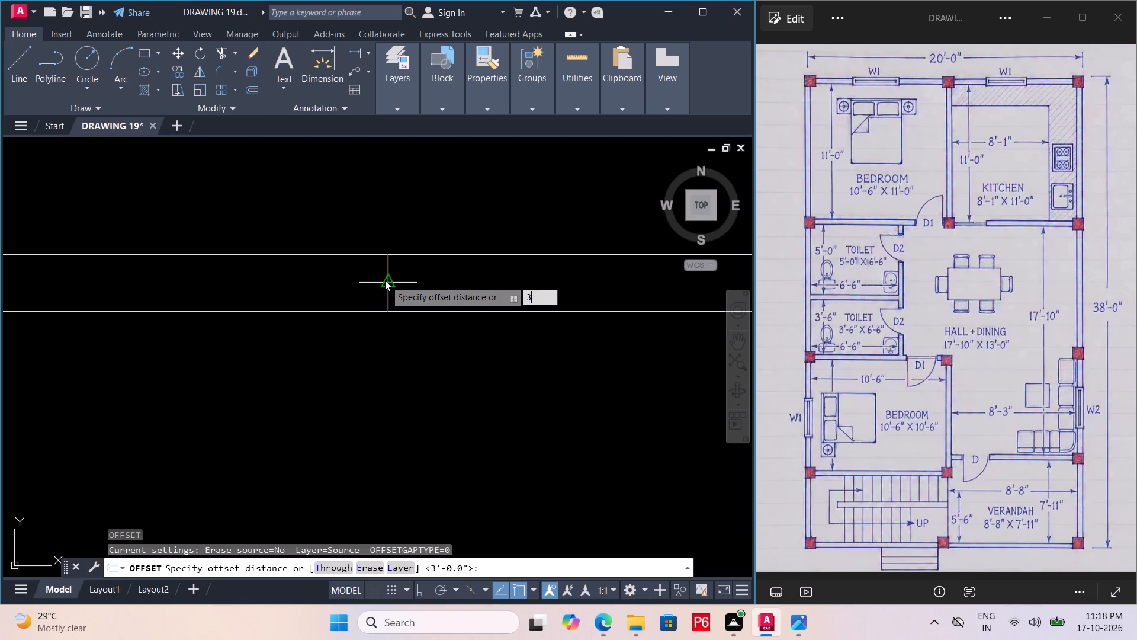
text(2')
key(Return)
click(320, 282)
click(384, 277)
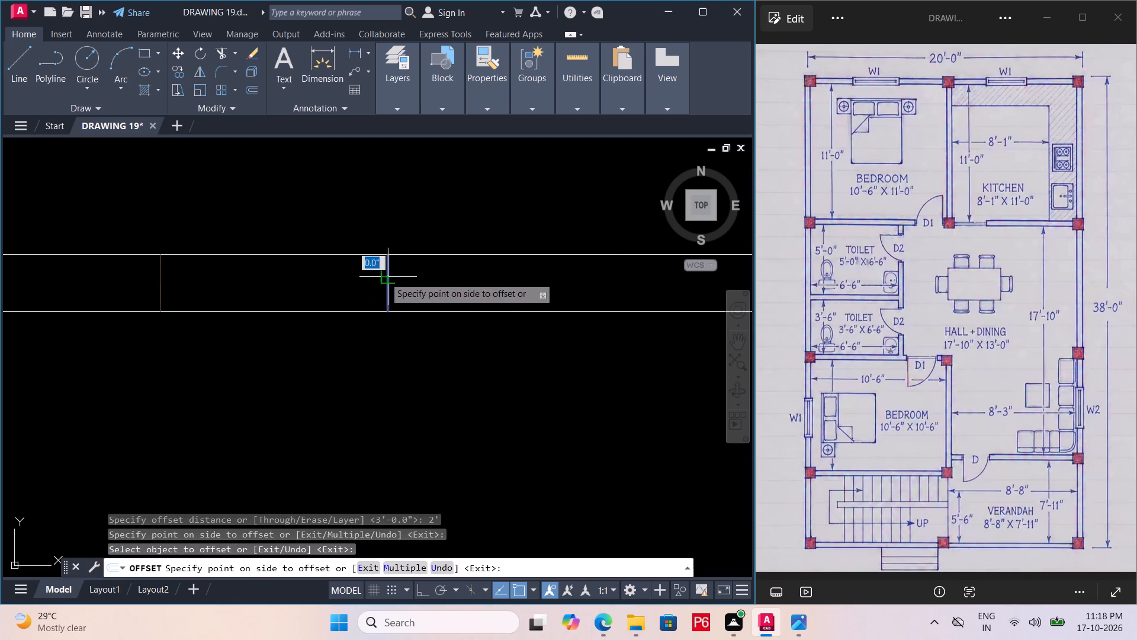
click(470, 270)
key(space)
Draw a centre line along the wall between the midpoints of the upper bedroom window's two end lines.
key(l)
key(space)
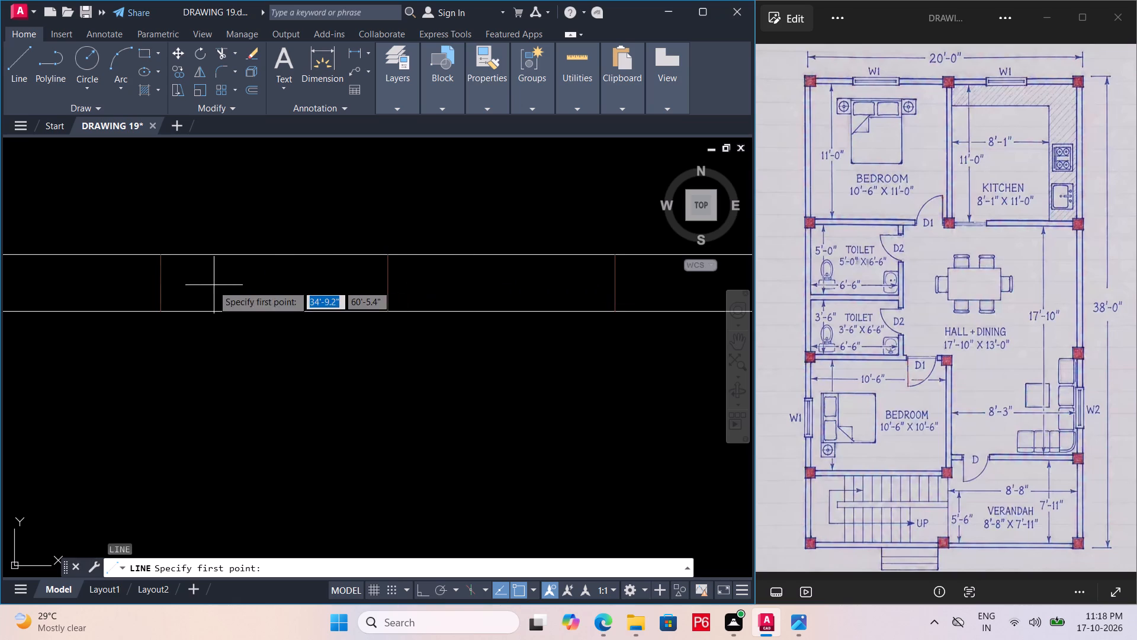
drag(166, 286, 182, 284)
click(625, 288)
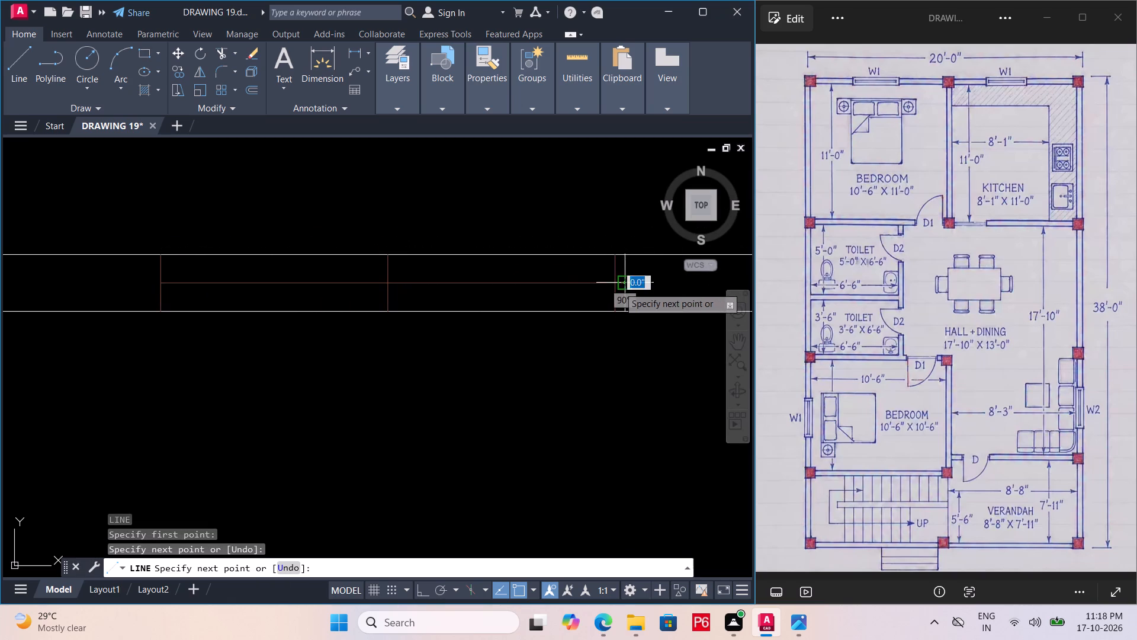
key(ctrl+z)
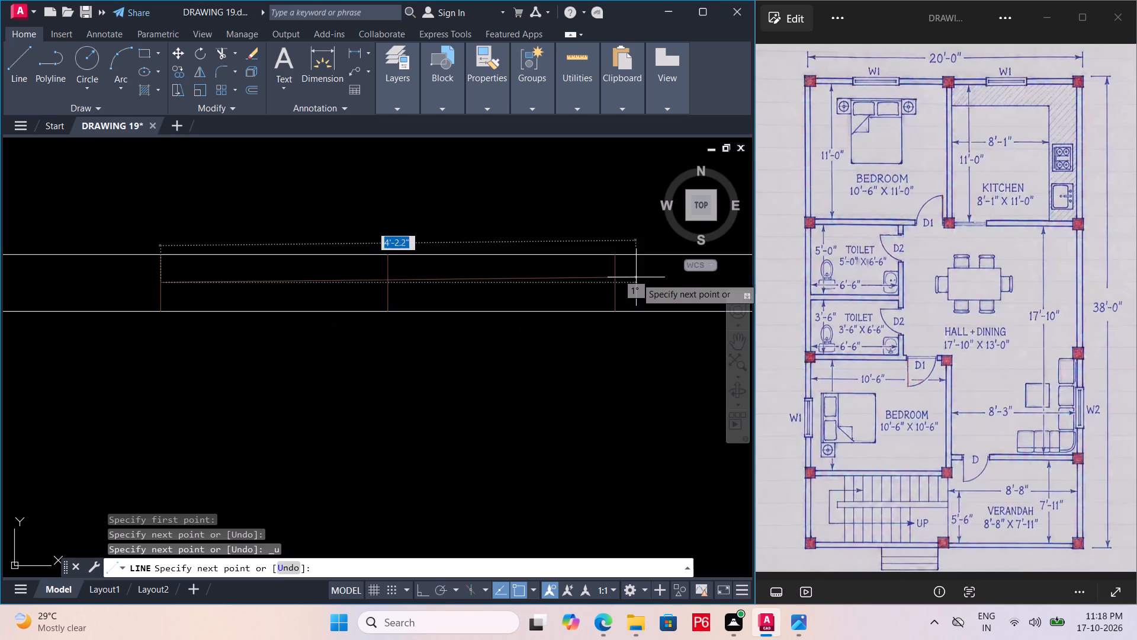
click(618, 285)
key(space)
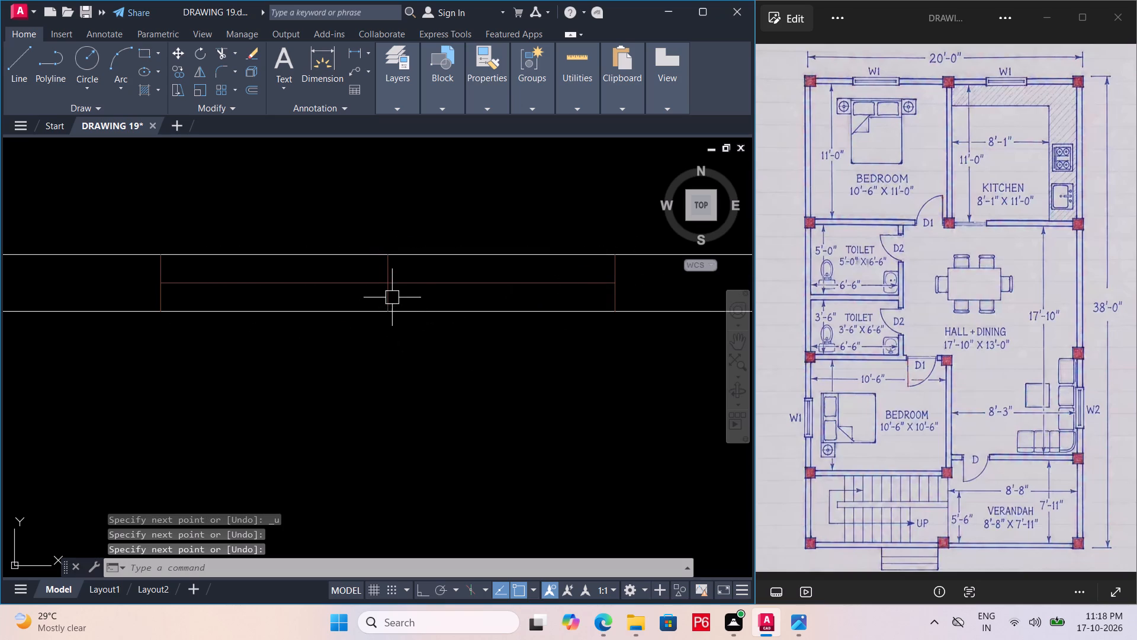
Delete the original short line at the middle of the upper bedroom window.
click(393, 299)
key(BackSpace)
key(Delete)
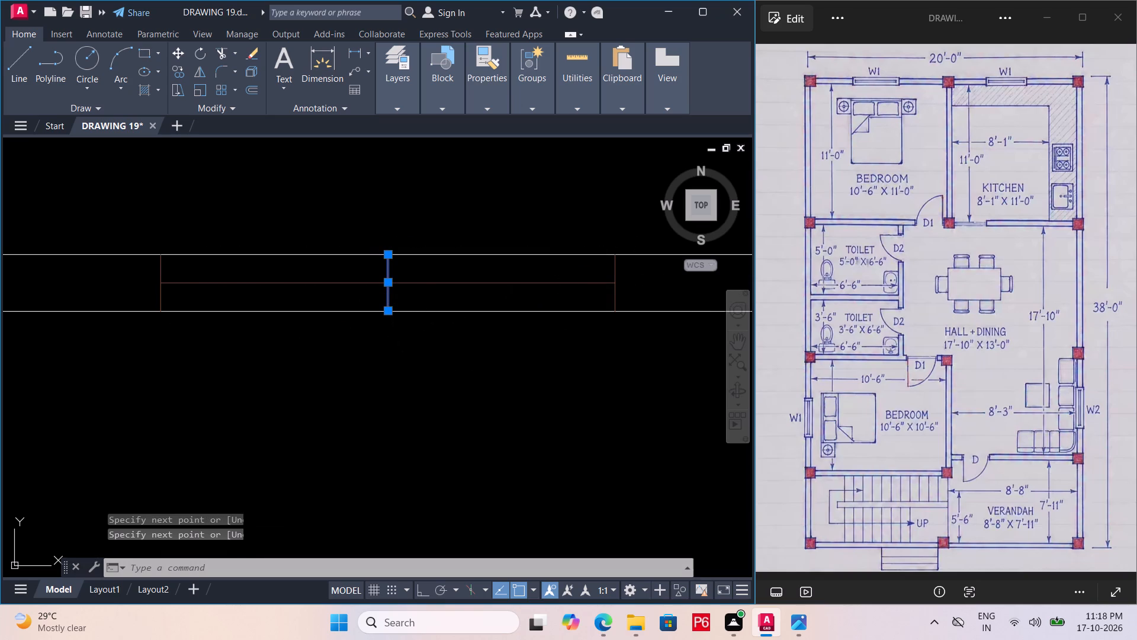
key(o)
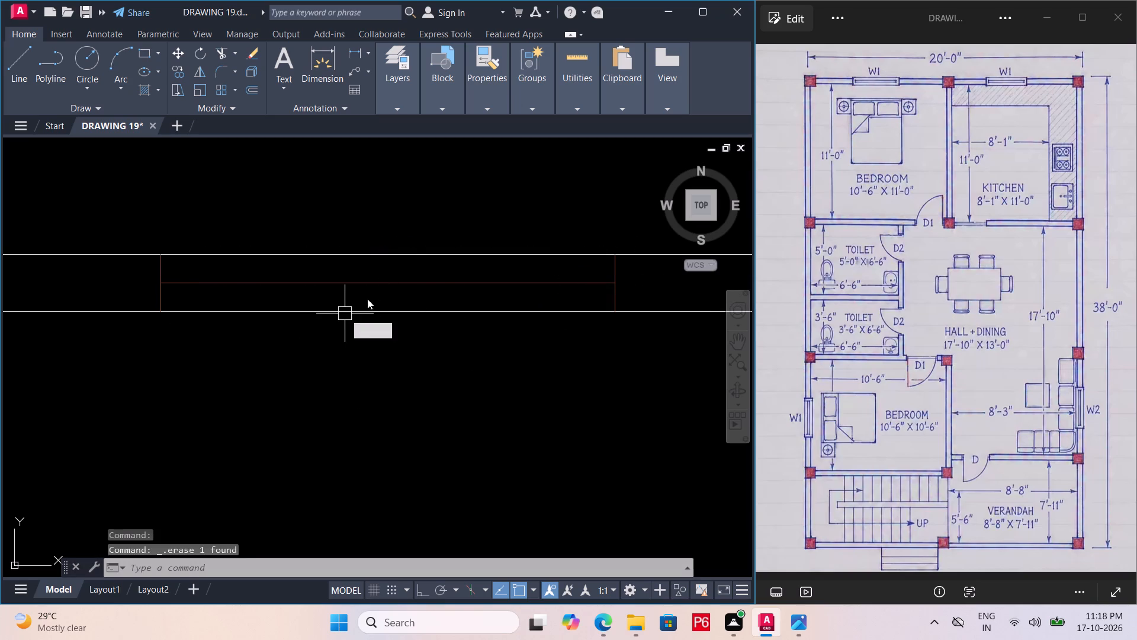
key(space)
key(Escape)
Offset the upper bedroom window's centre line 1" to both sides to form the glazing lines.
click(412, 286)
key(o)
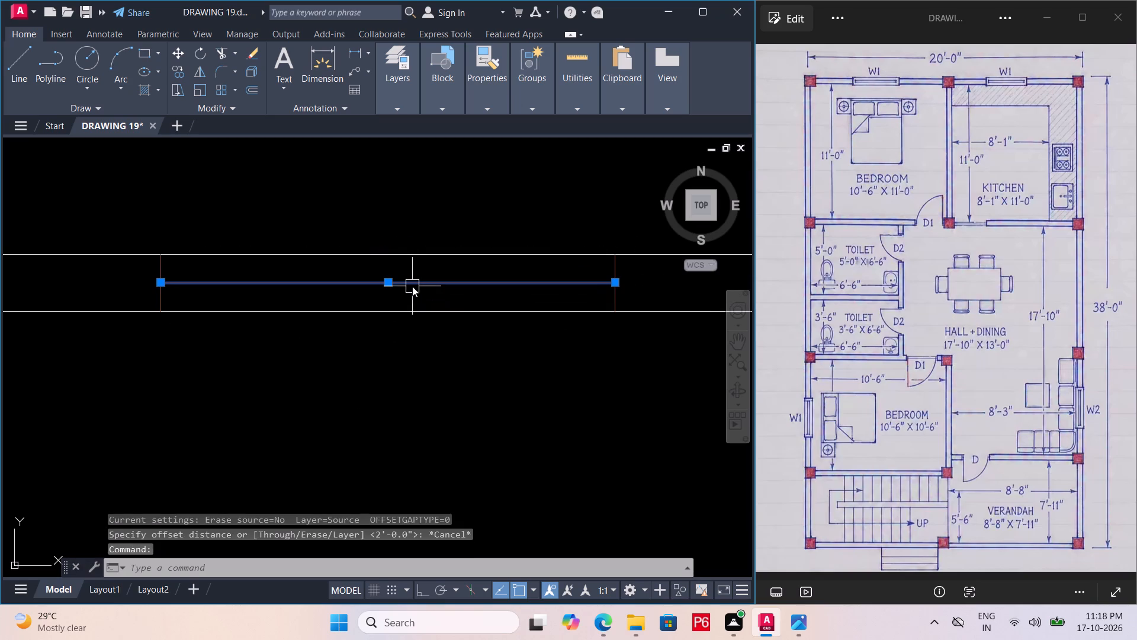
key(Return)
text(1")
key(Return)
click(422, 267)
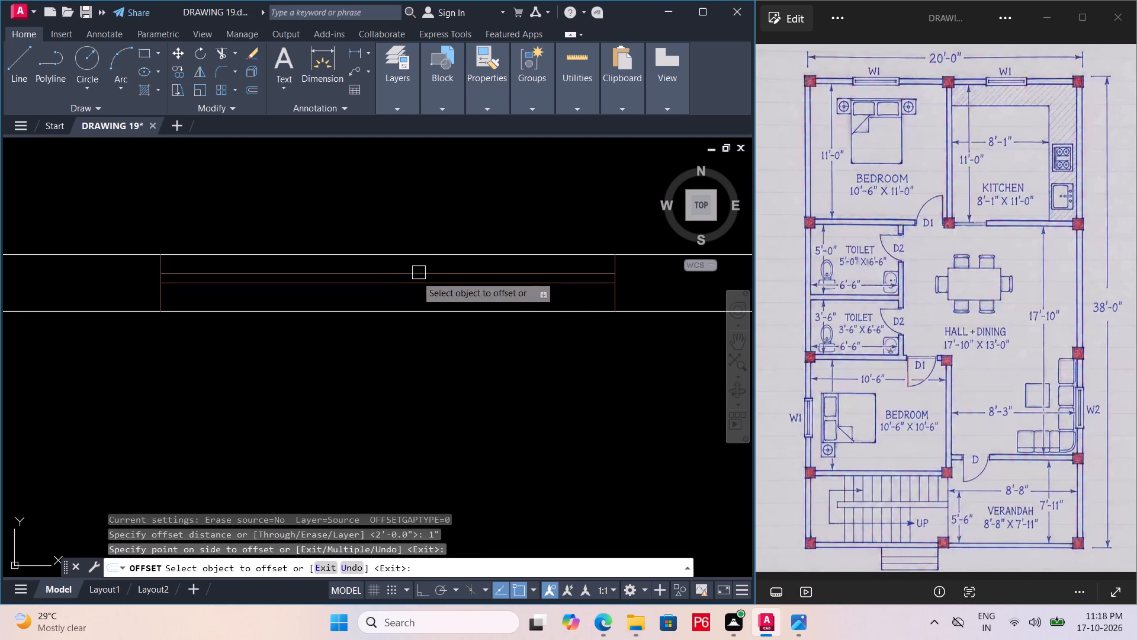
click(412, 287)
click(412, 299)
key(space)
Delete the centre line between the upper bedroom window's two glazing lines.
click(409, 286)
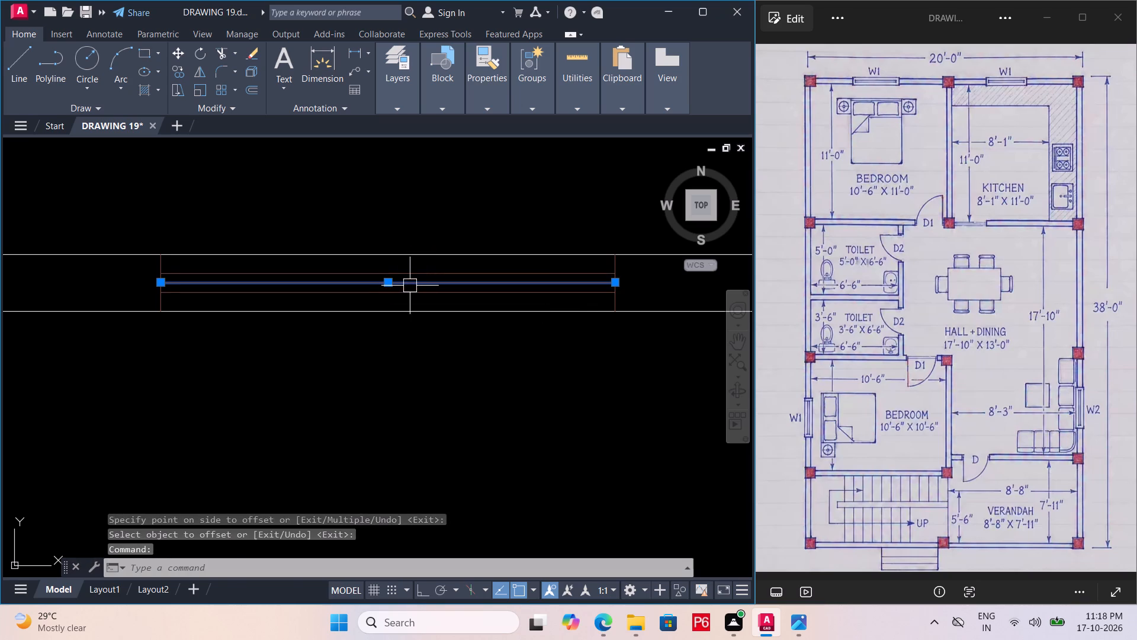
key(Delete)
Save the drawing with the finished upper bedroom window.
key(ctrl+s)
key(ctrl+s)
key(ctrl+s)
key(ctrl+s)
Draw a short line across the kitchen's top outer wall, starting at the midpoint of its inner face.
ctrl+scroll(407, 290, down, 2)
middle_drag(398, 273, 399, 239)
middle_drag(253, 268, 181, 266)
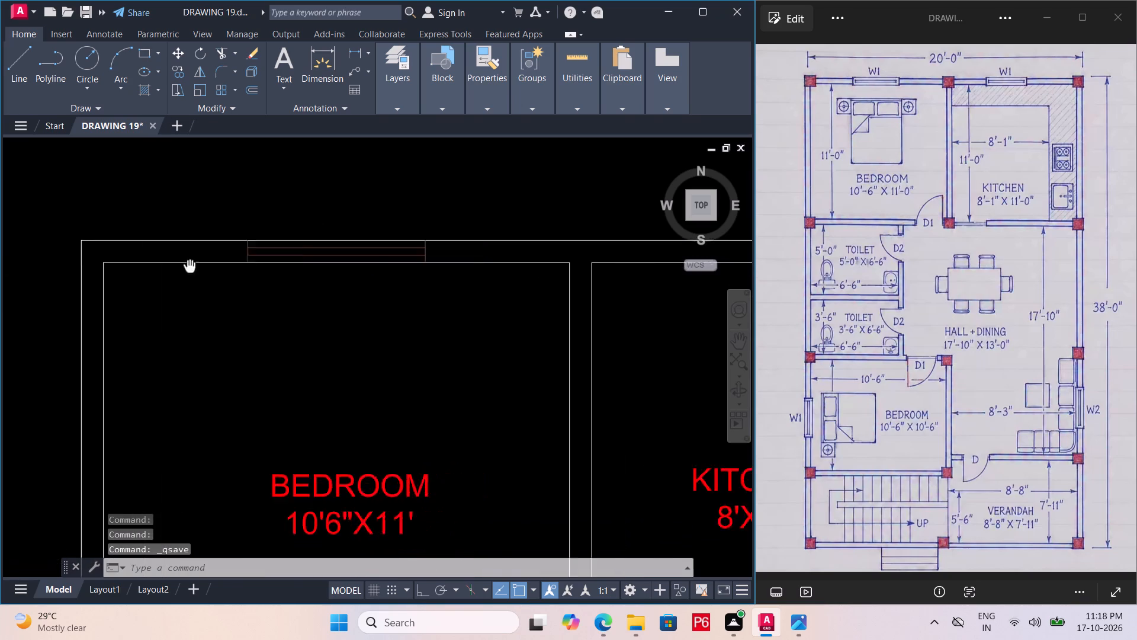
middle_drag(181, 266, 108, 261)
scroll(232, 261, down, 2)
scroll(436, 257, up, 2)
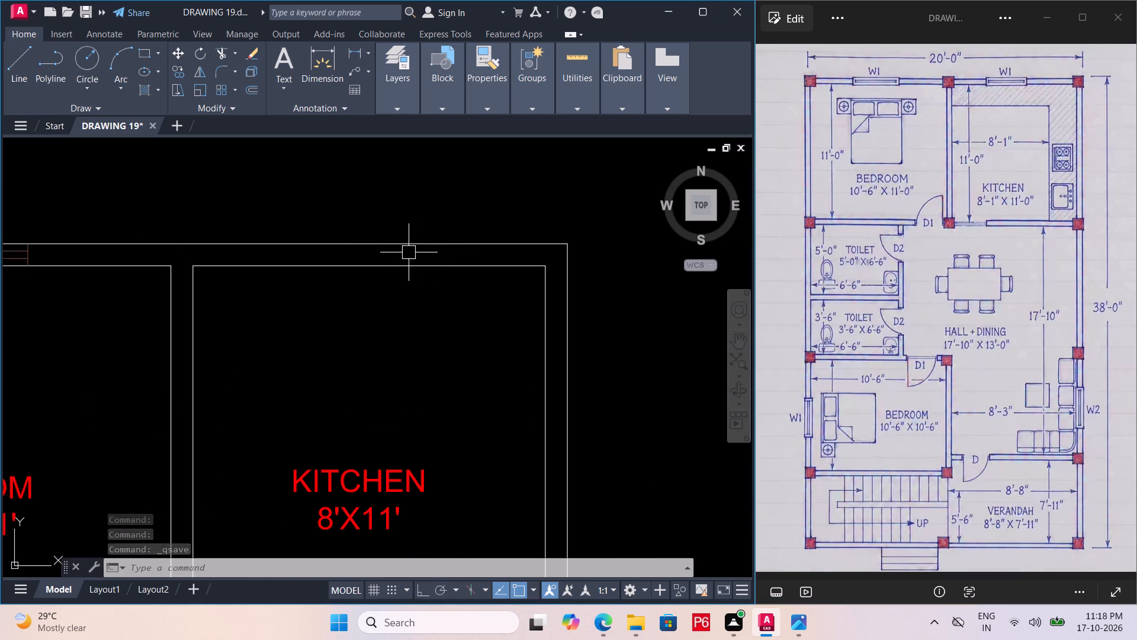
middle_drag(358, 254, 722, 264)
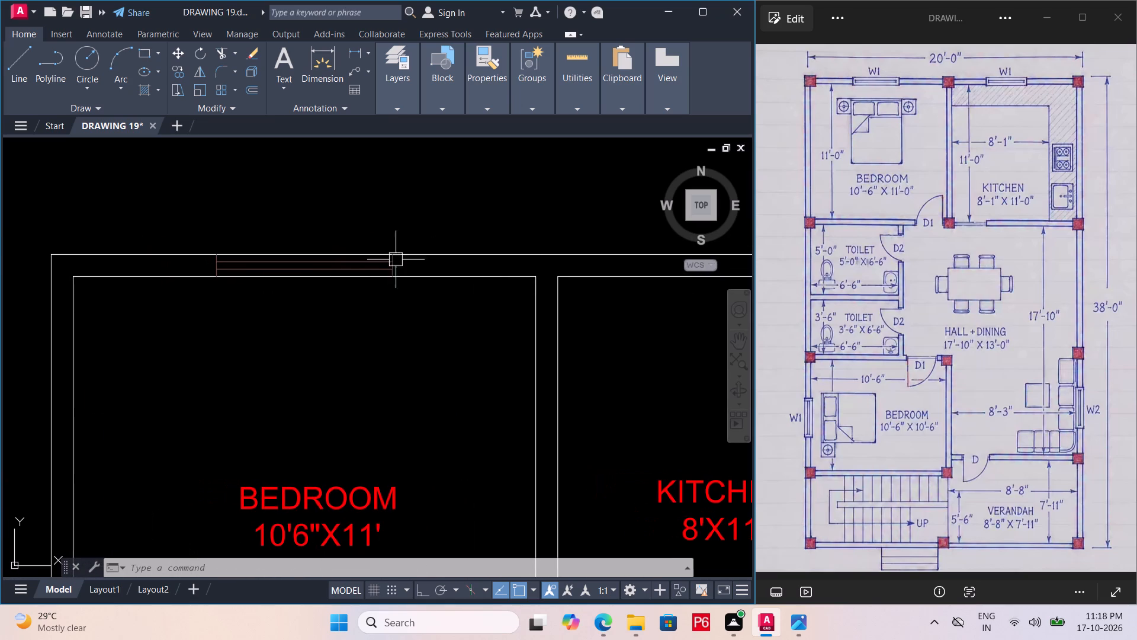
middle_drag(398, 260, 61, 247)
scroll(477, 263, up, 1)
key(l)
key(space)
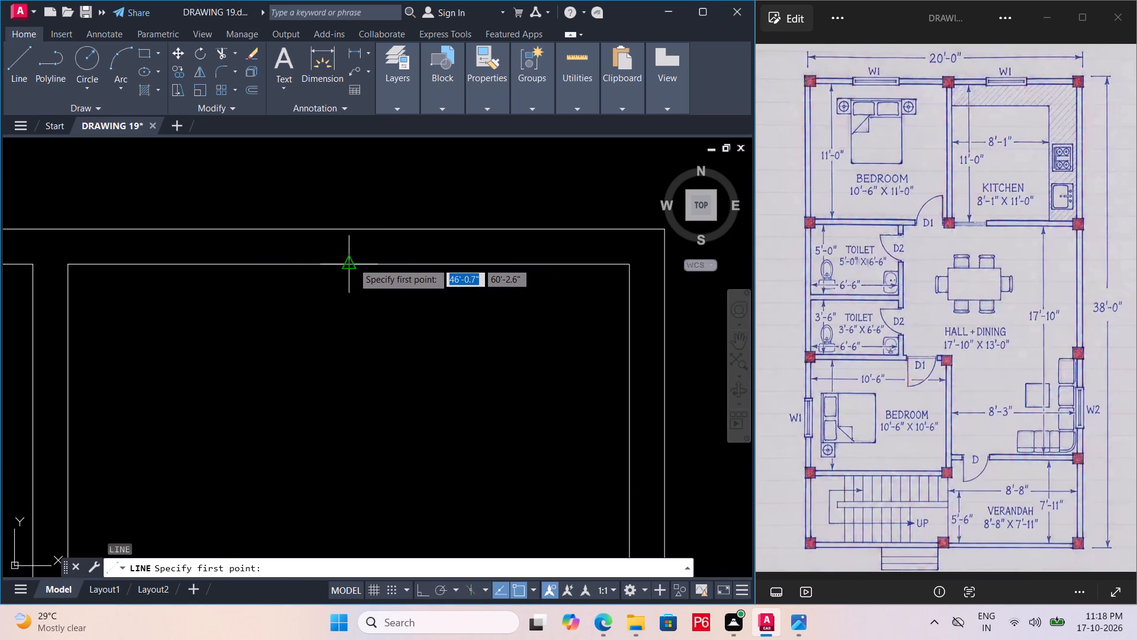
drag(354, 263, 352, 253)
click(342, 225)
key(space)
Offset the short line across the kitchen's outer wall 2' to both sides to mark the window's ends.
middle_drag(336, 244, 378, 281)
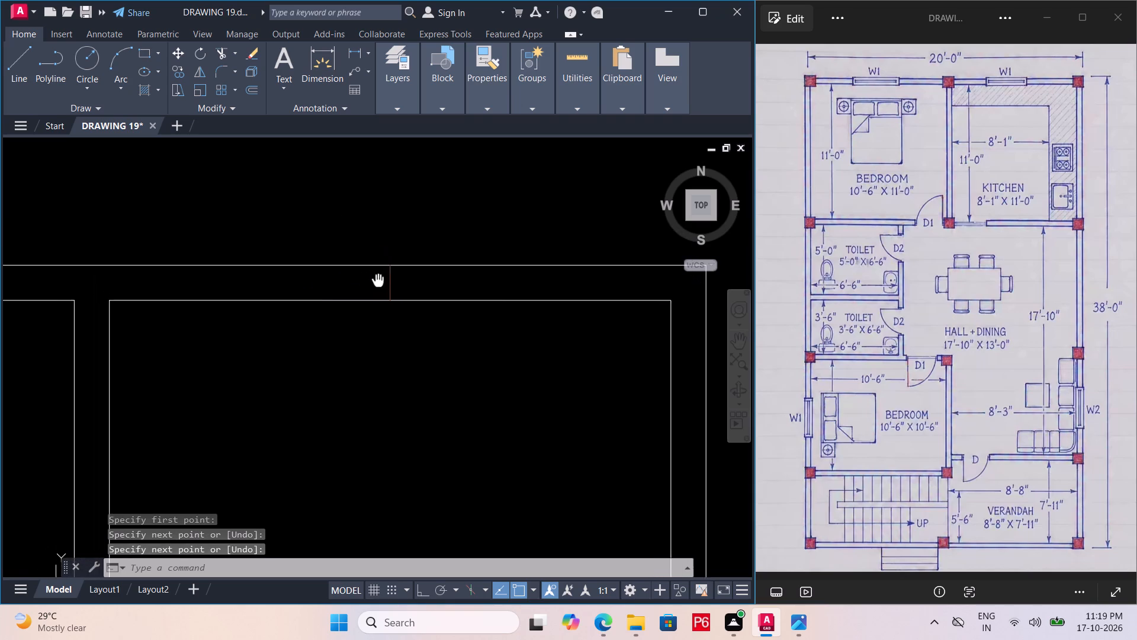
middle_drag(378, 281, 379, 283)
click(392, 281)
key(o)
key(Return)
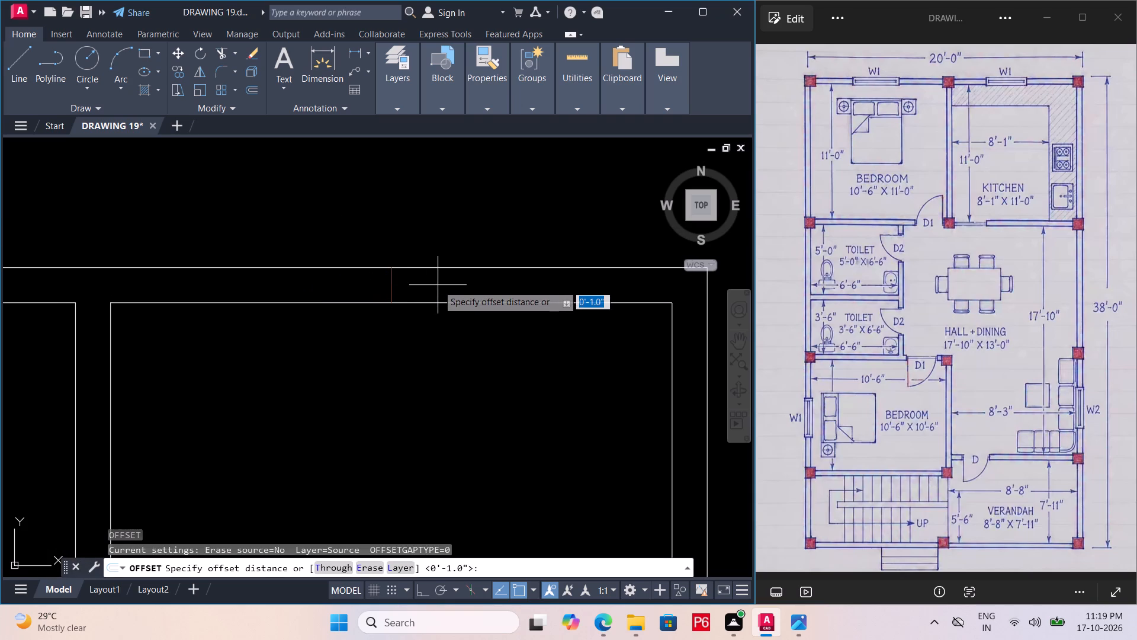
text(2')
key(Return)
click(474, 283)
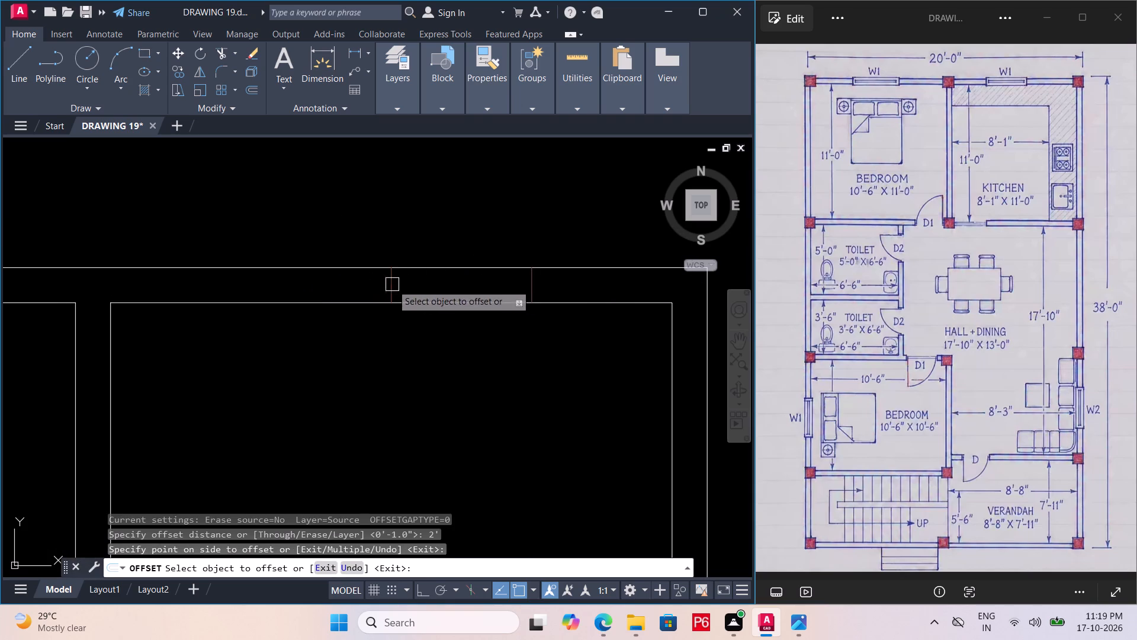
click(392, 284)
click(323, 284)
key(space)
Draw a centre line along the wall between the midpoints of the kitchen window's two end lines.
key(l)
key(space)
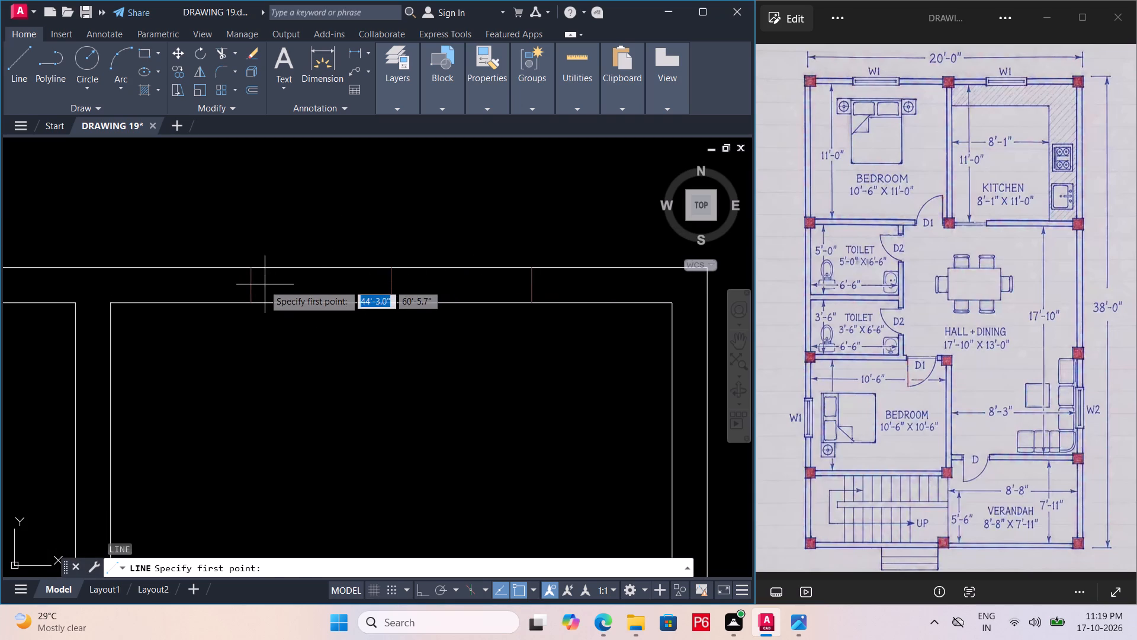
drag(256, 283, 265, 281)
click(535, 282)
key(space)
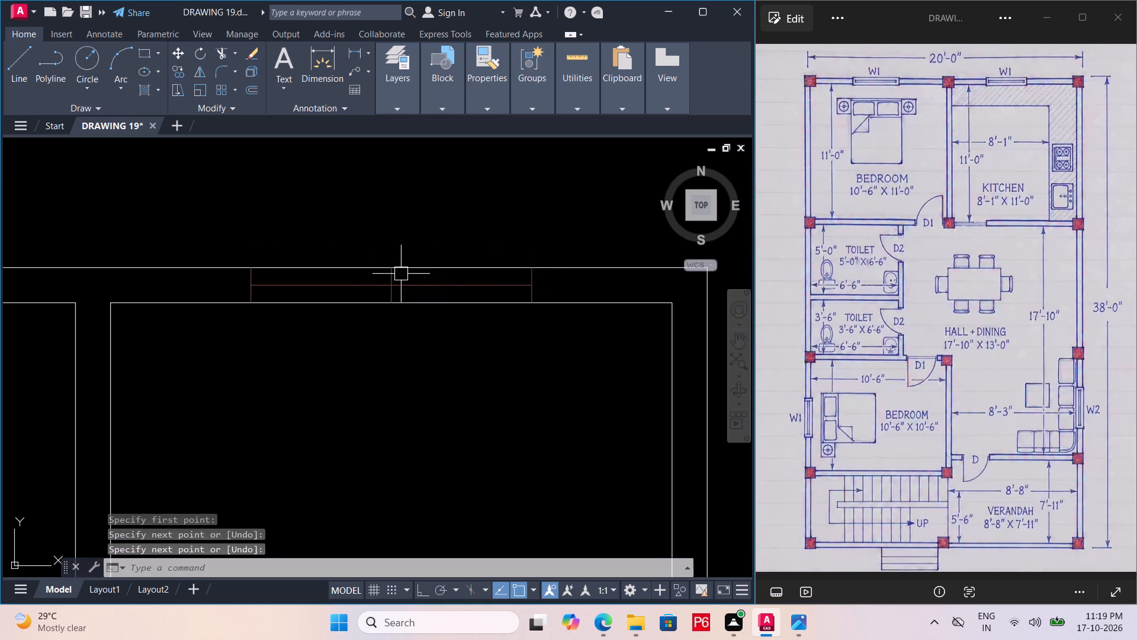
Delete the original short line at the middle of the kitchen window.
click(394, 275)
key(Delete)
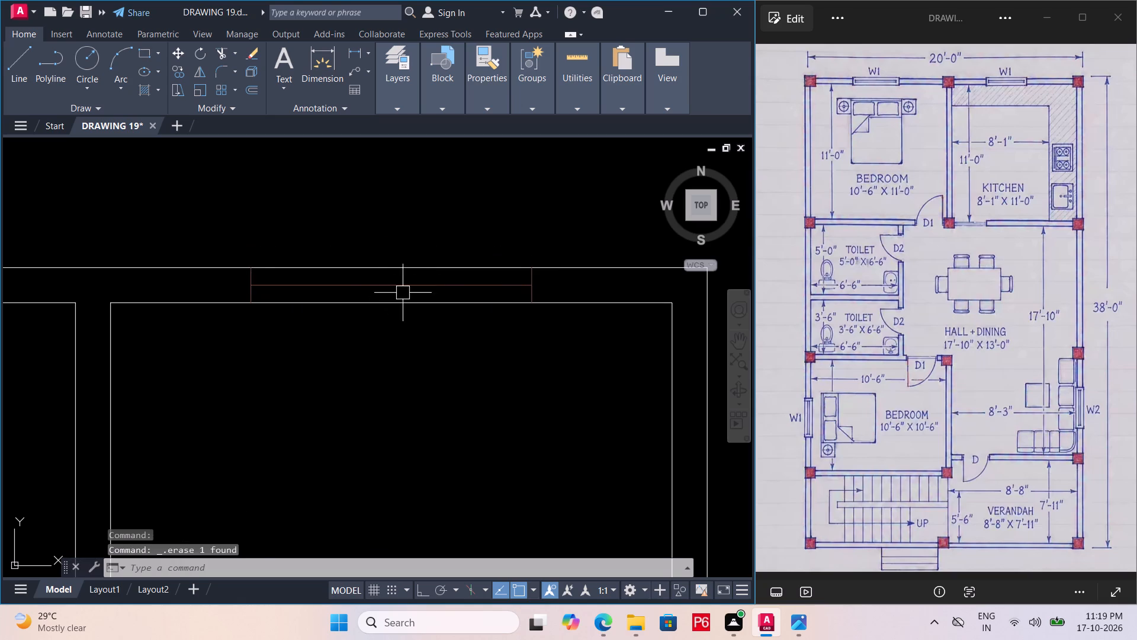
Offset the kitchen window's centre line 1" to both sides to form the glazing lines.
key(o)
key(Return)
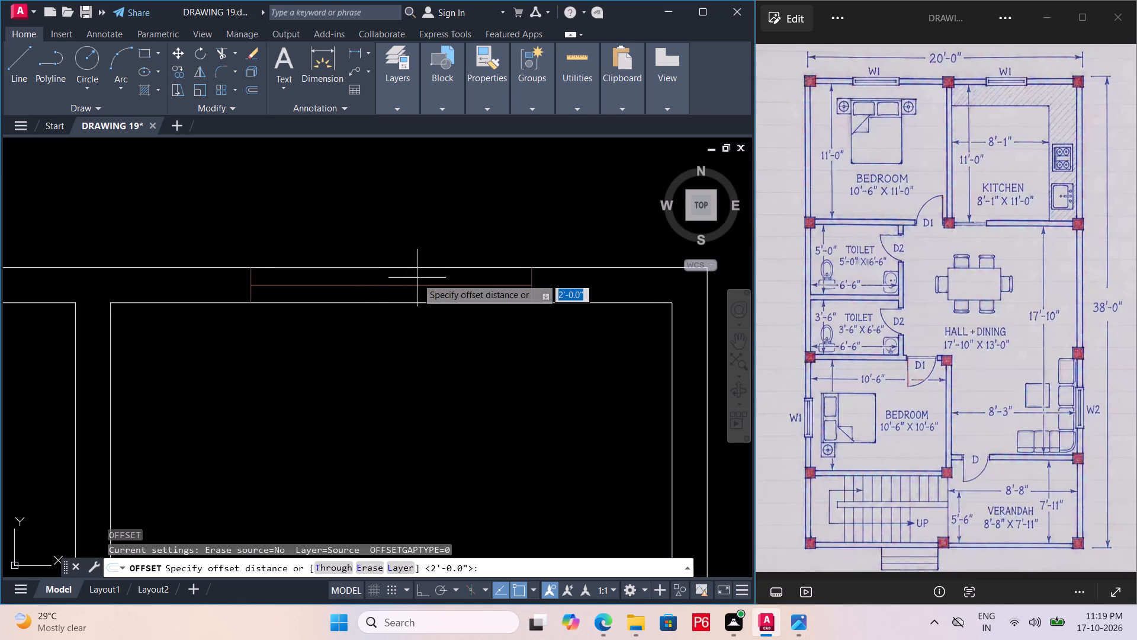
key(2)
key(BackSpace)
key(1)
key(shift+quotedbl)
key(Return)
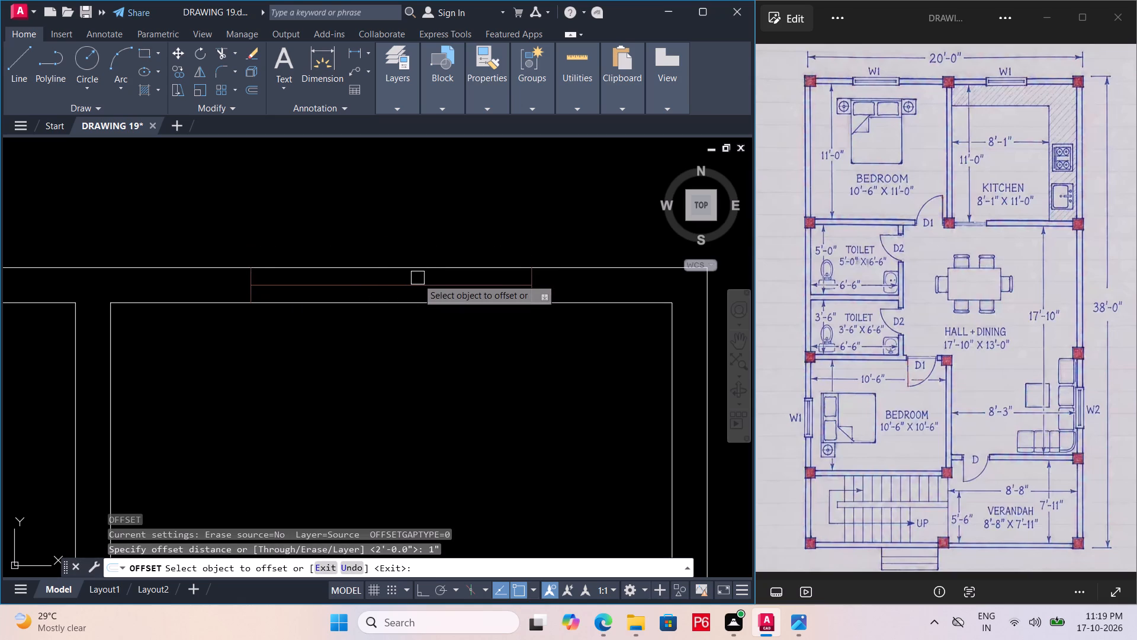
click(421, 281)
click(427, 272)
scroll(423, 281, up, 2)
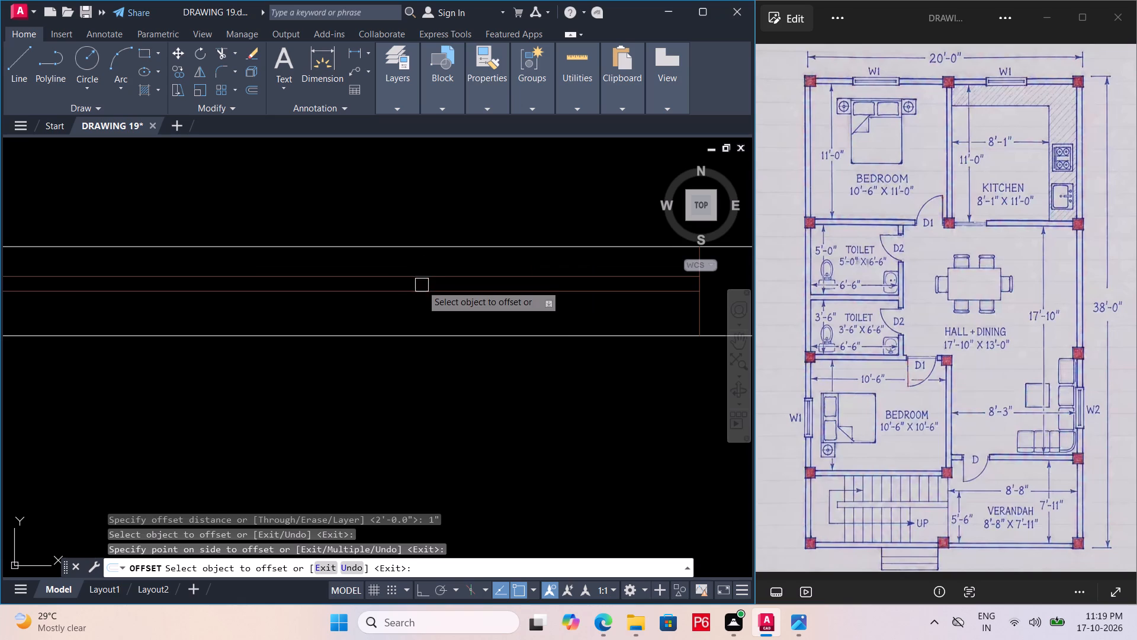
click(422, 285)
click(412, 313)
key(space)
Delete the centre line between the kitchen window's two glazing lines.
click(430, 293)
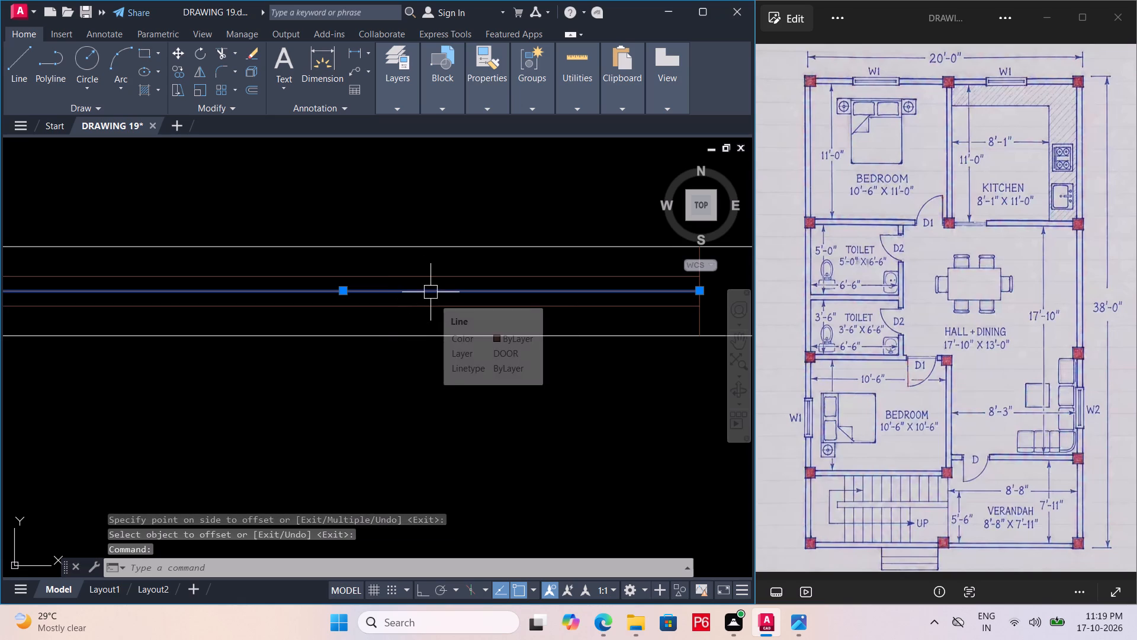
key(Delete)
Draw a short line across the lower bedroom's west outer wall, starting at the midpoint of its inner face.
scroll(491, 289, down, 2)
scroll(454, 231, down, 4)
middle_drag(438, 286, 457, 239)
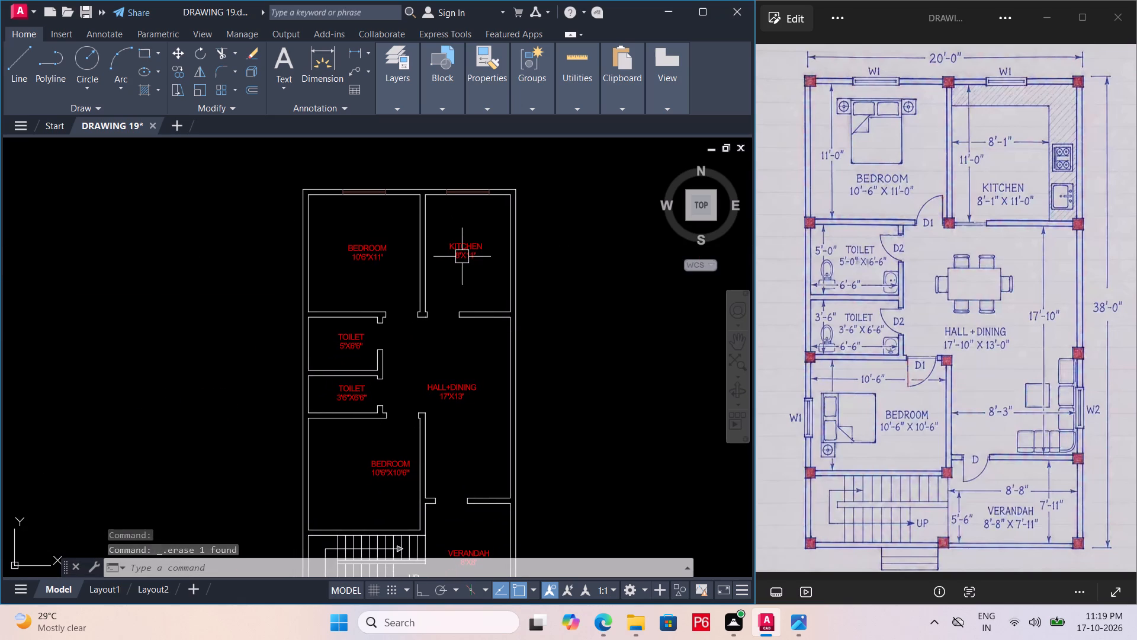
middle_drag(439, 393, 449, 274)
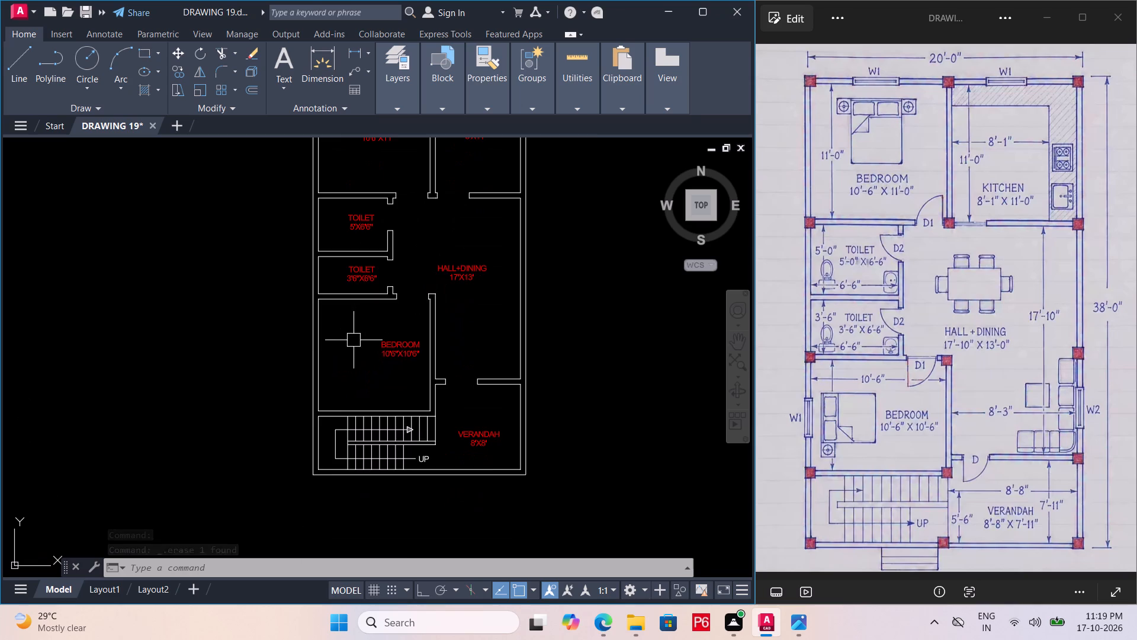
scroll(336, 353, up, 2)
middle_drag(325, 361, 432, 341)
scroll(432, 341, up, 1)
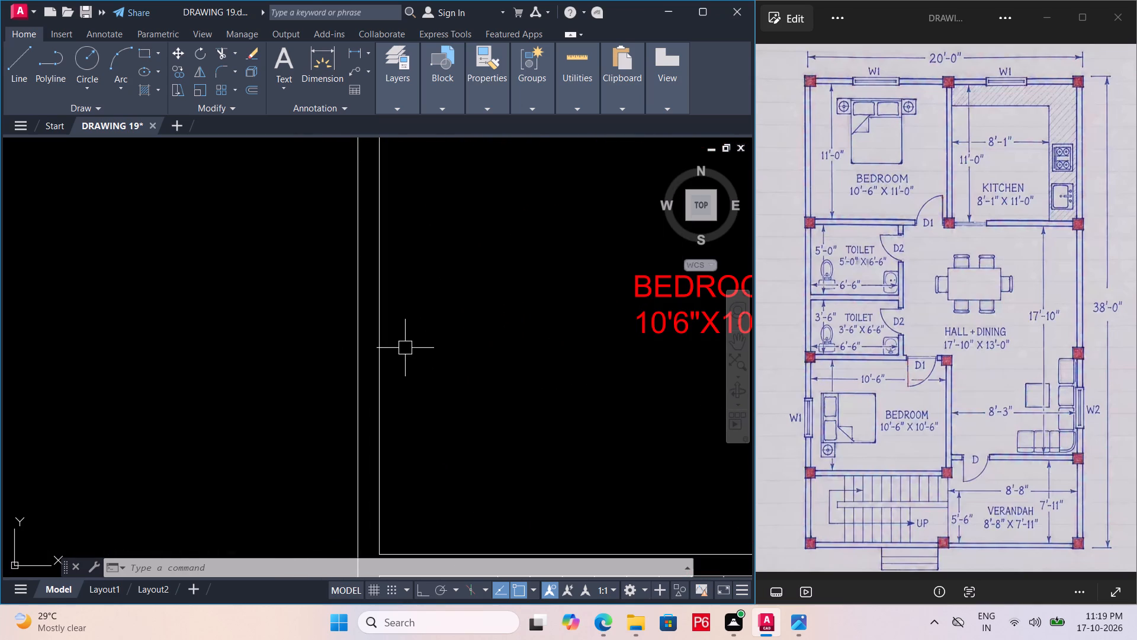
key(l)
key(space)
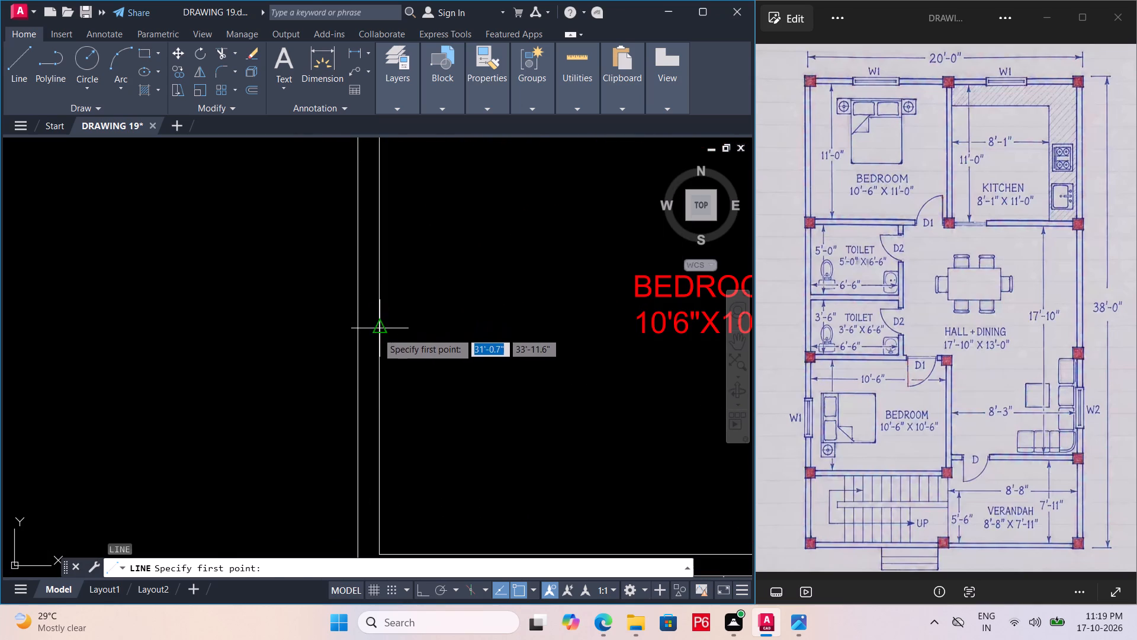
click(377, 332)
click(356, 331)
key(space)
Offset the short line across the lower bedroom's west wall 2' to both sides to mark the window's ends.
scroll(370, 324, up, 2)
click(372, 338)
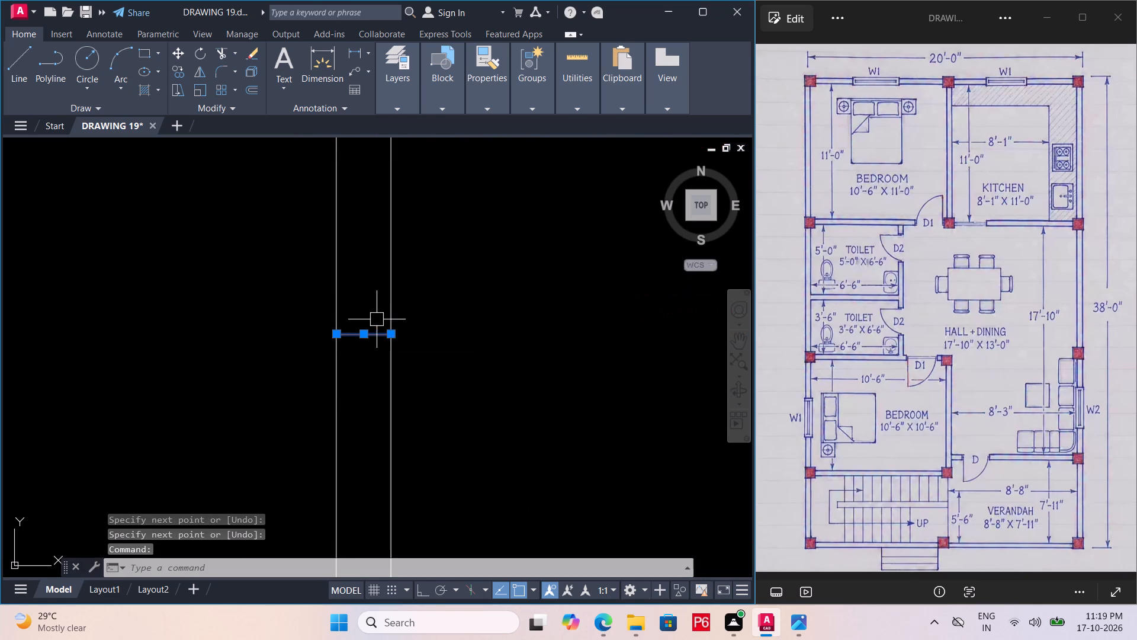
key(o)
key(Return)
key(6)
key(BackSpace)
text(2')
key(Return)
click(373, 274)
click(366, 336)
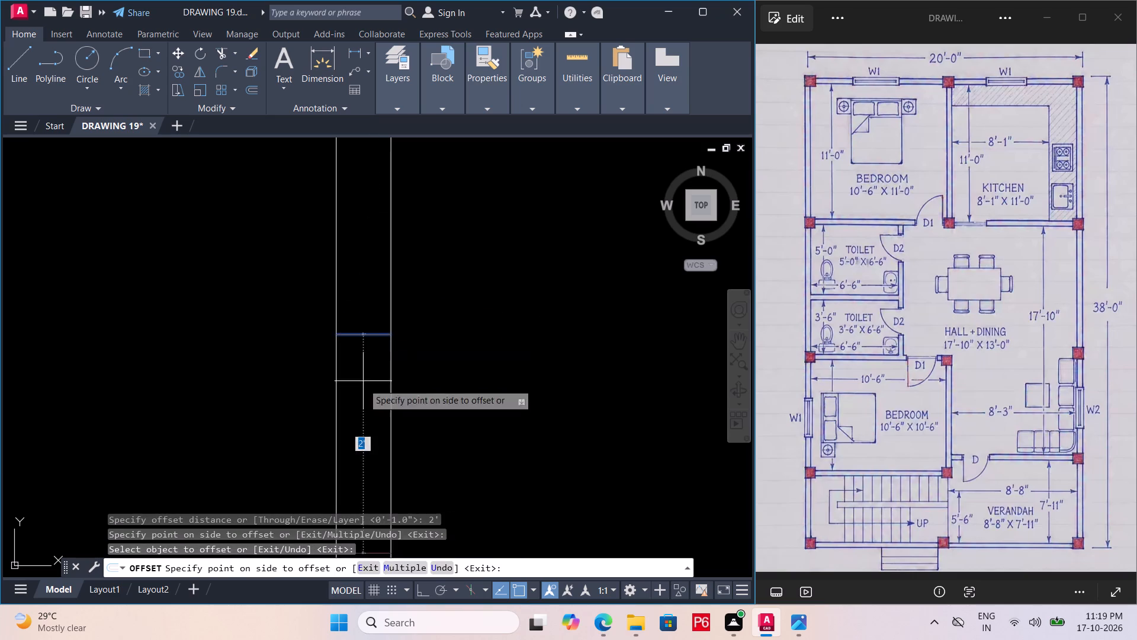
drag(363, 394, 368, 378)
scroll(359, 295, down, 2)
key(space)
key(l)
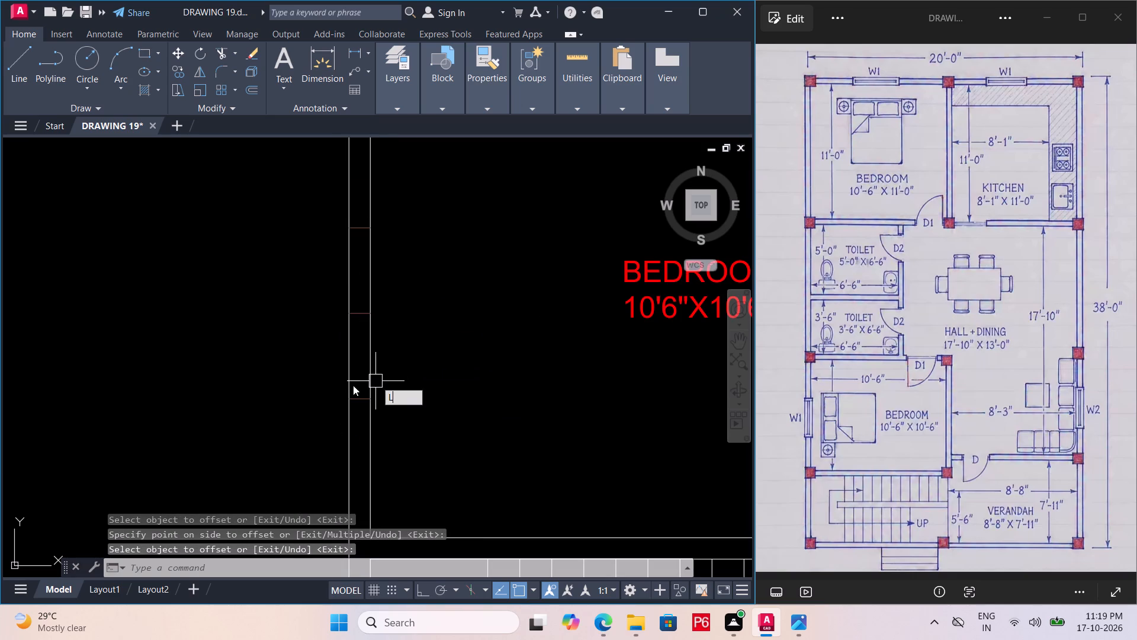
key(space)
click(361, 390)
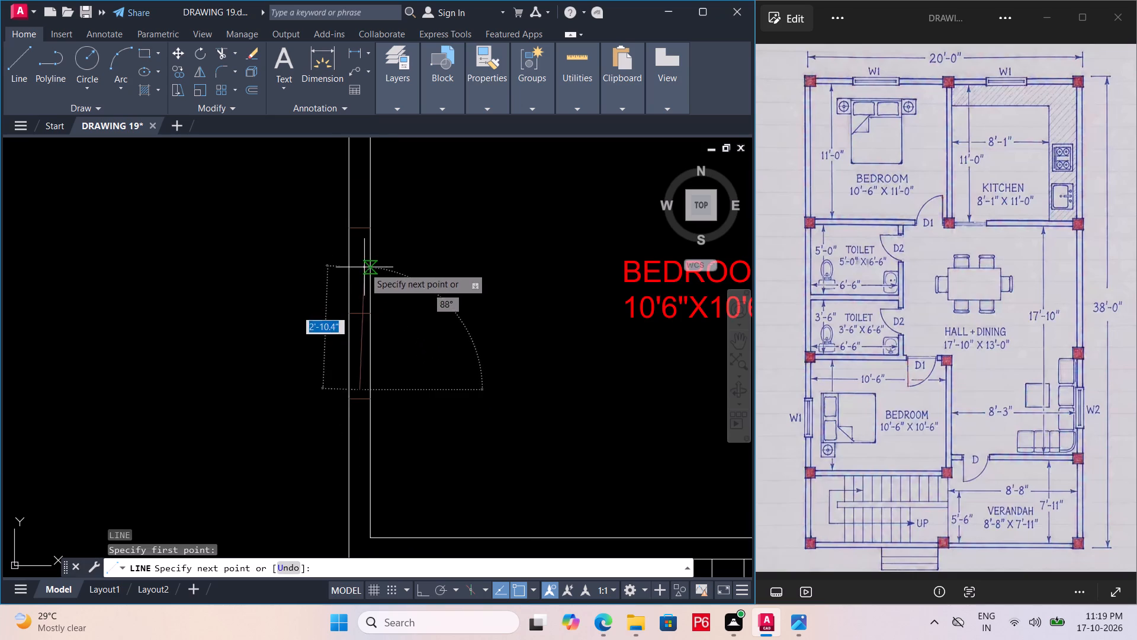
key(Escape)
Draw a vertical centre line between the midpoints of the two end lines of the lower bedroom's west window.
key(l)
key(space)
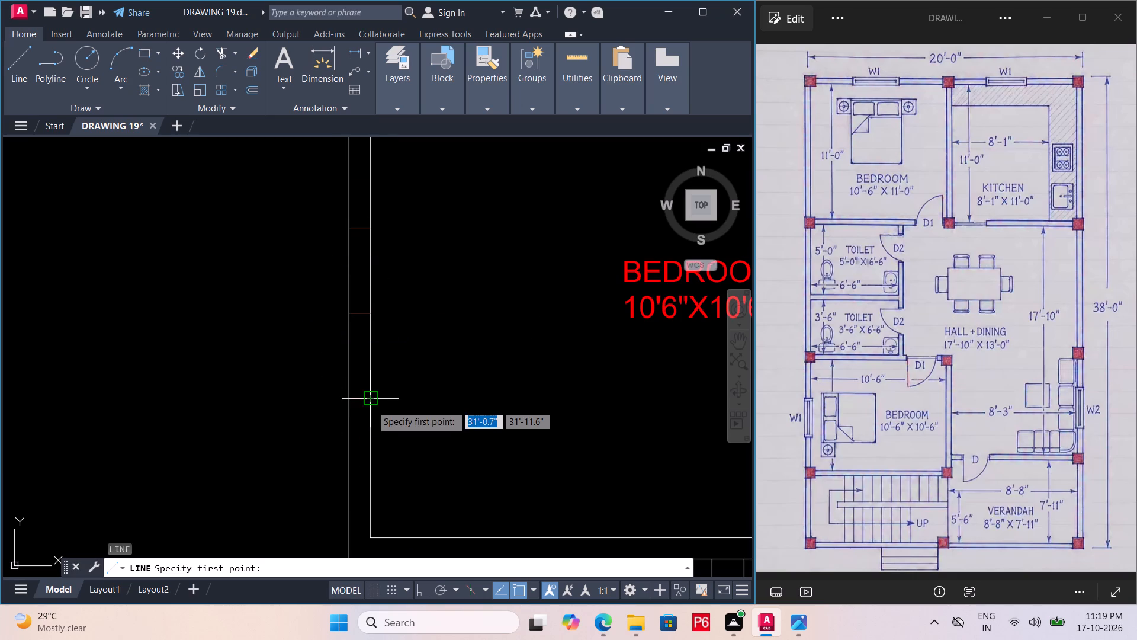
drag(361, 404, 364, 399)
click(361, 232)
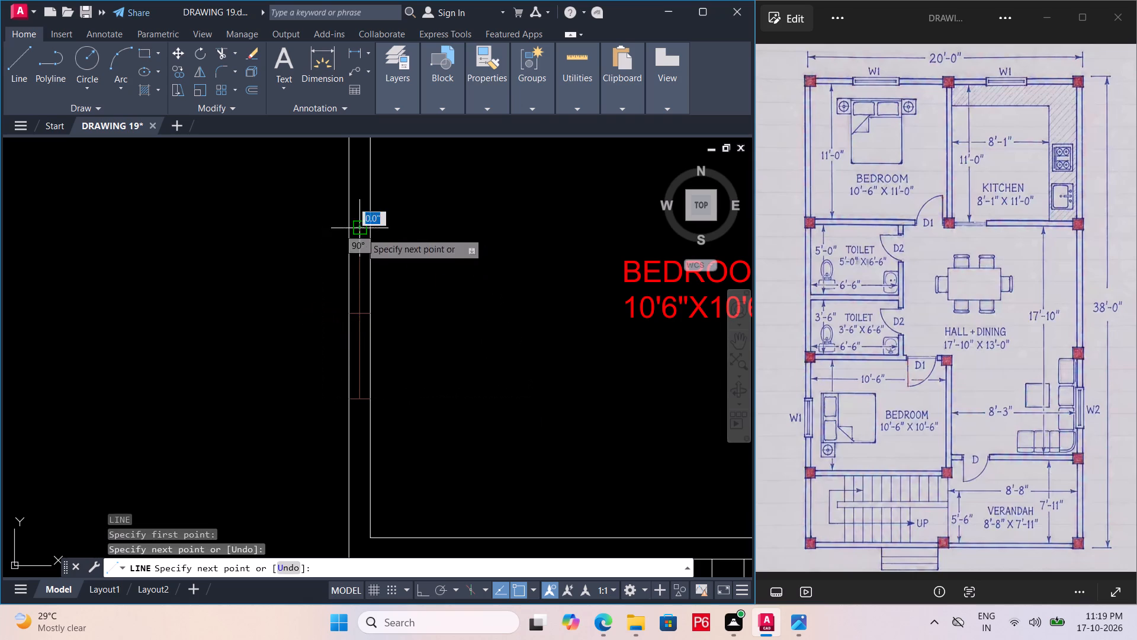
key(space)
Delete the short middle line across the wall between the west window's two end lines.
scroll(359, 319, up, 2)
click(372, 305)
key(Delete)
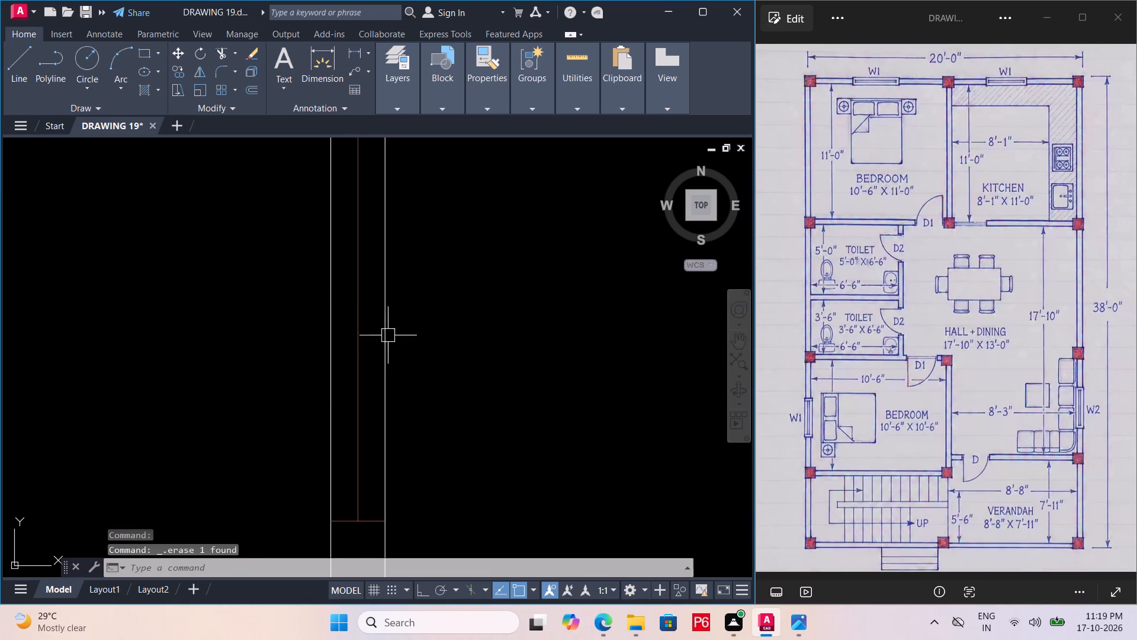
Offset the lower bedroom west window's centre line 1" to both sides to form the glazing lines.
scroll(388, 347, down, 2)
middle_drag(388, 356, 397, 363)
scroll(397, 363, up, 1)
key(o)
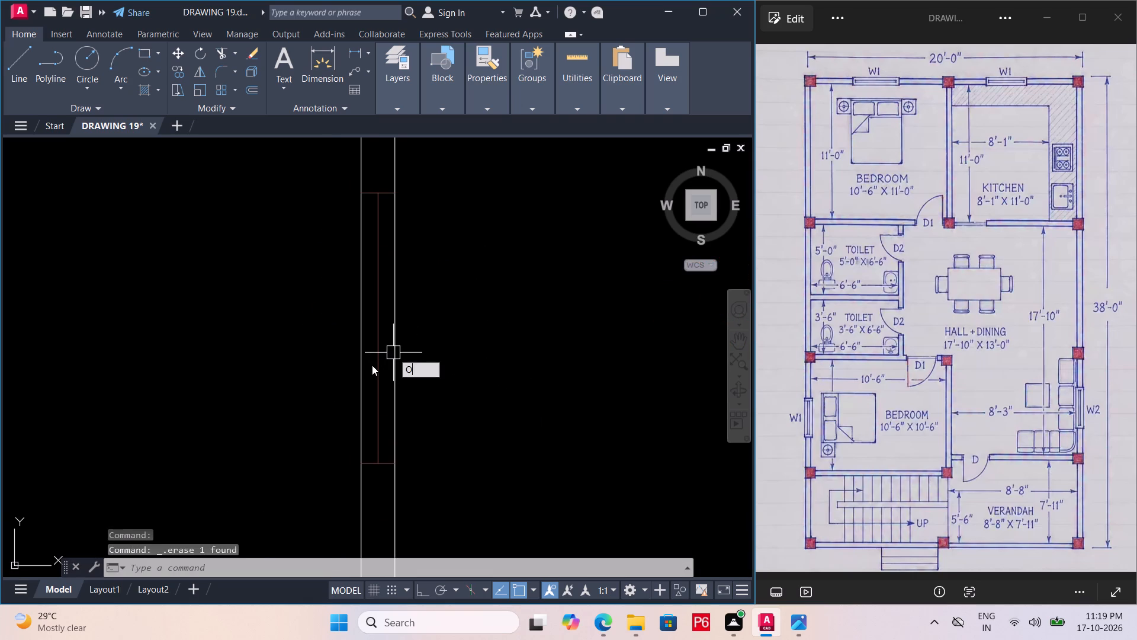
key(space)
click(376, 369)
key(Escape)
click(381, 358)
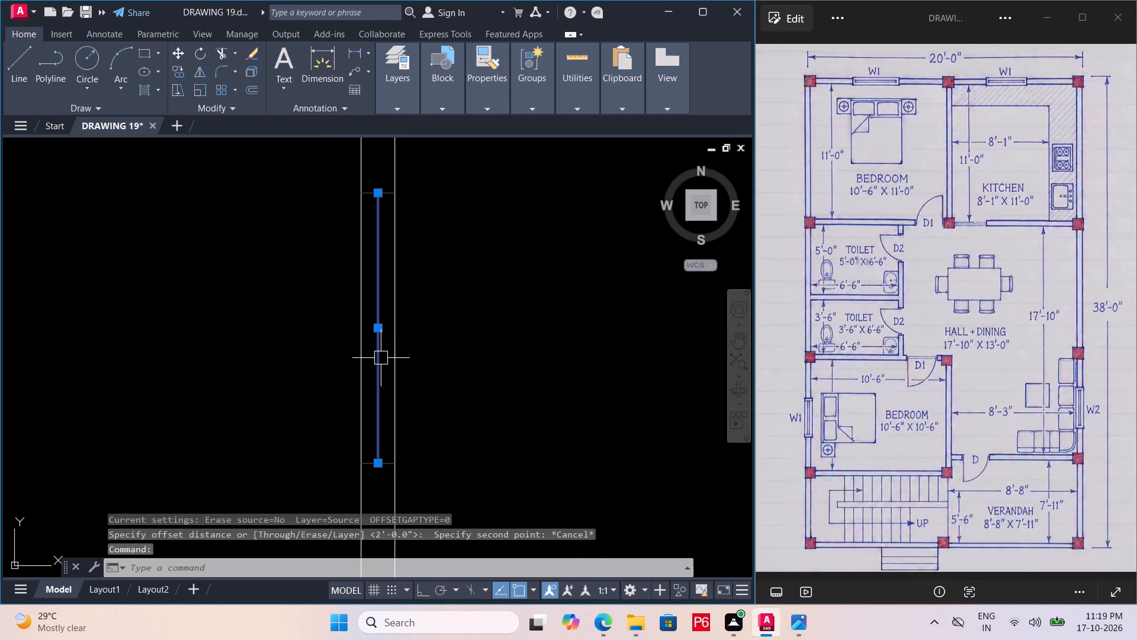
key(o)
key(Return)
text(1")
key(Return)
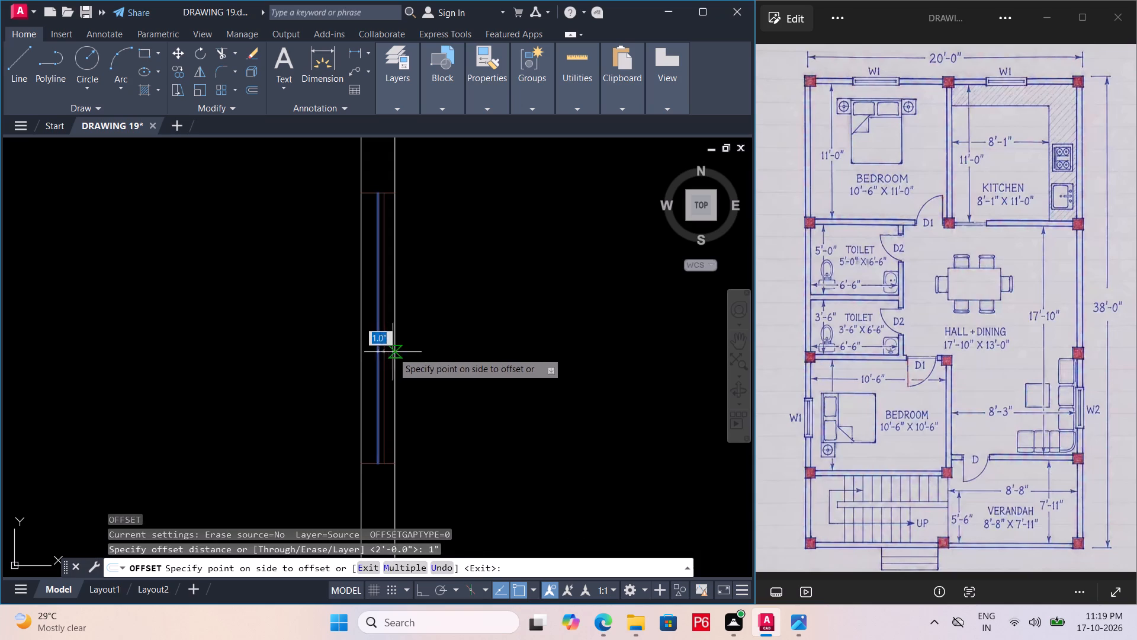
click(412, 351)
scroll(374, 364, up, 2)
click(380, 364)
click(359, 363)
key(space)
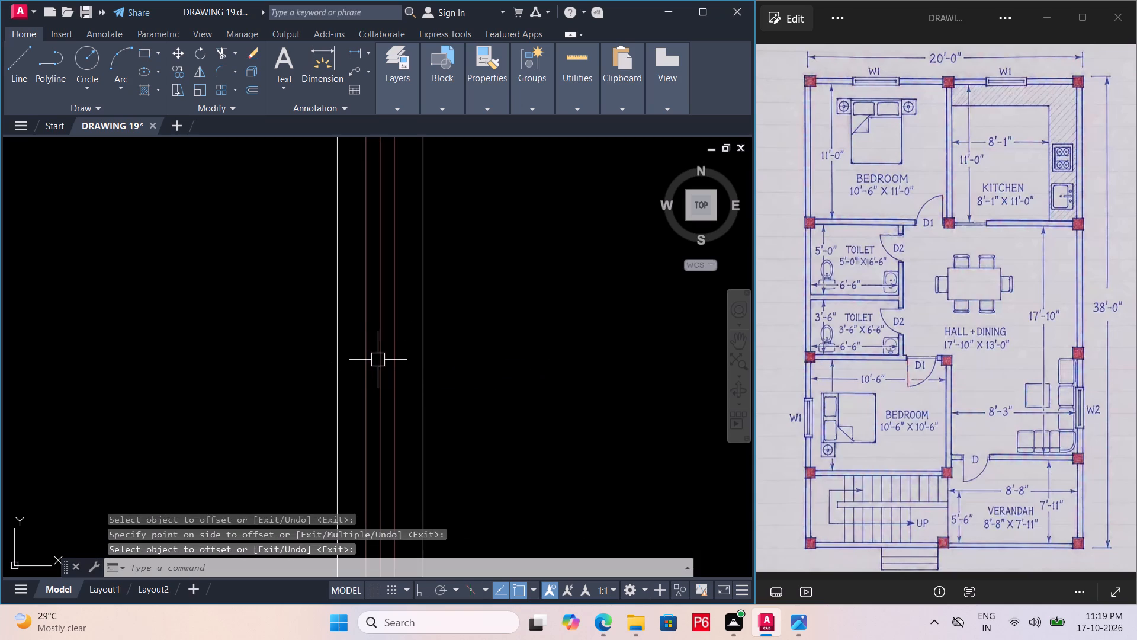
Delete the centre line between the west window's two glazing lines and save the drawing.
click(378, 359)
key(Delete)
key(ctrl+s)
key(ctrl+s)
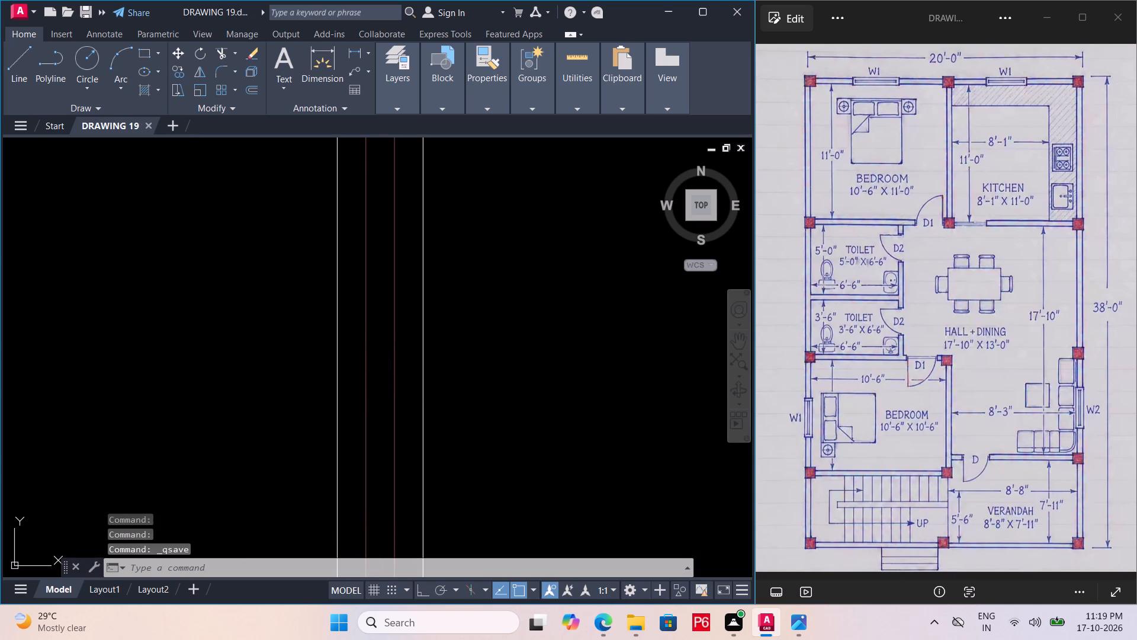
key(ctrl+s)
Draw a short line across the hall's east outer wall, north of the verandah wall, at the W2 window's centre.
scroll(378, 336, down, 5)
middle_drag(380, 331, 332, 311)
middle_drag(490, 331, 377, 328)
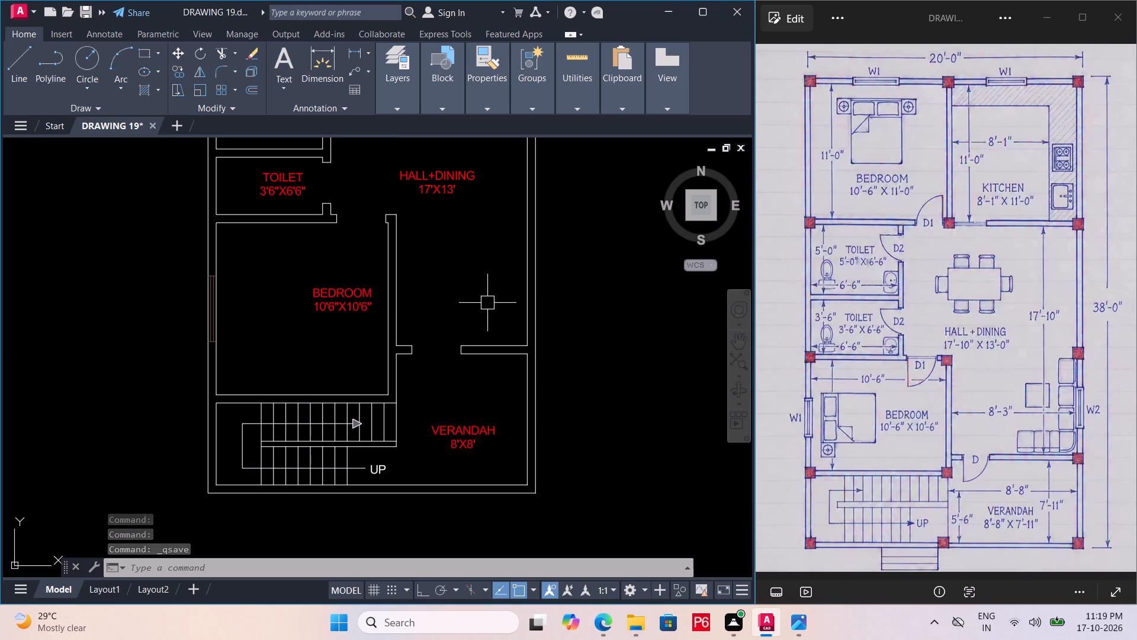
scroll(538, 283, up, 2)
key(l)
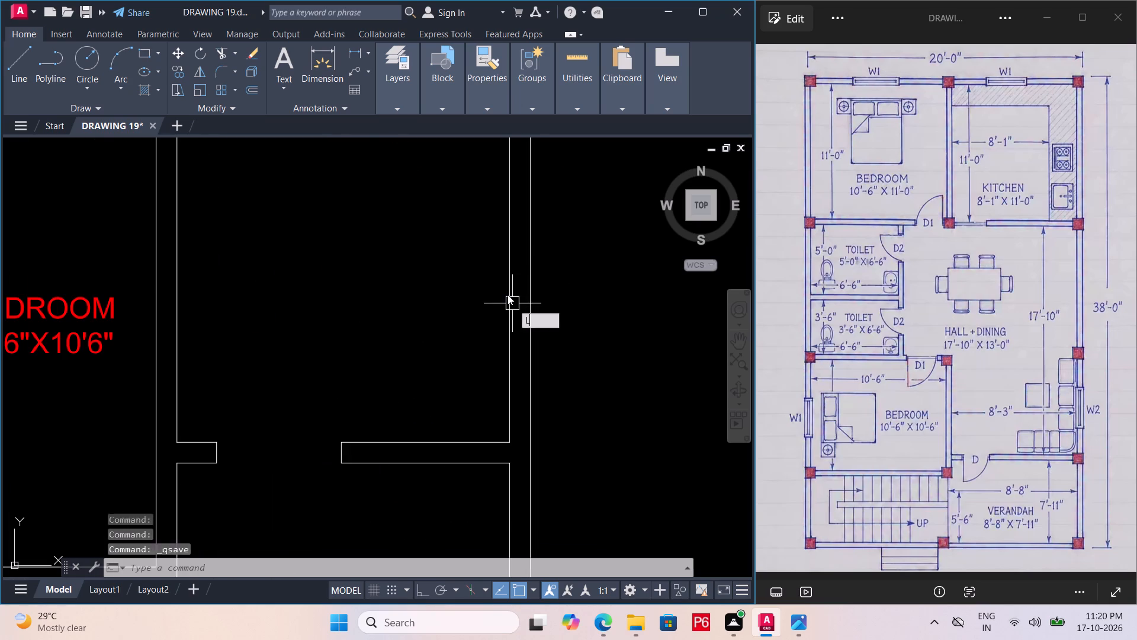
key(space)
middle_drag(511, 280, 484, 289)
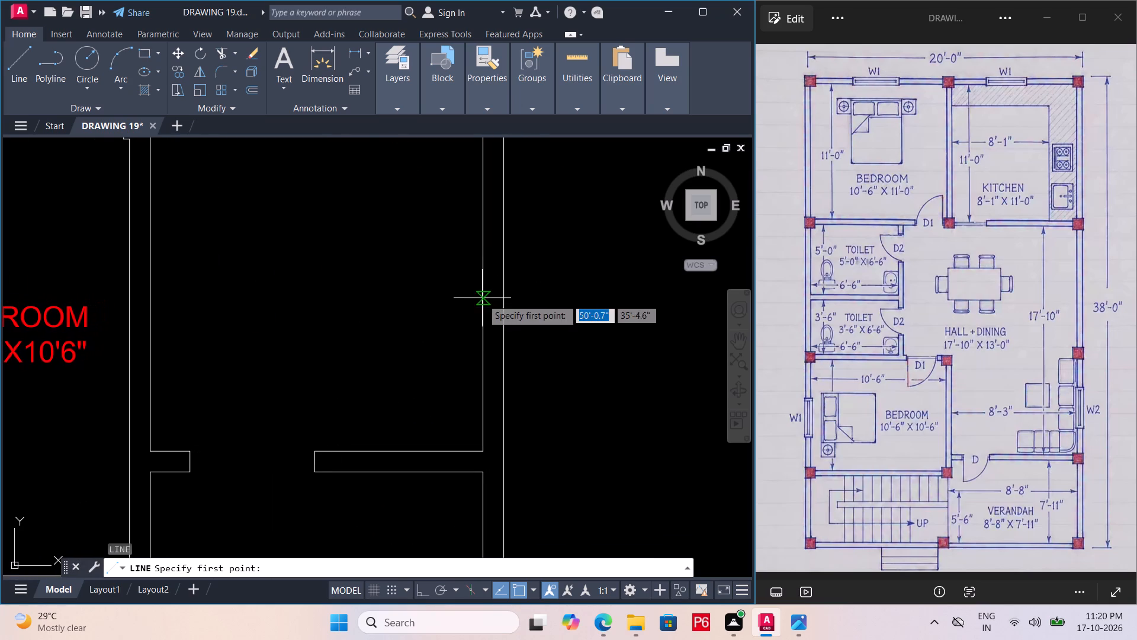
click(483, 308)
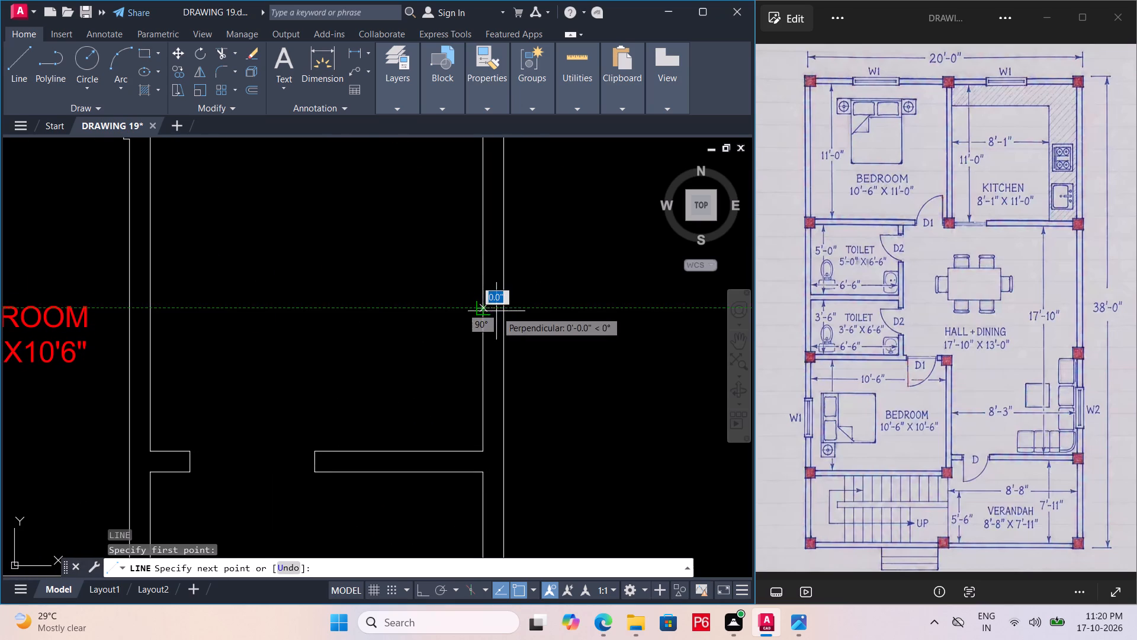
click(503, 311)
key(space)
Offset the short line across the hall's east wall 2' to both sides to mark the window's ends.
click(493, 308)
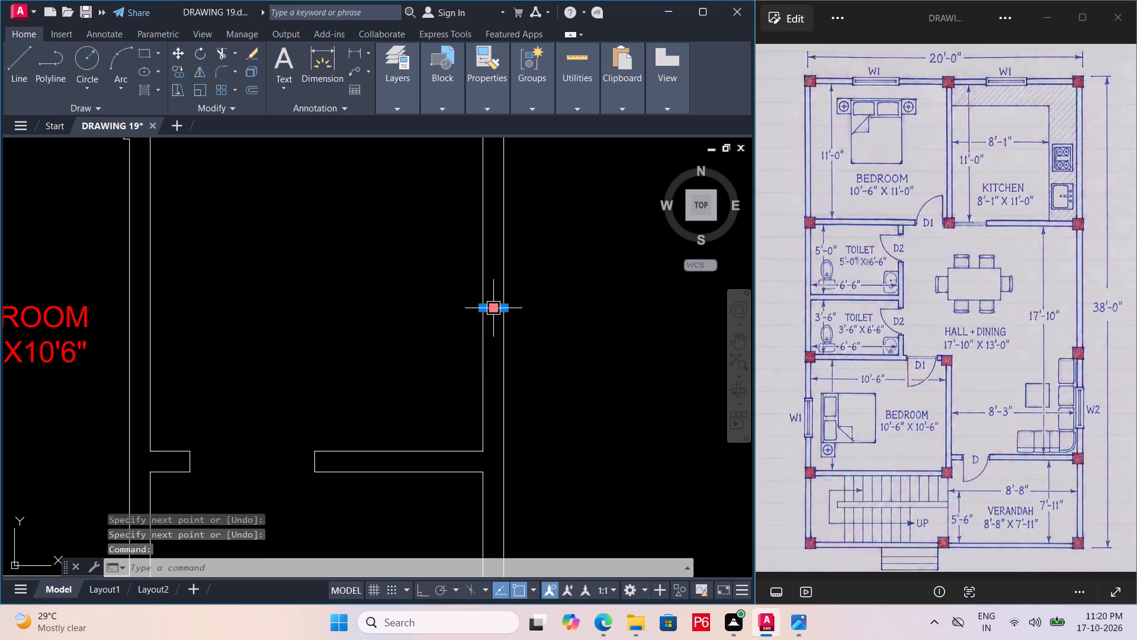
key(o)
key(Return)
text(2')
key(Return)
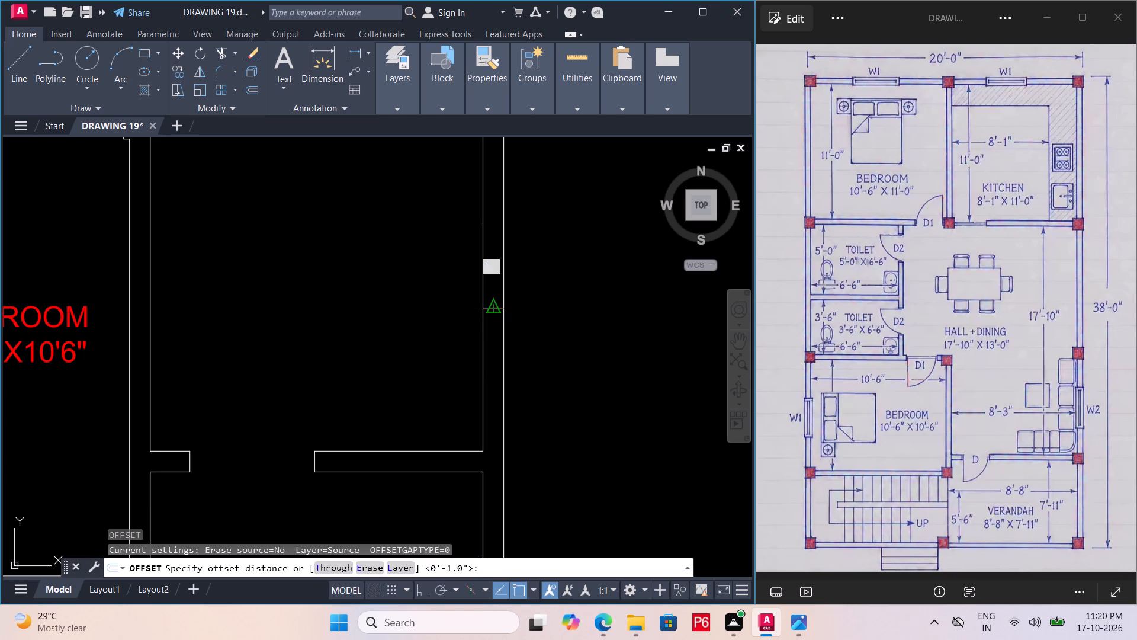
click(492, 264)
click(493, 313)
click(494, 359)
key(space)
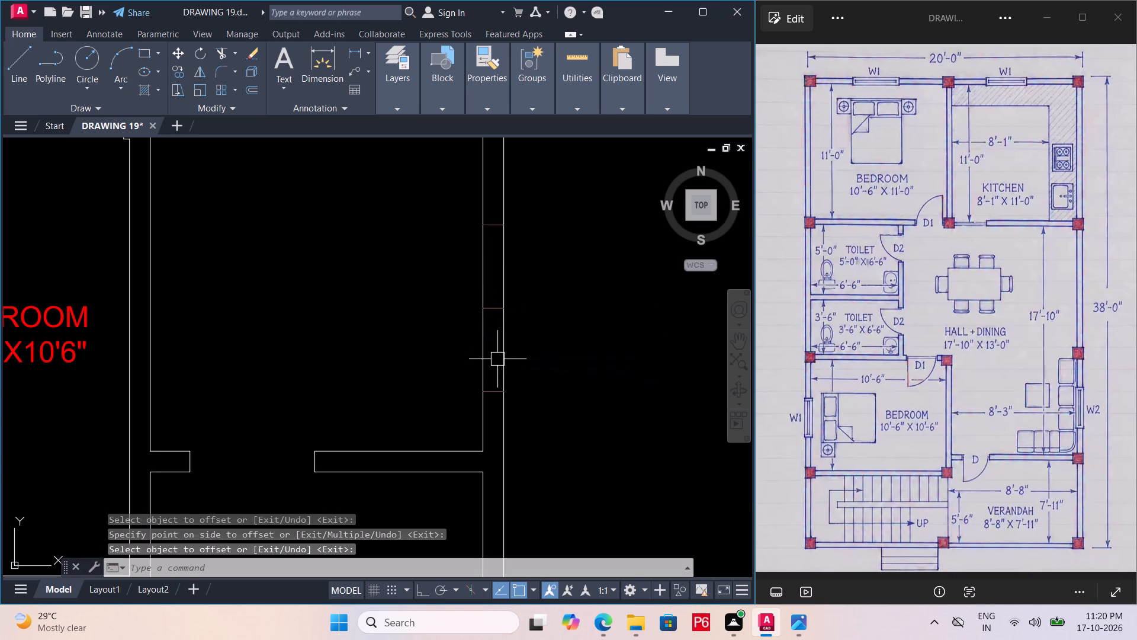
Draw a vertical centre line between the midpoints of the hall's east window end lines.
key(l)
key(space)
click(494, 389)
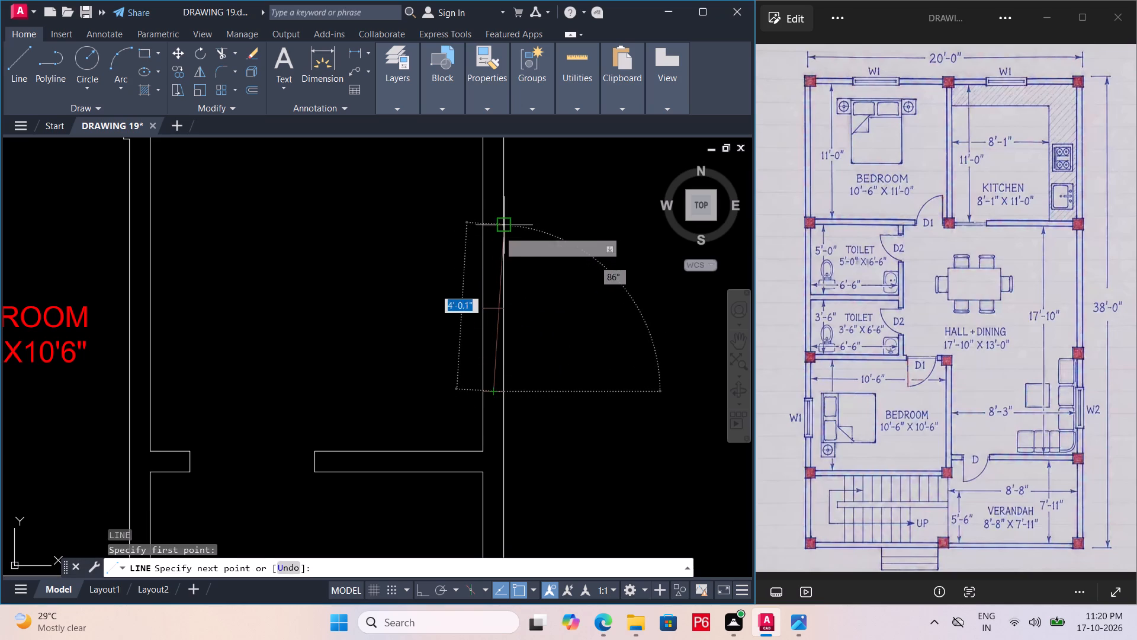
click(489, 228)
key(space)
Delete the short middle line across the wall between the east window's end lines and save the drawing.
click(497, 308)
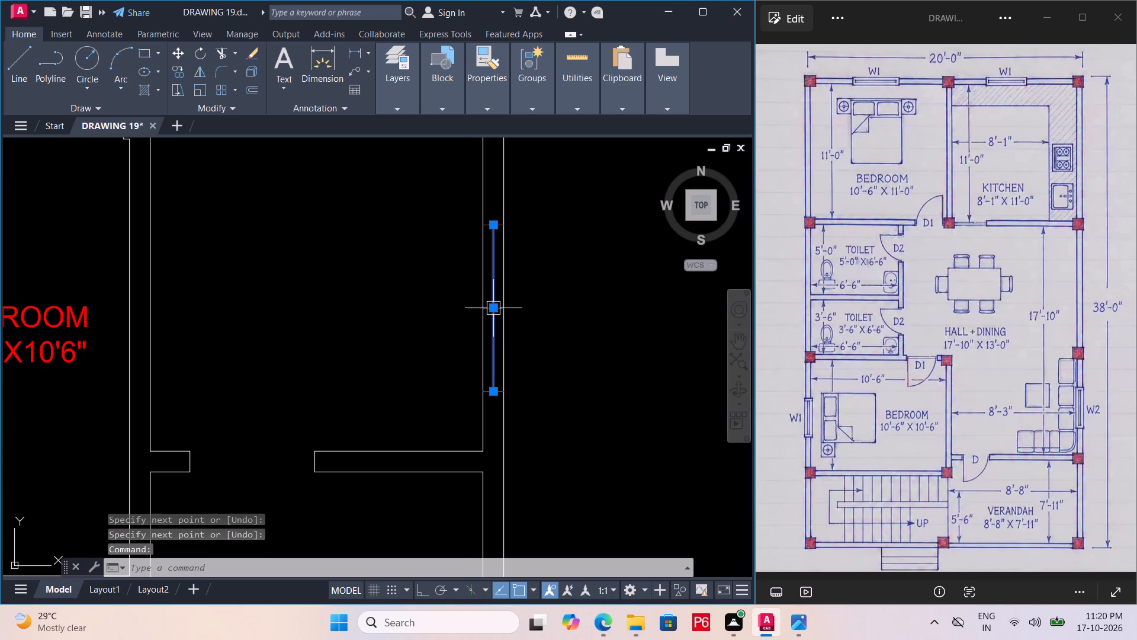
scroll(496, 317, up, 2)
key(space)
click(507, 292)
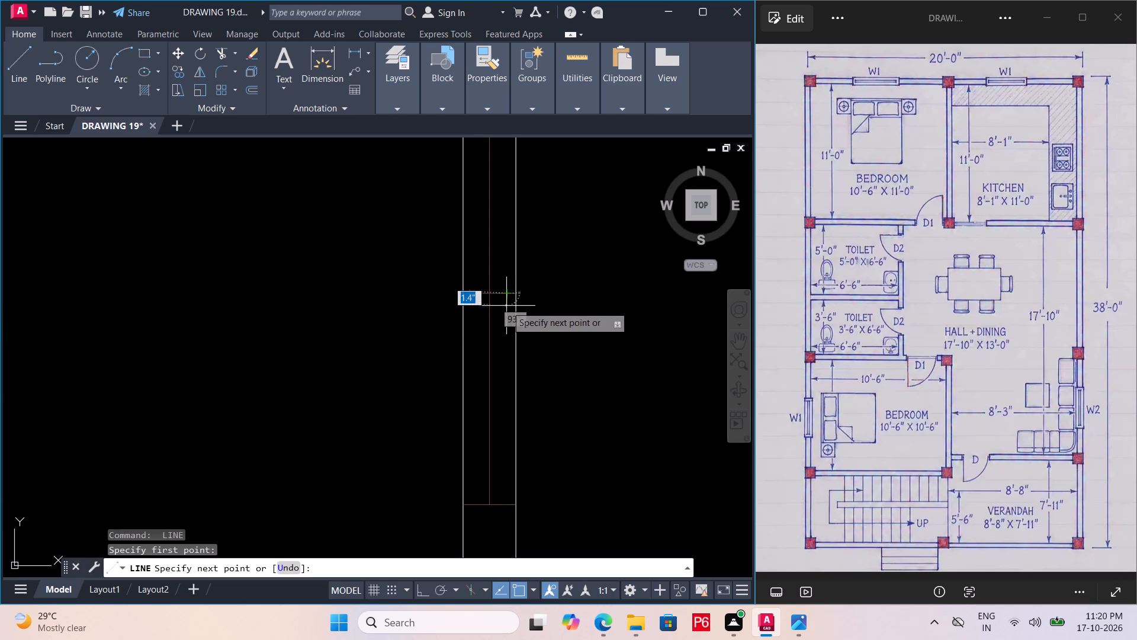
key(Escape)
click(505, 299)
key(Delete)
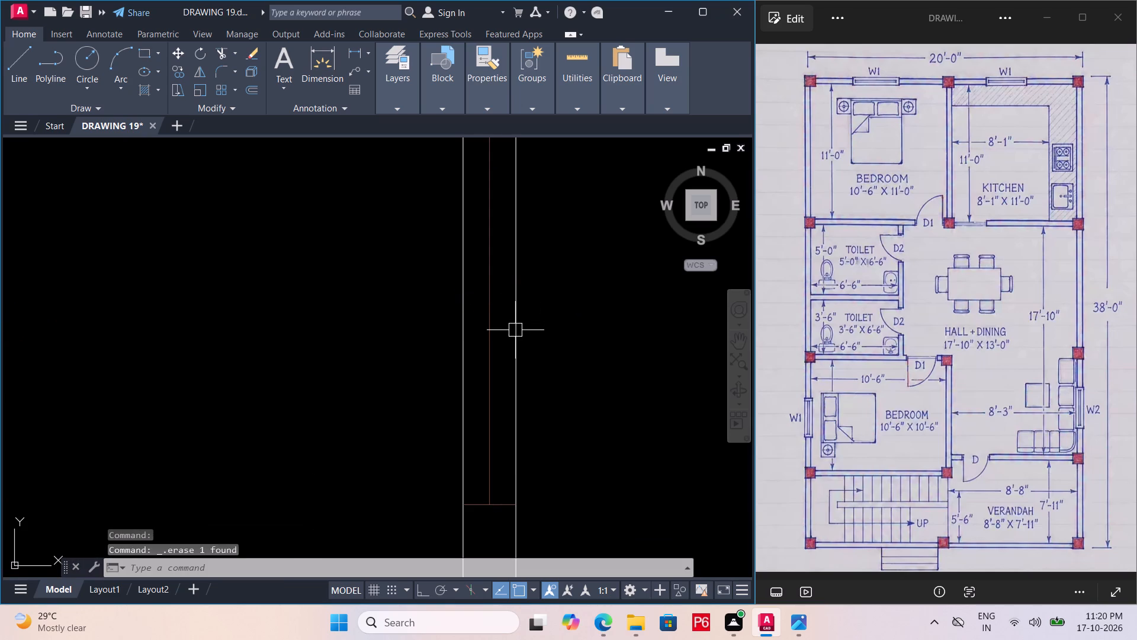
key(ctrl+s)
key(ctrl+s)
key(ctrl+s)
Offset the hall east window's centre line 1" to both sides to form the glazing lines.
click(487, 348)
key(o)
key(Return)
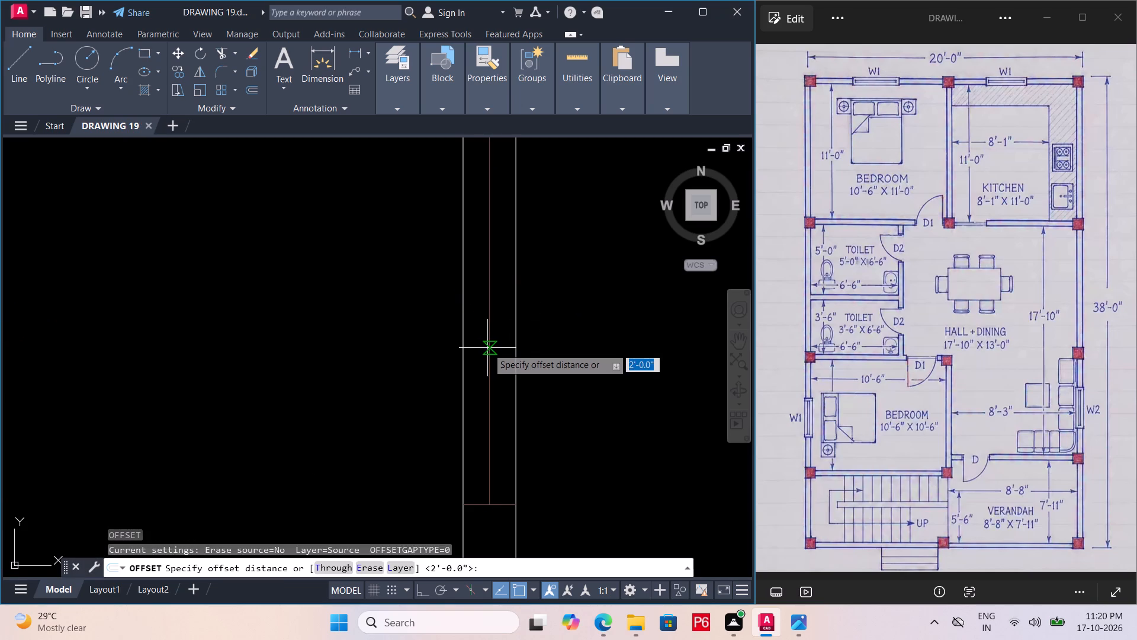
key(1)
key(shift+quotedbl)
key(Return)
click(451, 346)
click(486, 355)
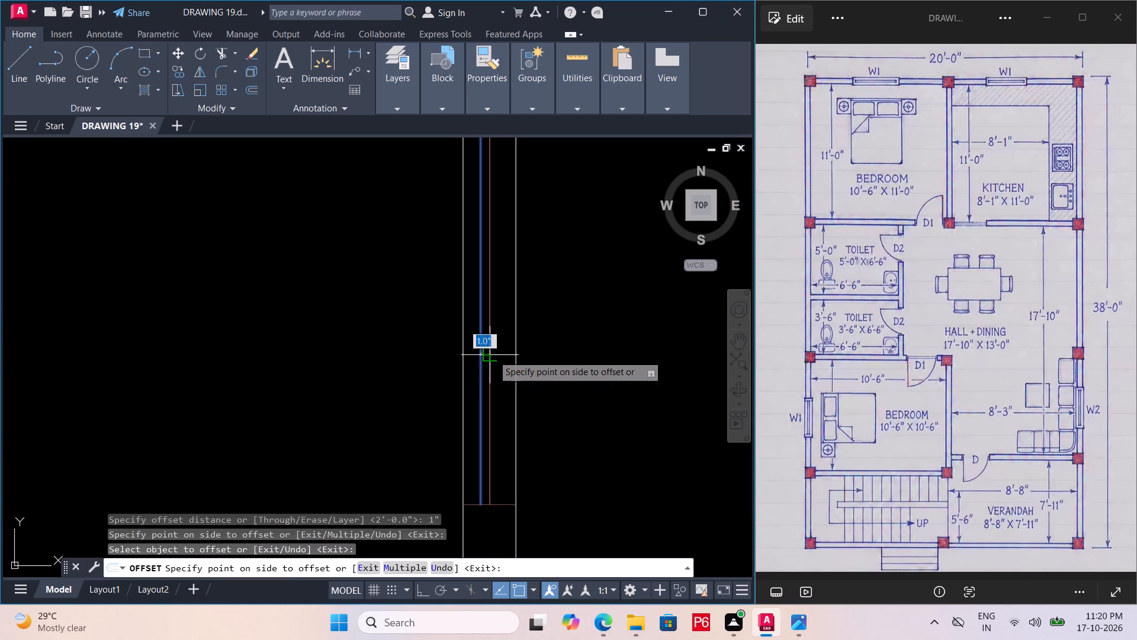
key(Escape)
key(space)
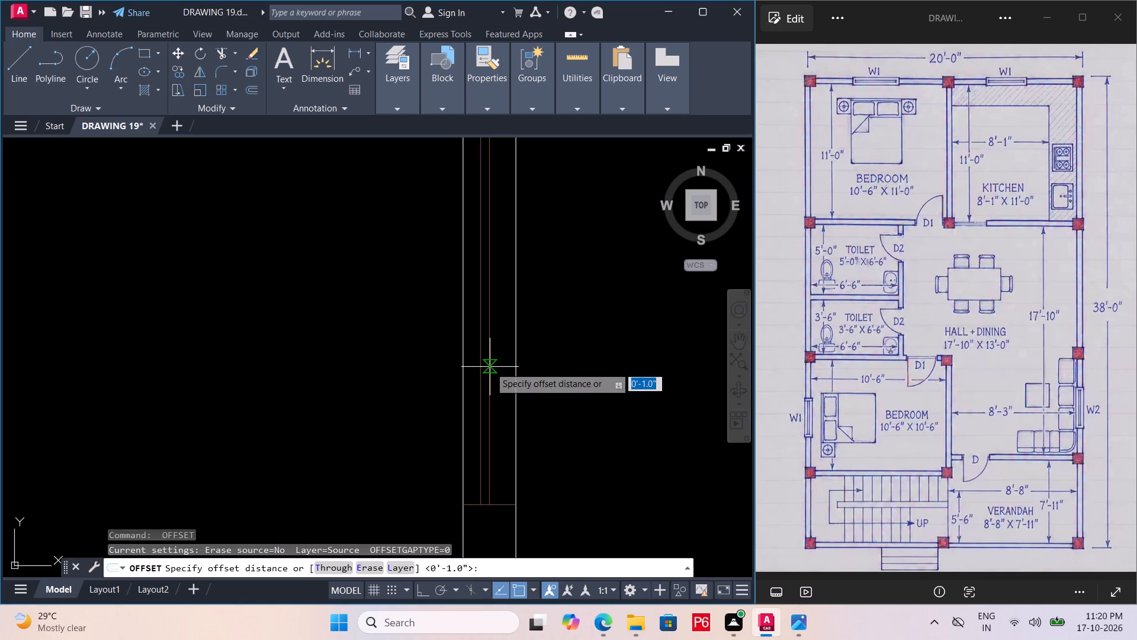
click(490, 367)
key(space)
click(494, 370)
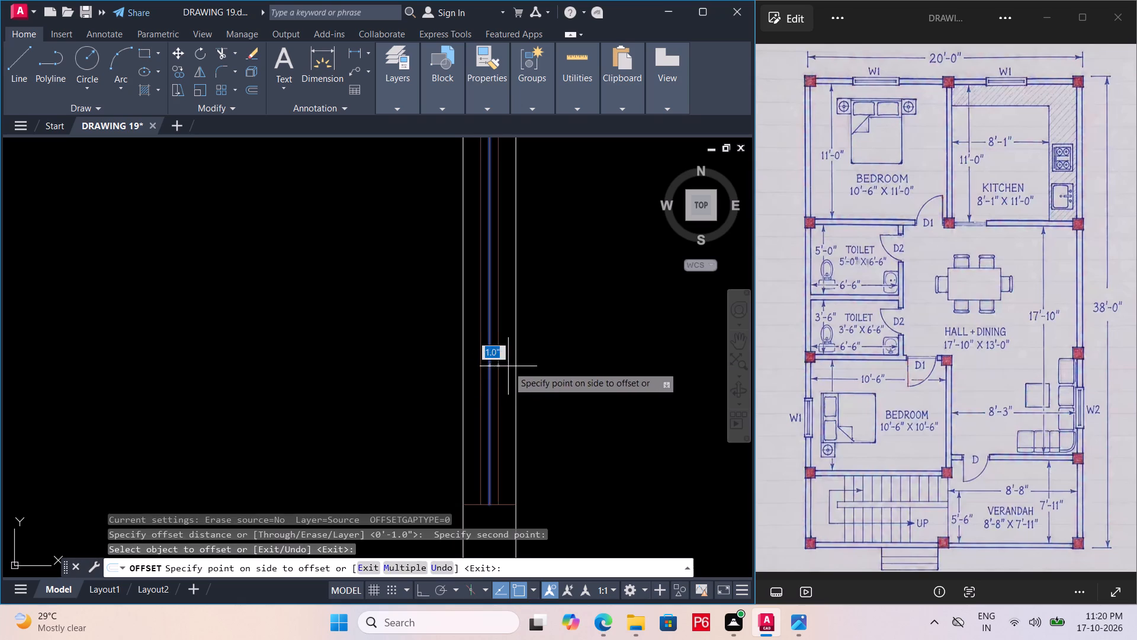
click(509, 366)
key(Escape)
Delete the centre line between the hall east window's two glazing lines.
click(492, 372)
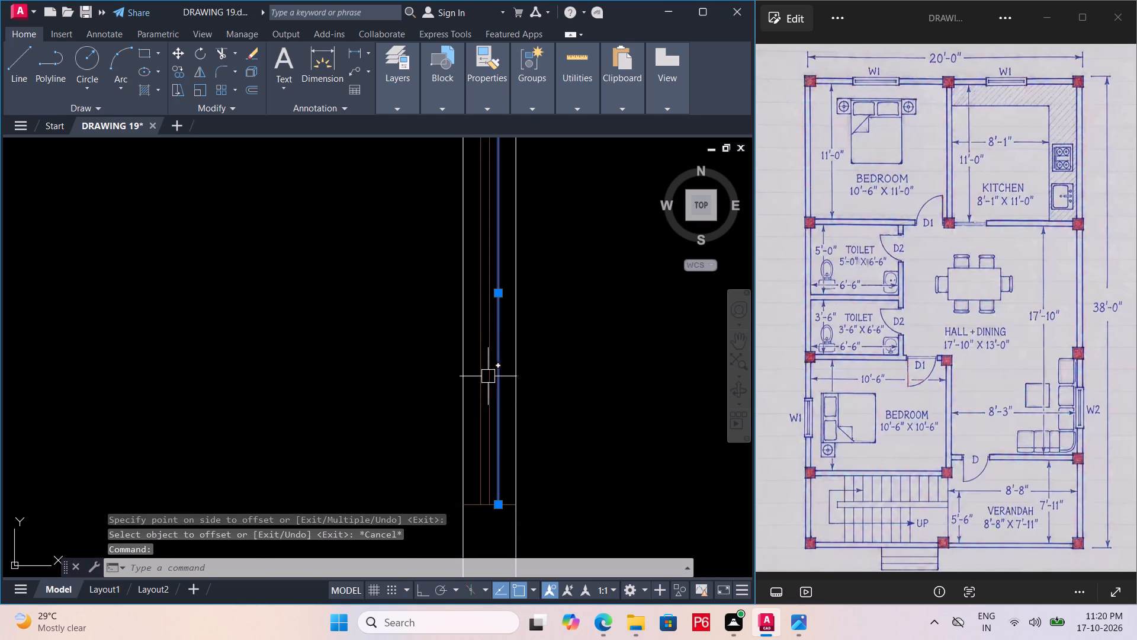
key(Escape)
click(490, 374)
key(Delete)
Save the drawing with all the windows in place.
key(ctrl+s)
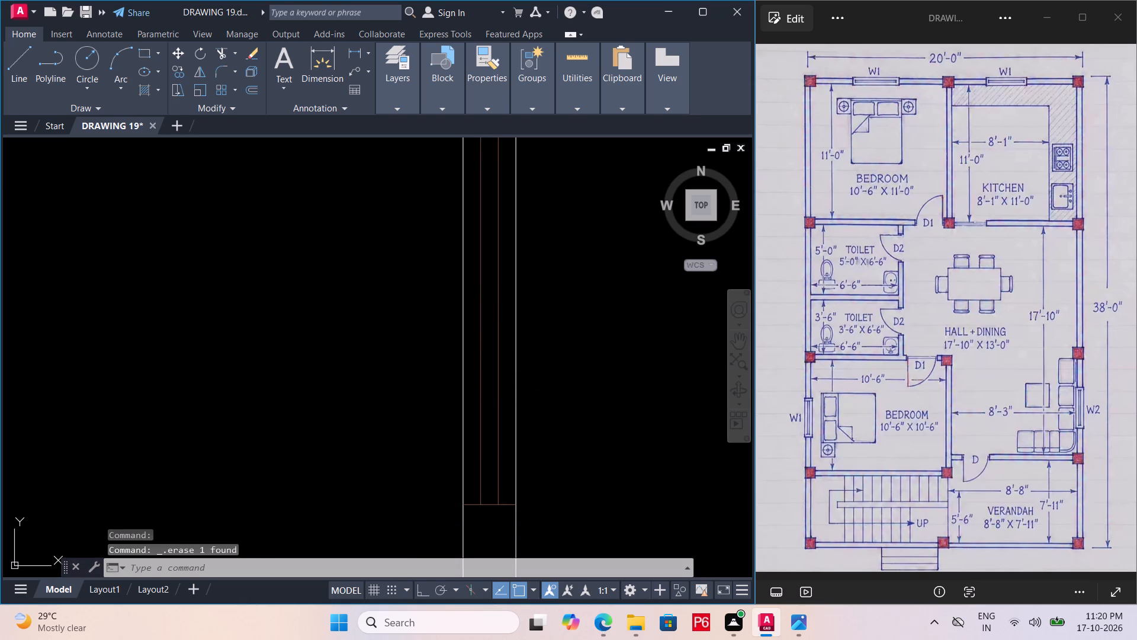
key(ctrl+s)
key(ctrl+s)
ctrl+scroll(510, 377, down, 1)
key(ctrl+s)
key(ctrl+s)
key(ctrl+s)
key(ctrl+s)
scroll(468, 370, down, 4)
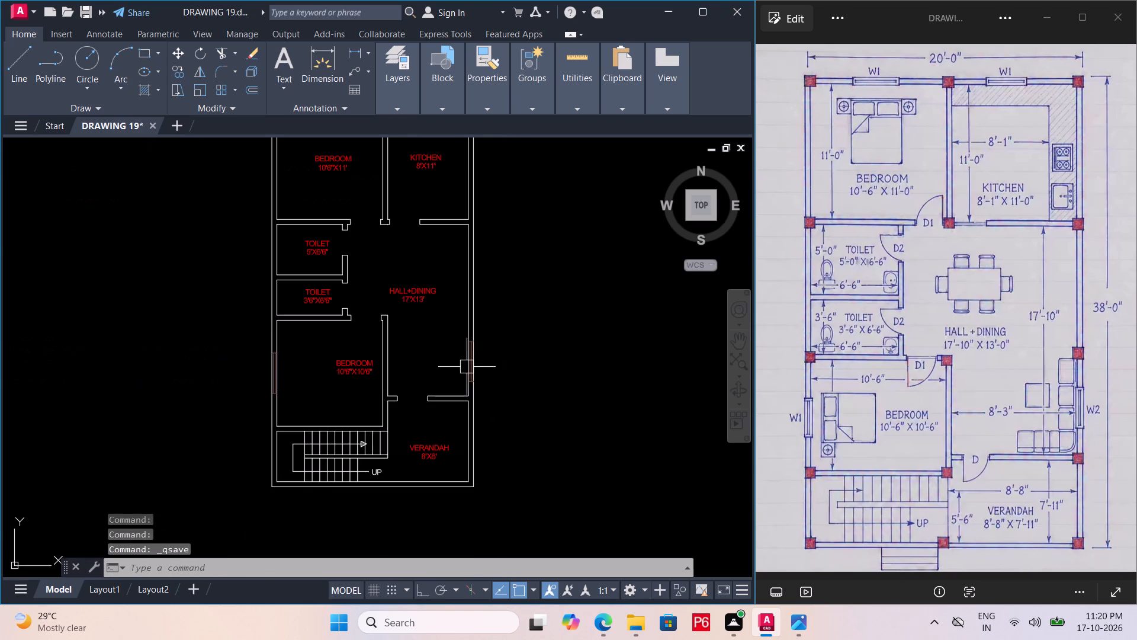
key(ctrl+s)
key(ctrl+s)
key(ctrl+s)
key(ctrl+s)
key(ctrl+s)
key(ctrl+s)
key(ctrl+s)
key(ctrl+s)
key(ctrl+s)
key(ctrl+s)
ctrl+middle_drag(467, 385, 511, 380)
key(ctrl+s)
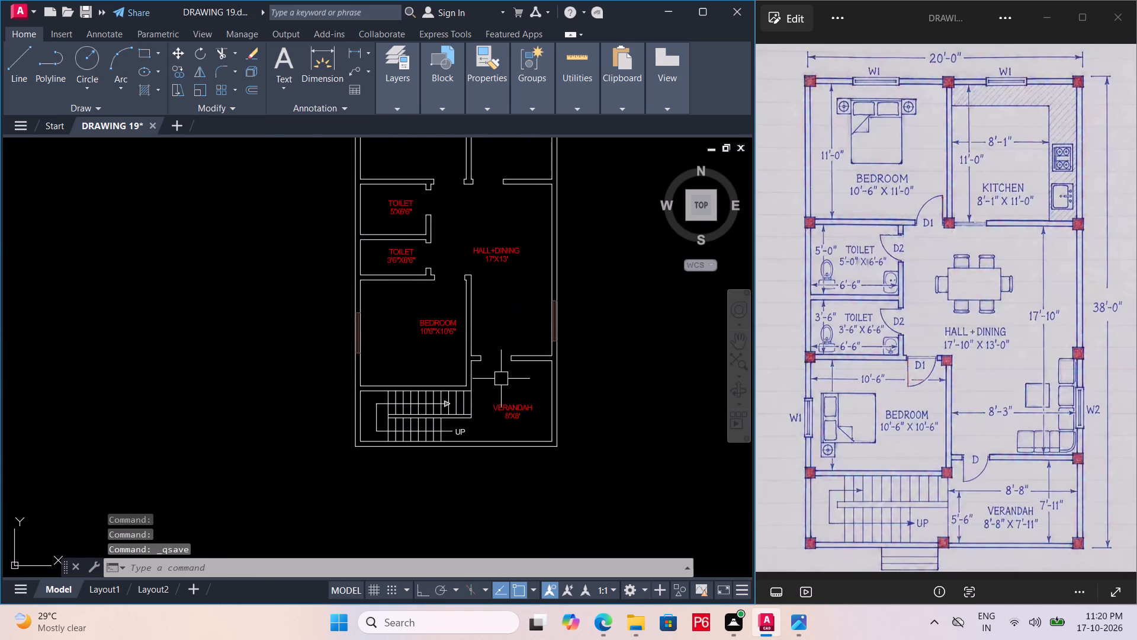
Insert the Door - Imperial block from the architectural tool palette in the empty space west of the plan.
middle_drag(477, 353, 462, 497)
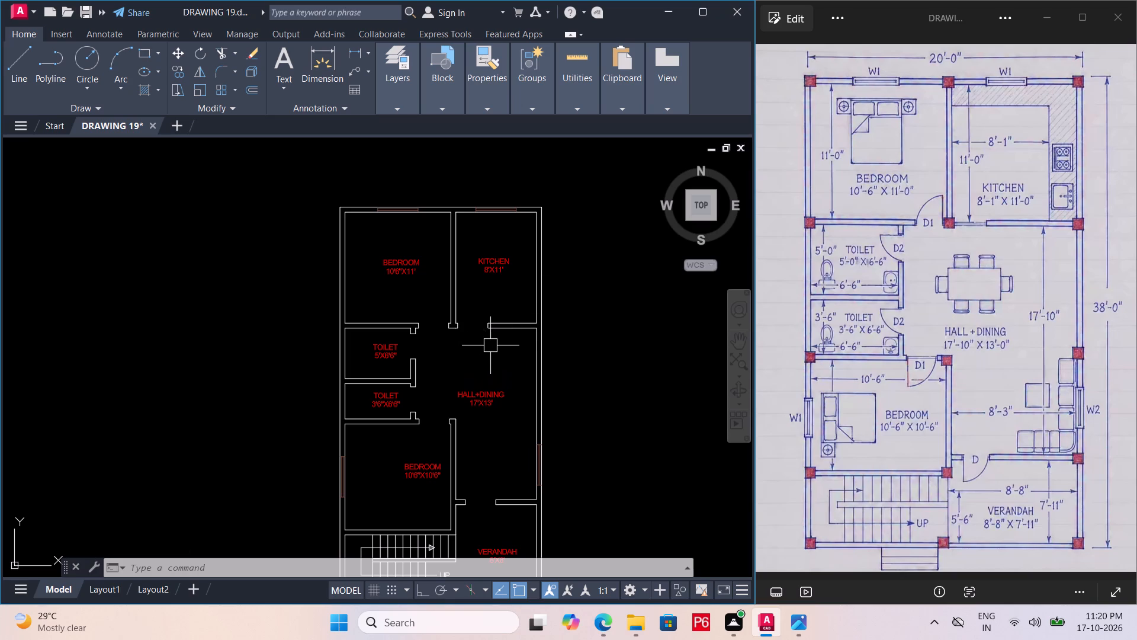
middle_drag(492, 329, 490, 267)
middle_drag(421, 235, 468, 261)
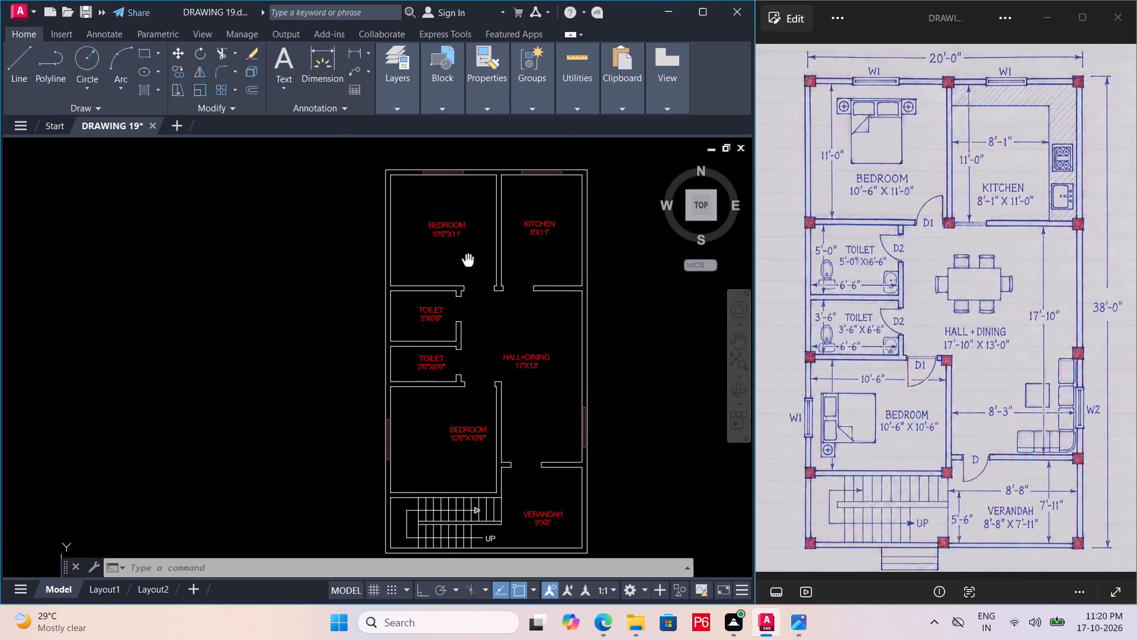
middle_drag(468, 261, 467, 260)
scroll(419, 191, up, 1)
middle_drag(419, 191, 366, 159)
text(TP)
key(space)
click(641, 156)
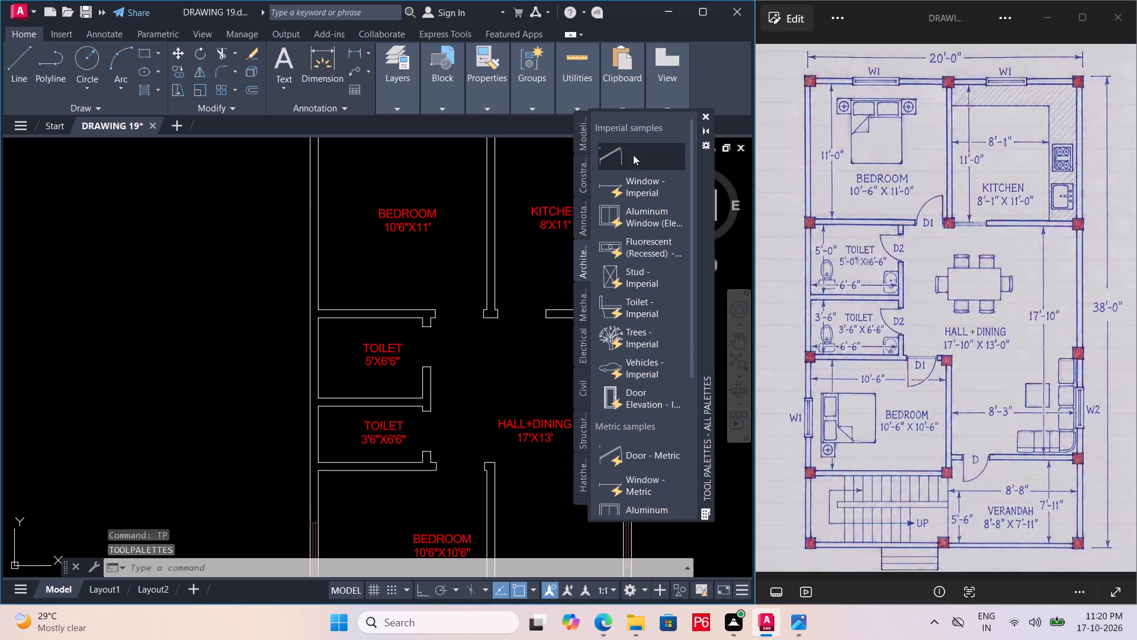
click(223, 286)
key(Escape)
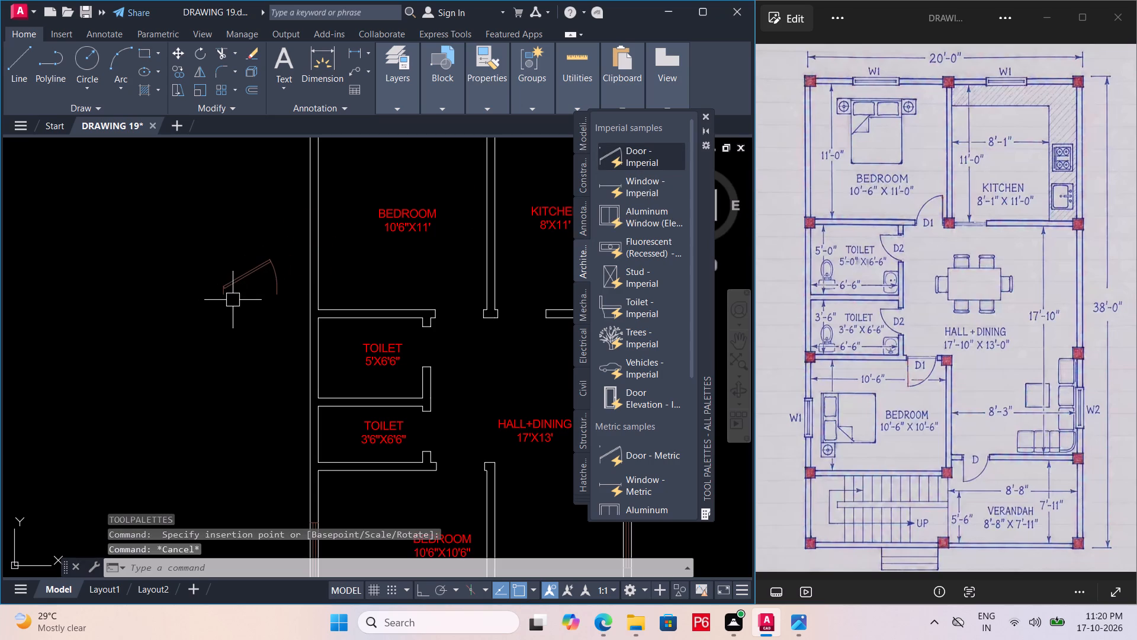
Change the door block's opening angle so its leaf stands perpendicular to the opening, and close the tool palettes.
click(235, 285)
scroll(224, 280, up, 2)
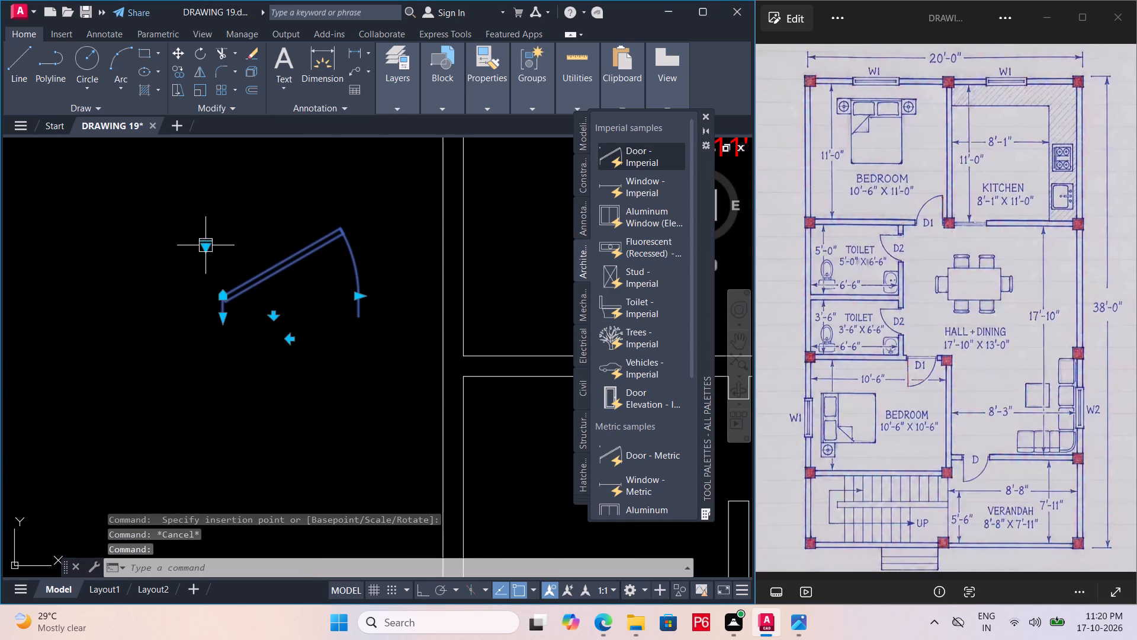
click(206, 246)
click(258, 299)
key(Escape)
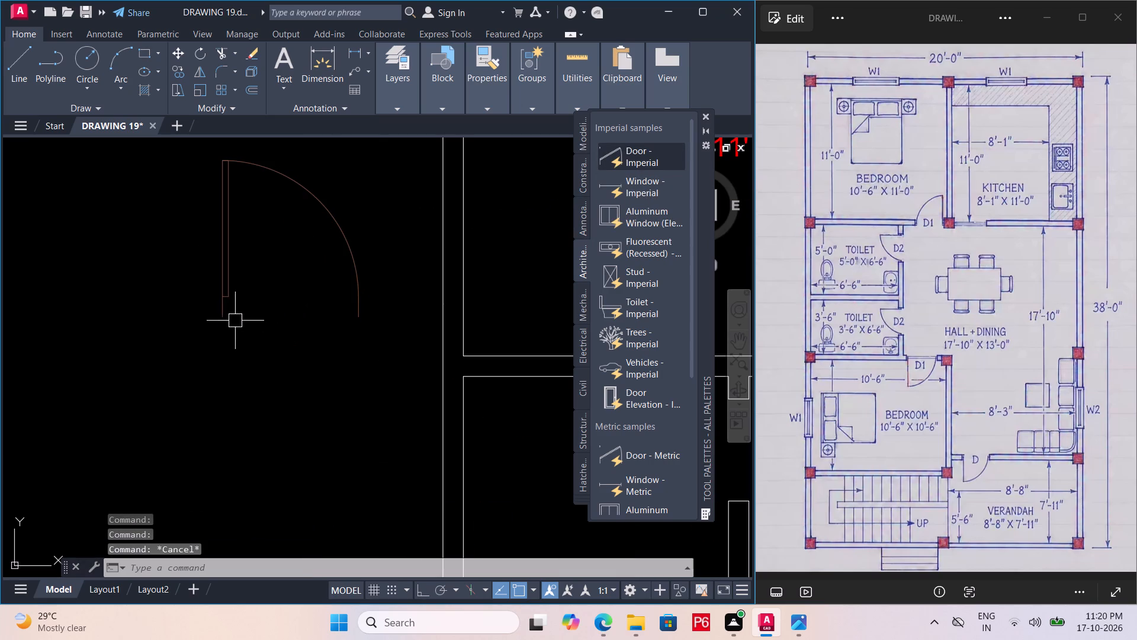
click(705, 117)
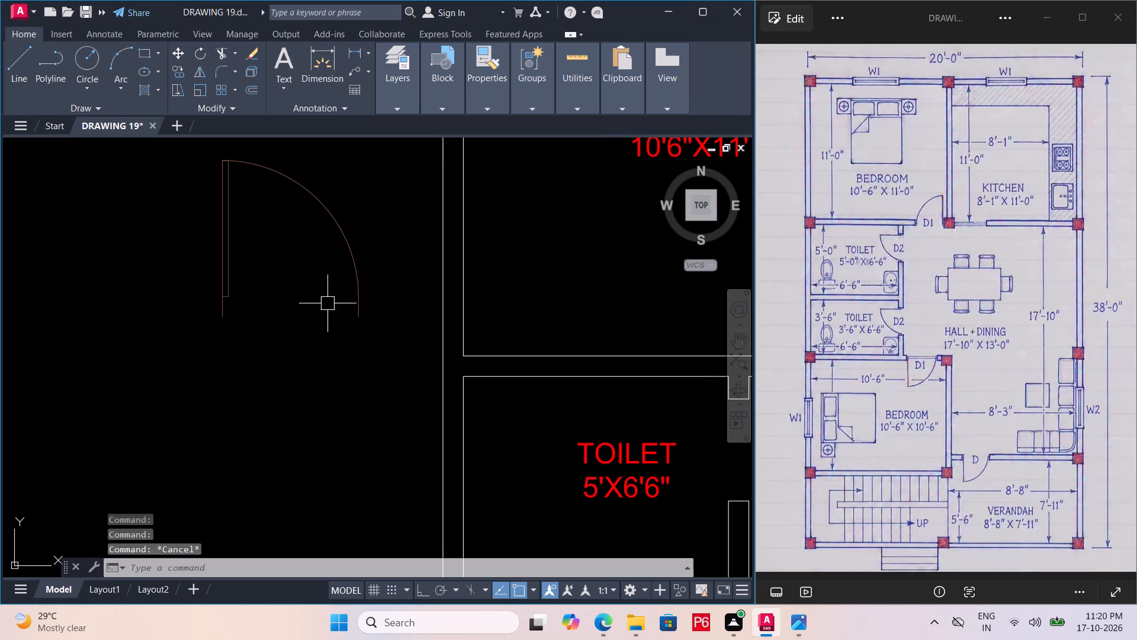
Mirror the door block about a vertical line just west of it, keeping the original.
click(226, 314)
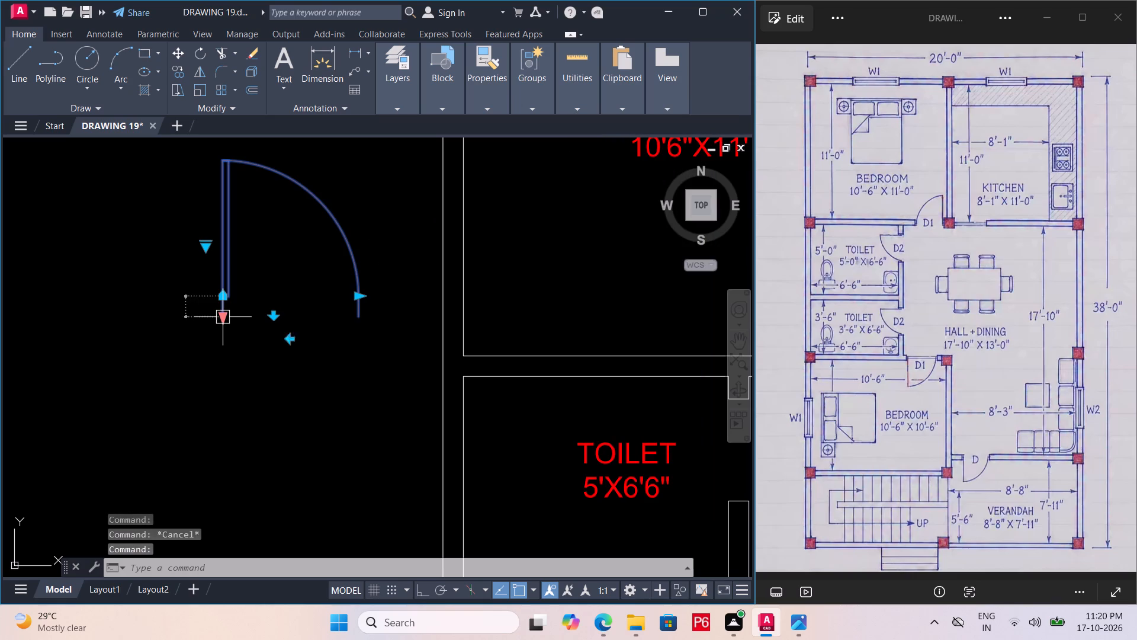
scroll(320, 265, down, 1)
key(Escape)
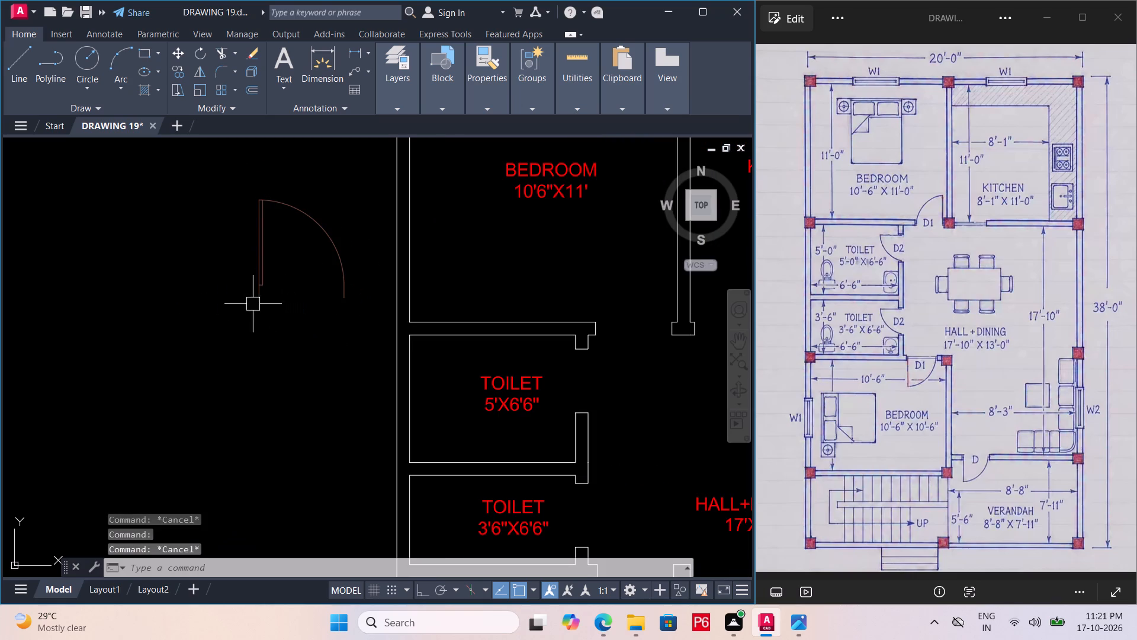
click(259, 299)
text(MI)
key(space)
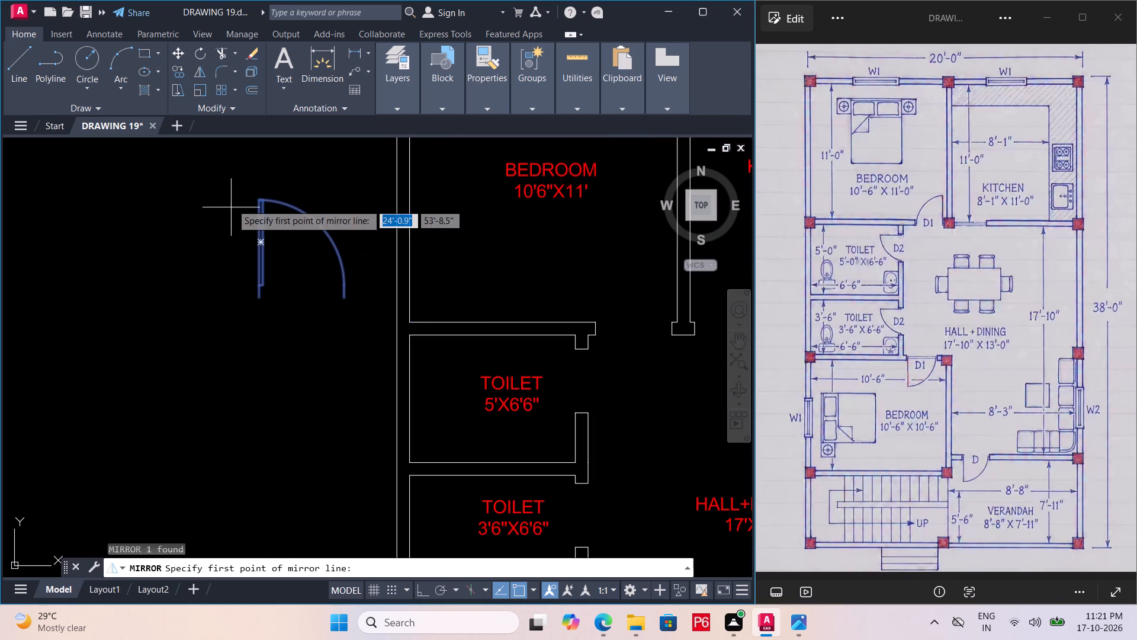
click(232, 193)
key(F8)
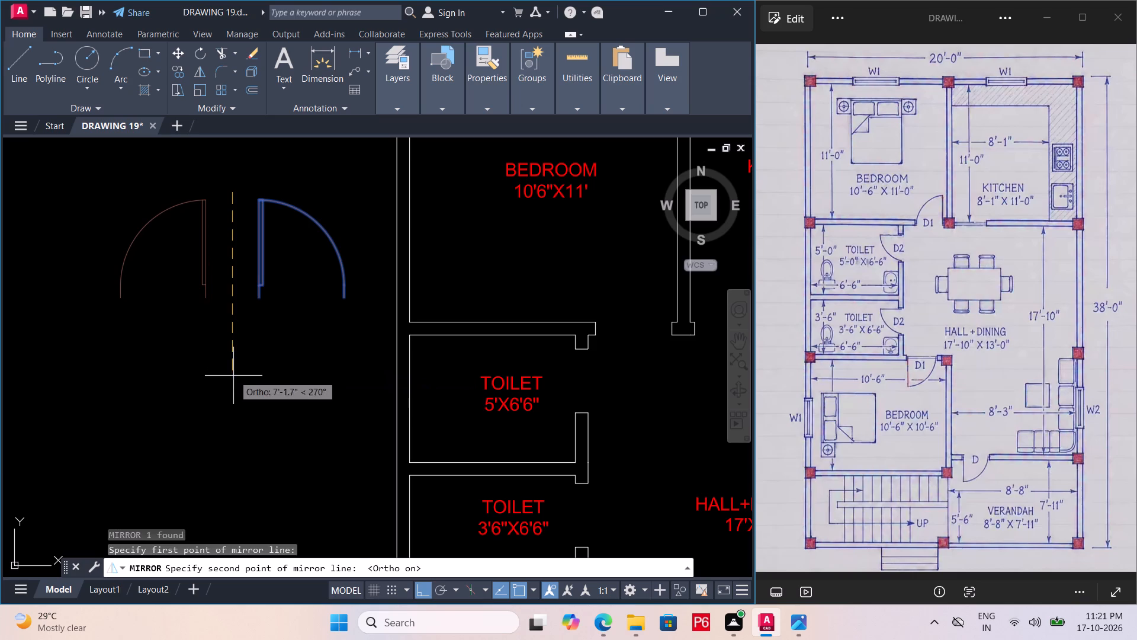
click(233, 376)
key(space)
Mirror both door blocks about a horizontal line just south of them, keeping the originals.
scroll(153, 258, down, 1)
middle_drag(153, 258, 141, 232)
click(203, 249)
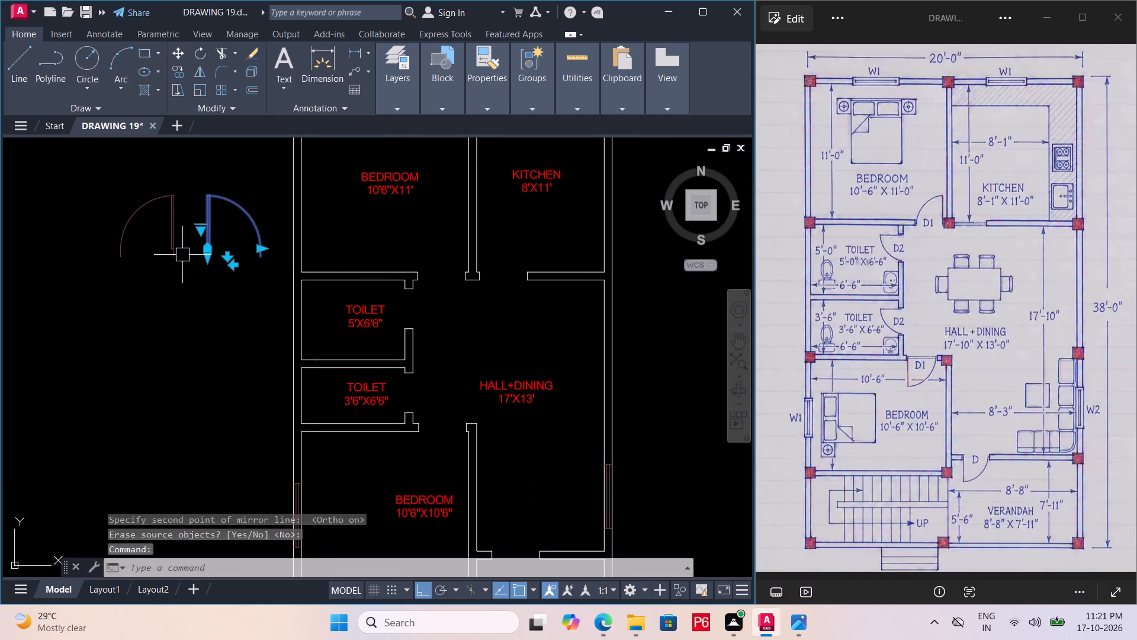
ctrl+click(175, 255)
click(172, 248)
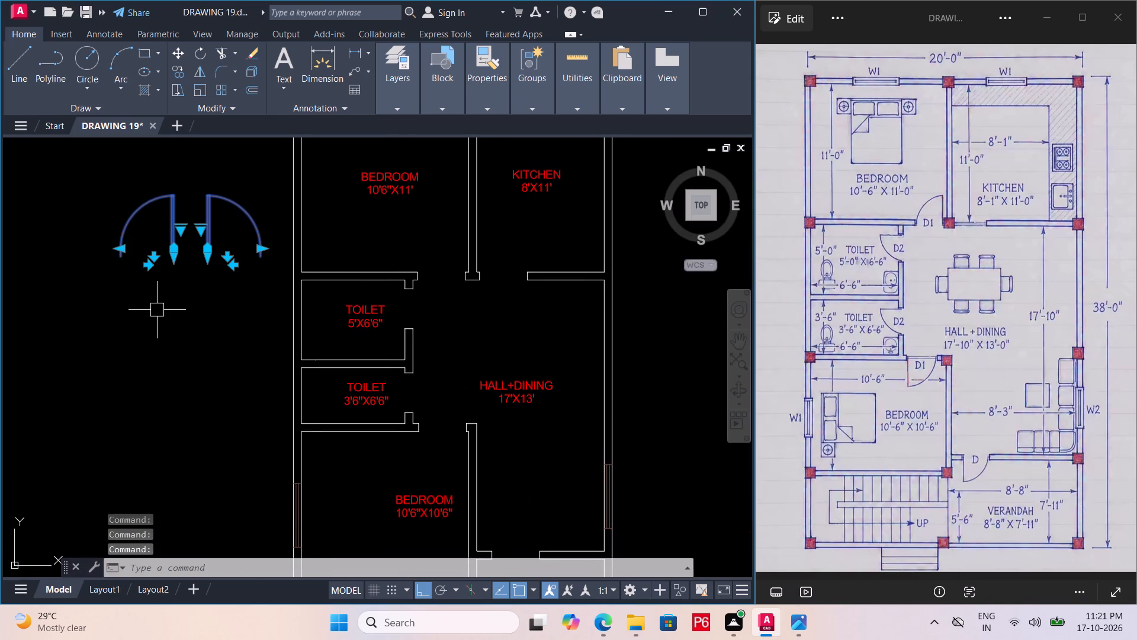
text(MI)
key(space)
drag(107, 283, 122, 278)
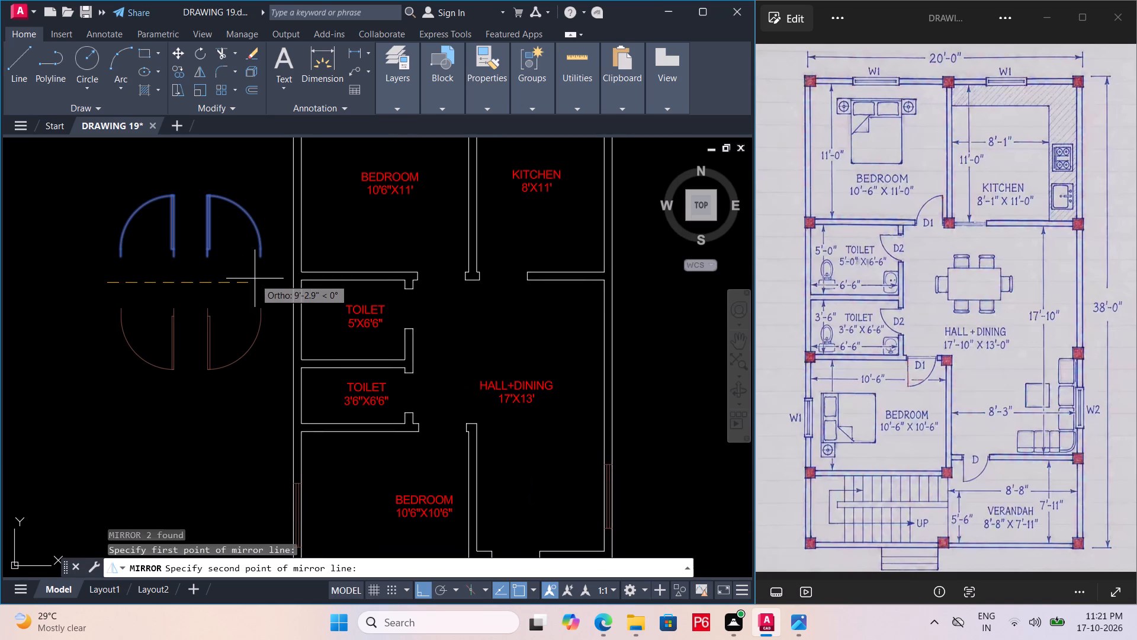
click(256, 279)
key(space)
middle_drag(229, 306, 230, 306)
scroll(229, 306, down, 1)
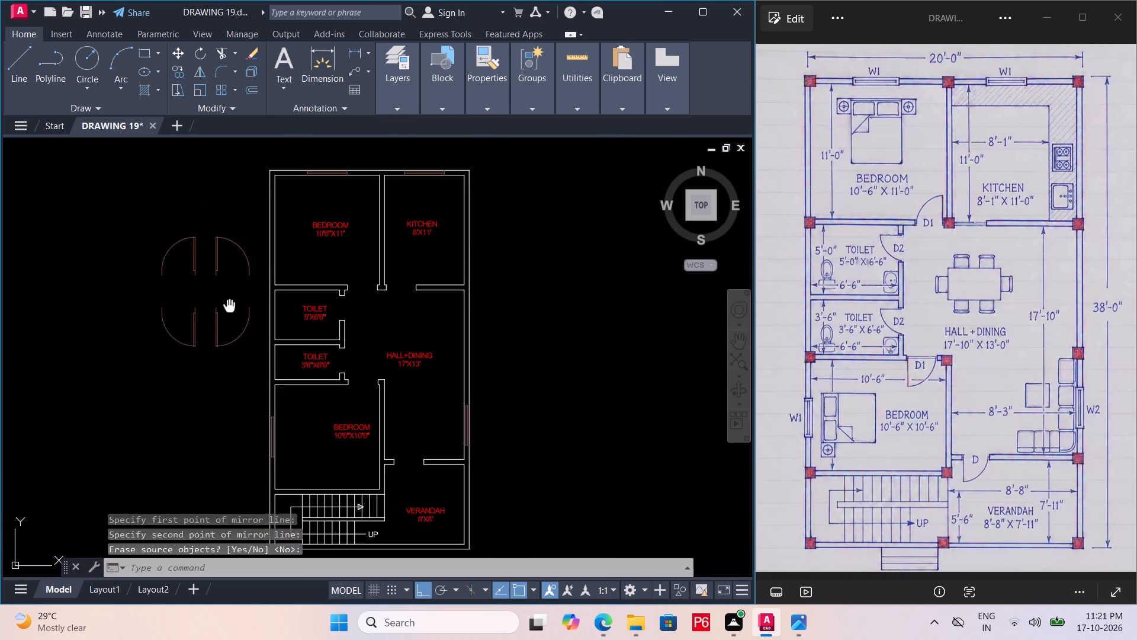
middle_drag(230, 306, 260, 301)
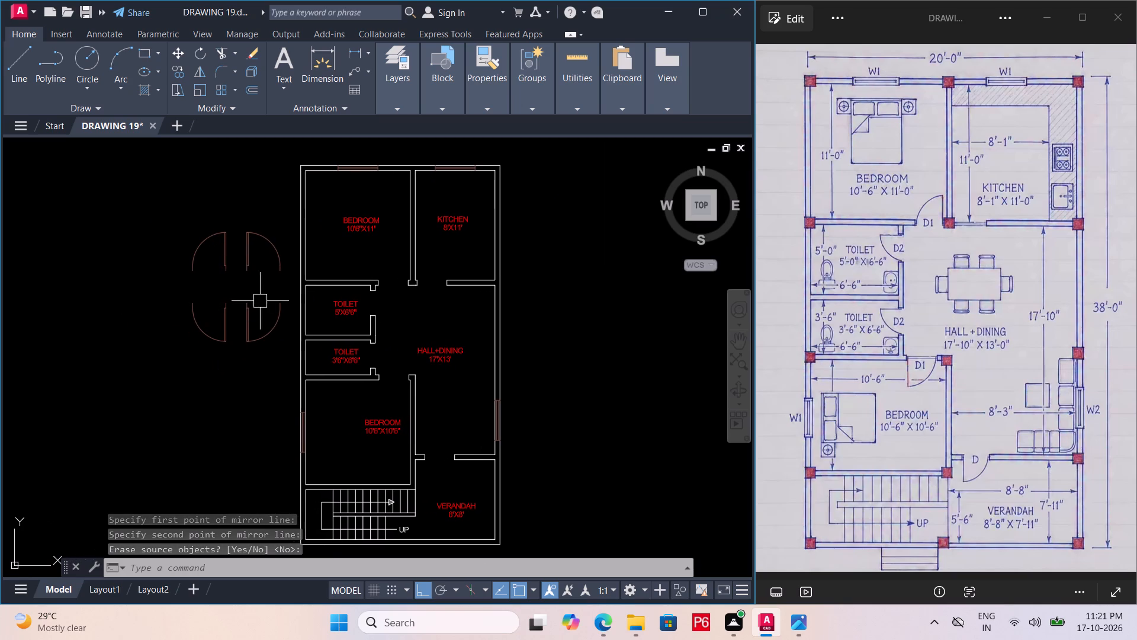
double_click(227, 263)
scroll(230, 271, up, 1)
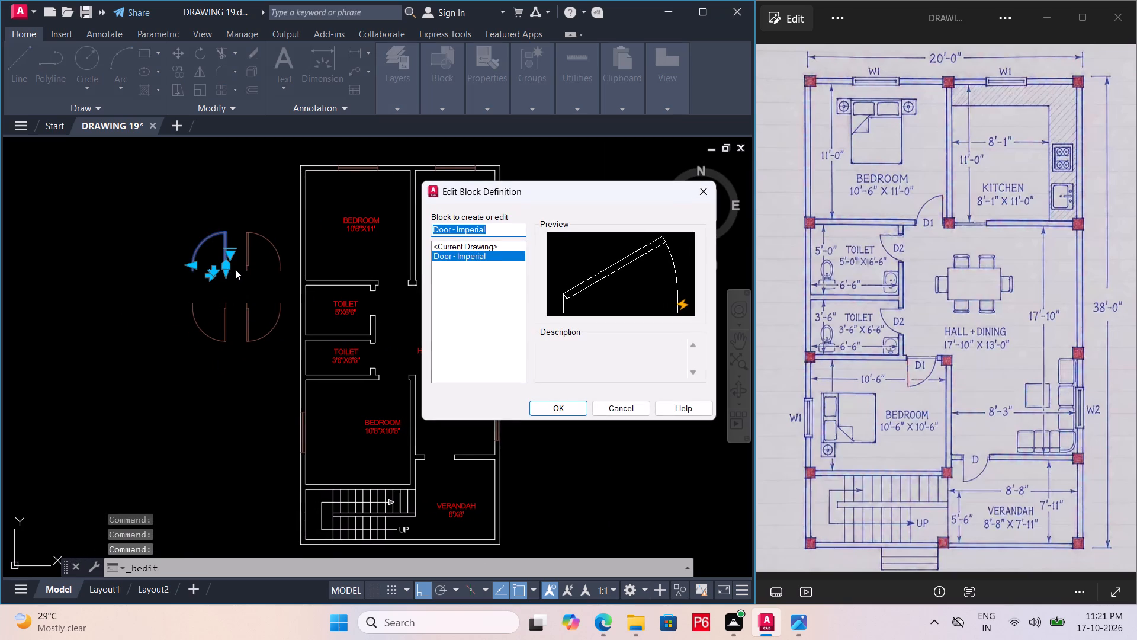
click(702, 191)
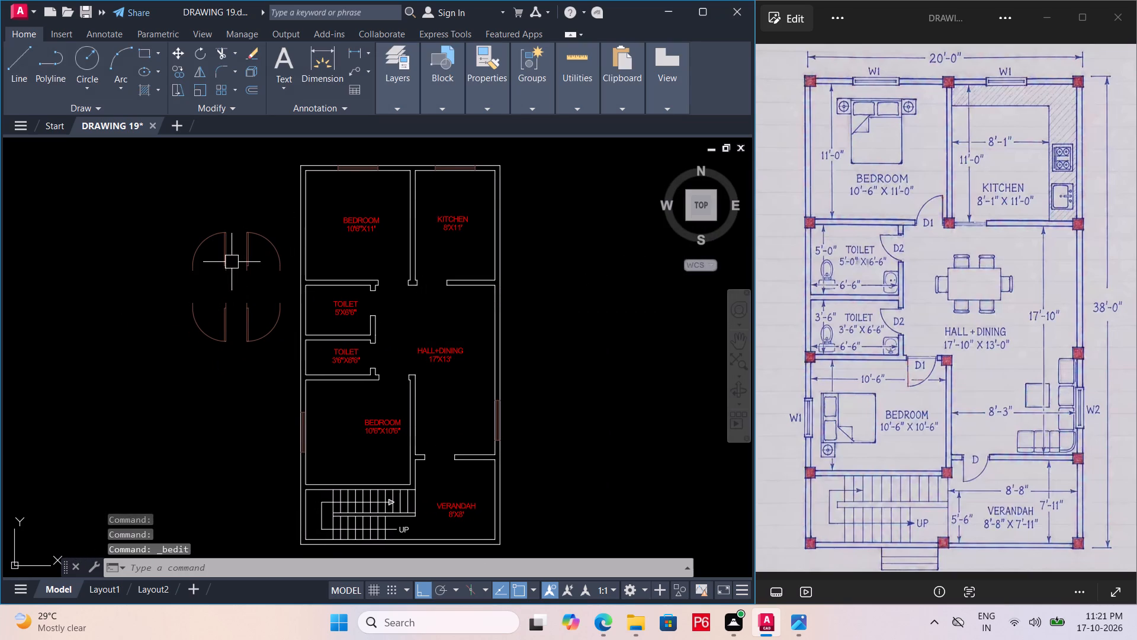
Move the northwest door copy by its jamb end to the east jamb of the north bedroom's door opening.
click(232, 260)
scroll(249, 269, up, 2)
key(m)
key(space)
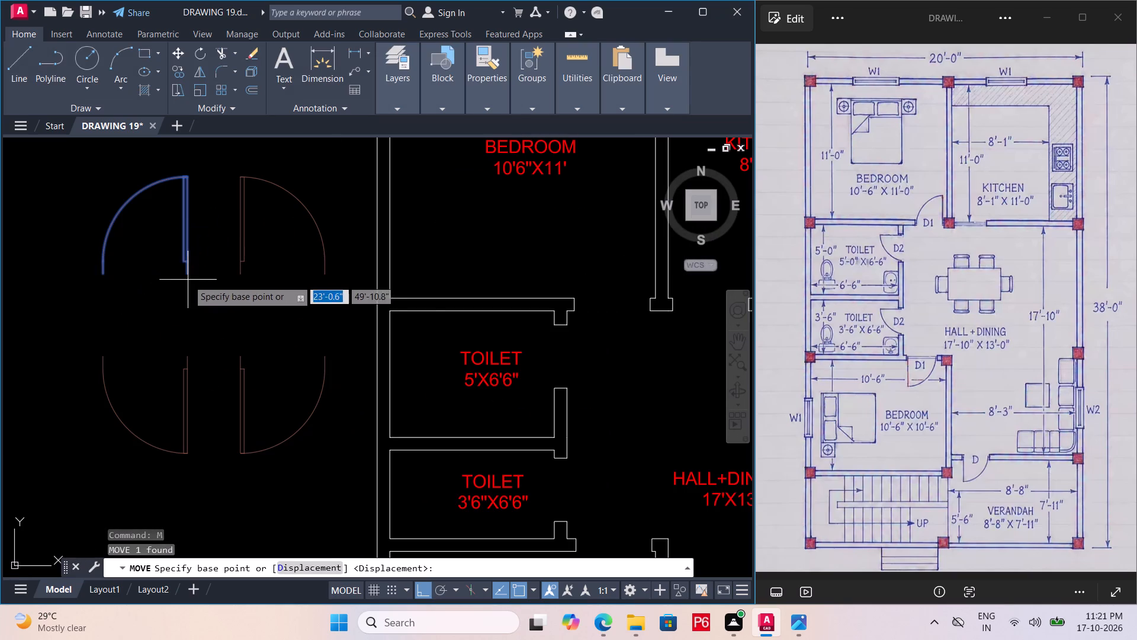
click(189, 278)
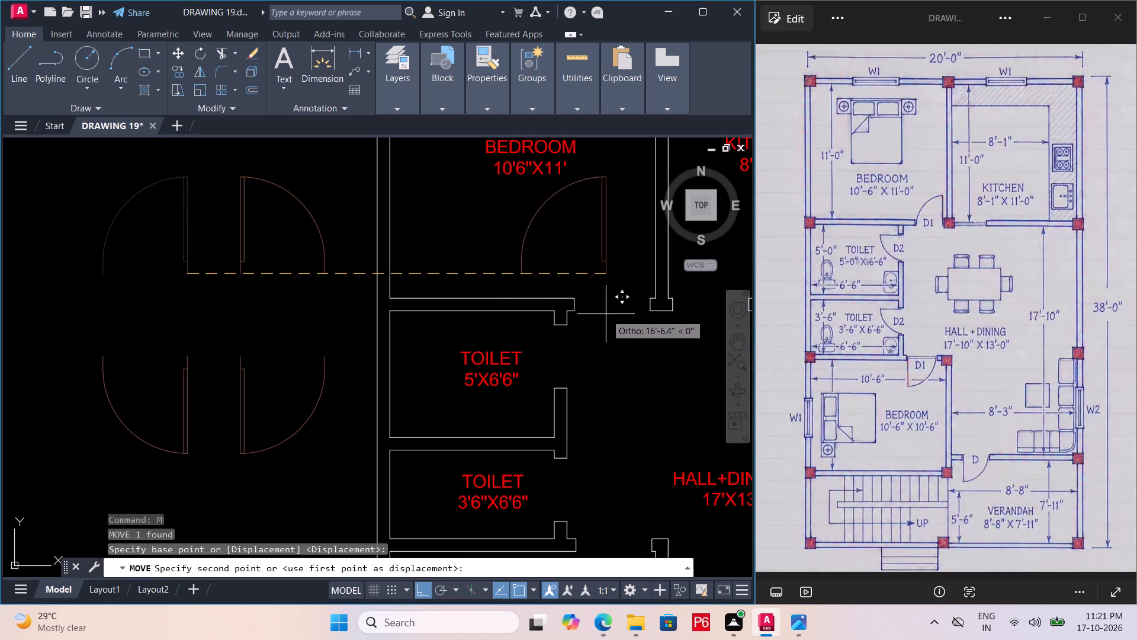
key(F8)
middle_drag(645, 309, 522, 297)
scroll(524, 294, up, 2)
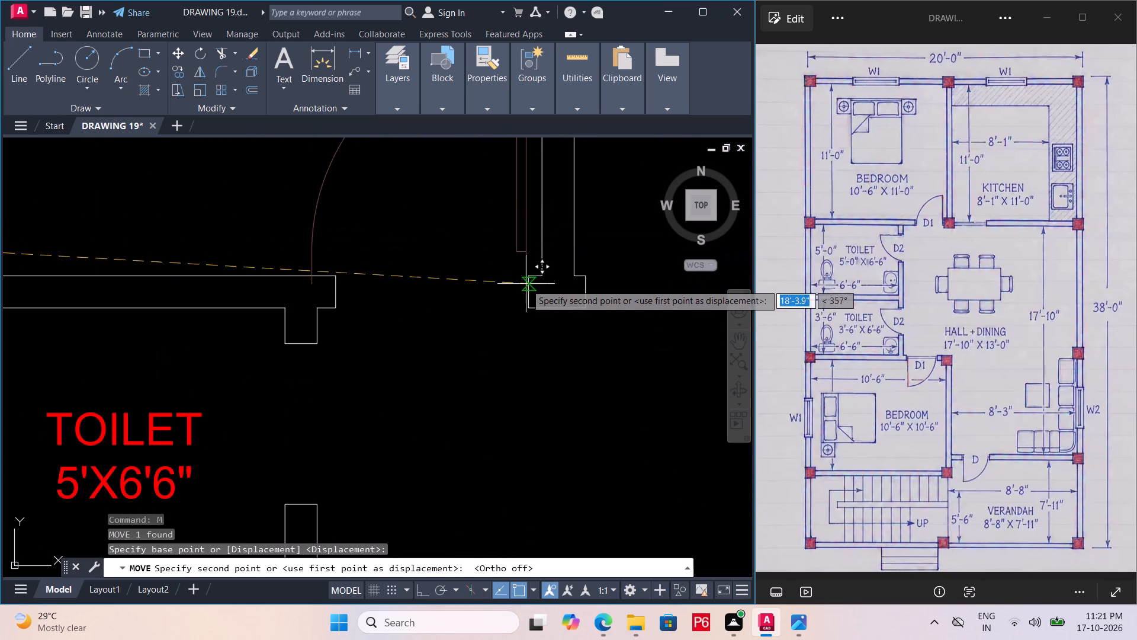
click(526, 305)
key(space)
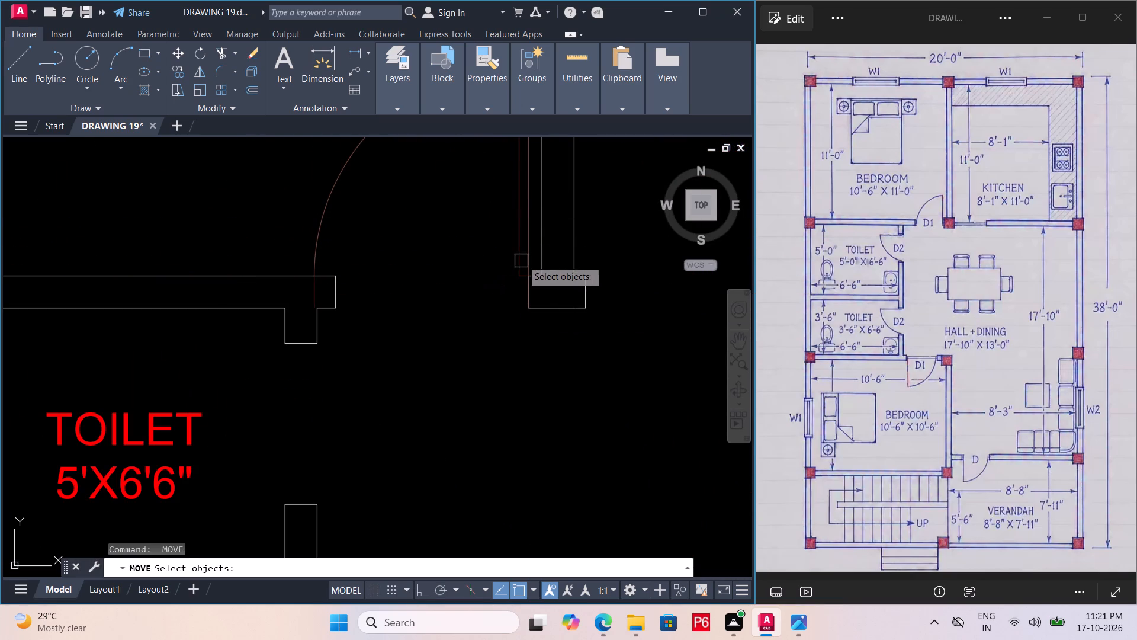
key(space)
key(Escape)
Scale the north bedroom door down by about 0.9 from its hinge-side jamb corner to fit the opening.
double_click(525, 258)
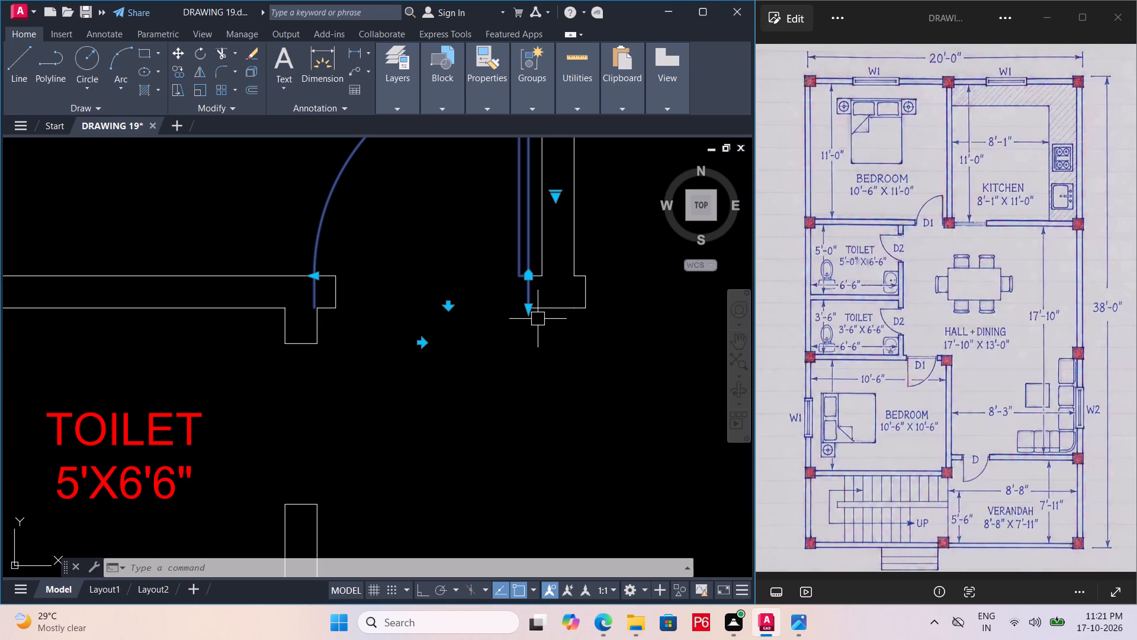
key(Escape)
click(525, 279)
text(SC)
key(space)
click(531, 312)
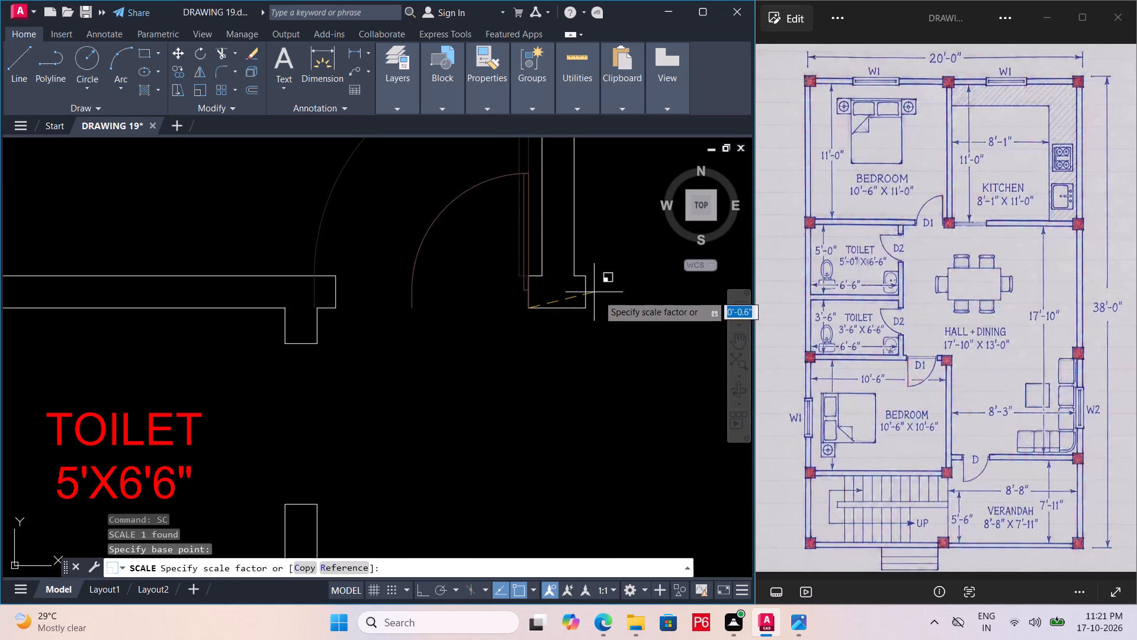
click(627, 360)
key(space)
scroll(414, 330, down, 3)
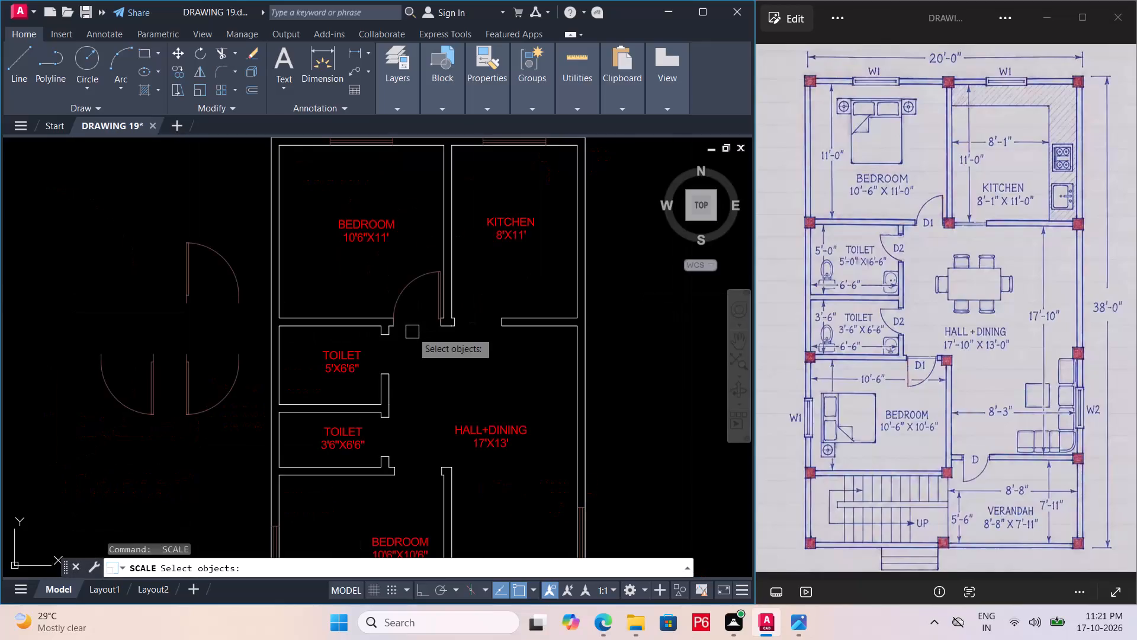
Save the drawing with the north bedroom door in place.
key(ctrl+s)
key(ctrl+s)
key(ctrl+s)
key(ctrl+s)
key(ctrl+s)
key(ctrl+s)
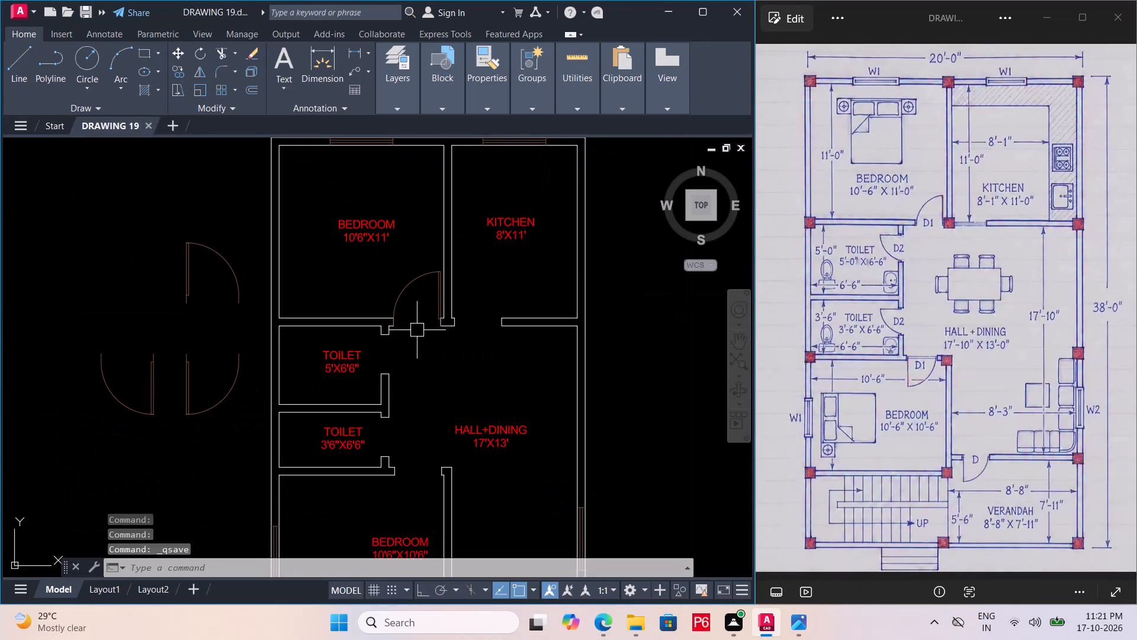
Move the southeast door copy by its jamb end to the west jamb of the south bedroom's door opening.
middle_drag(422, 326, 500, 298)
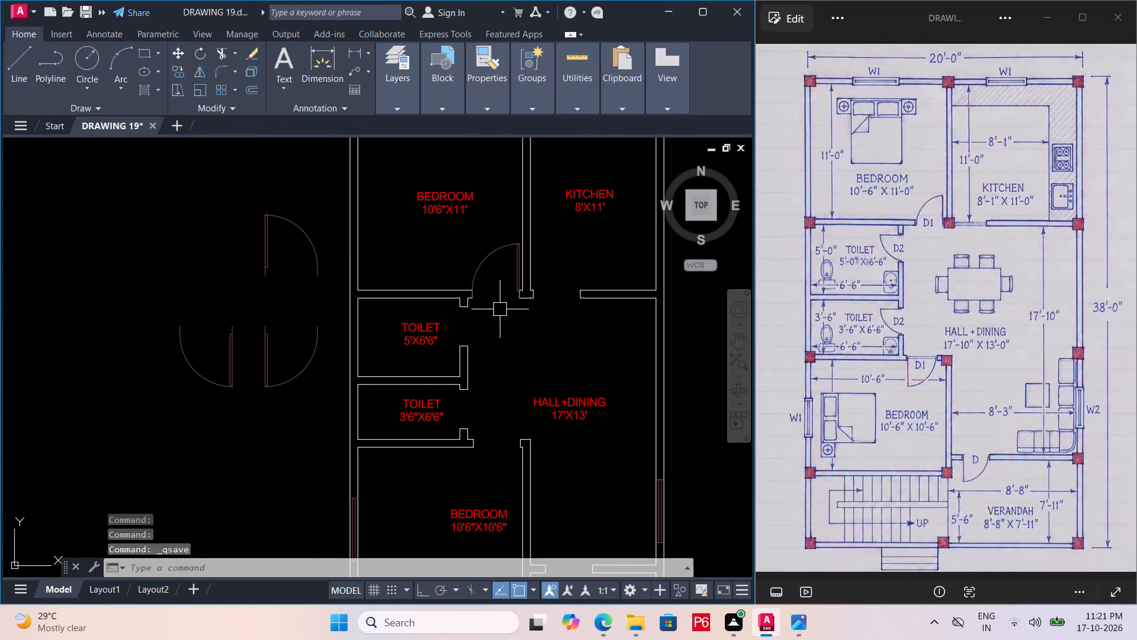
scroll(506, 331, up, 2)
middle_drag(523, 330, 531, 329)
scroll(527, 330, down, 1)
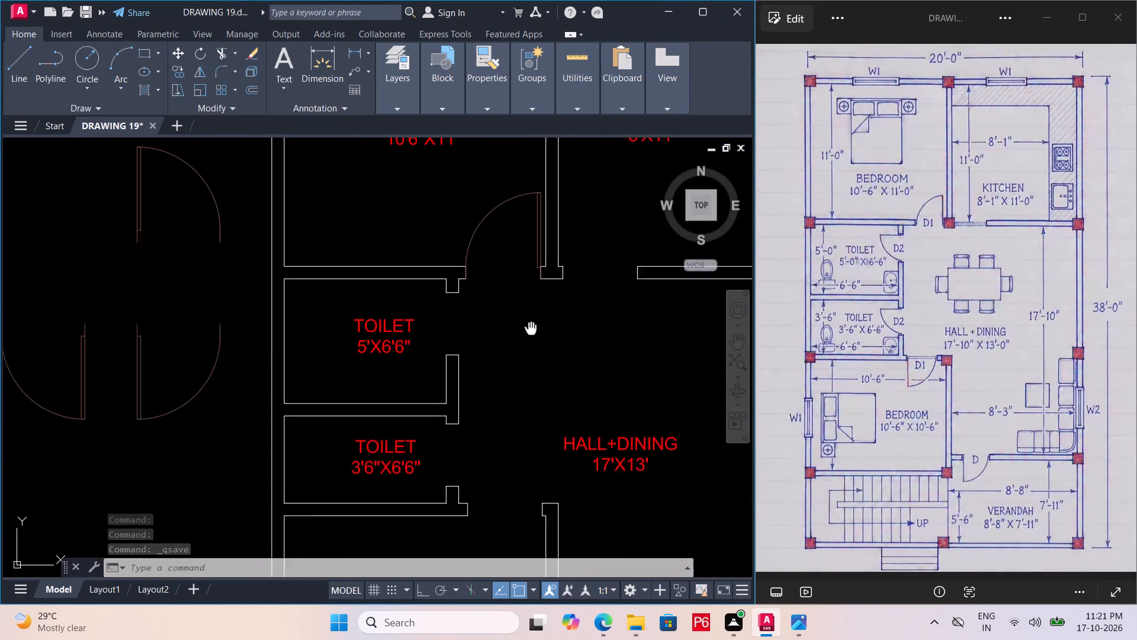
middle_drag(531, 329, 563, 332)
scroll(554, 343, down, 1)
middle_drag(554, 344, 557, 338)
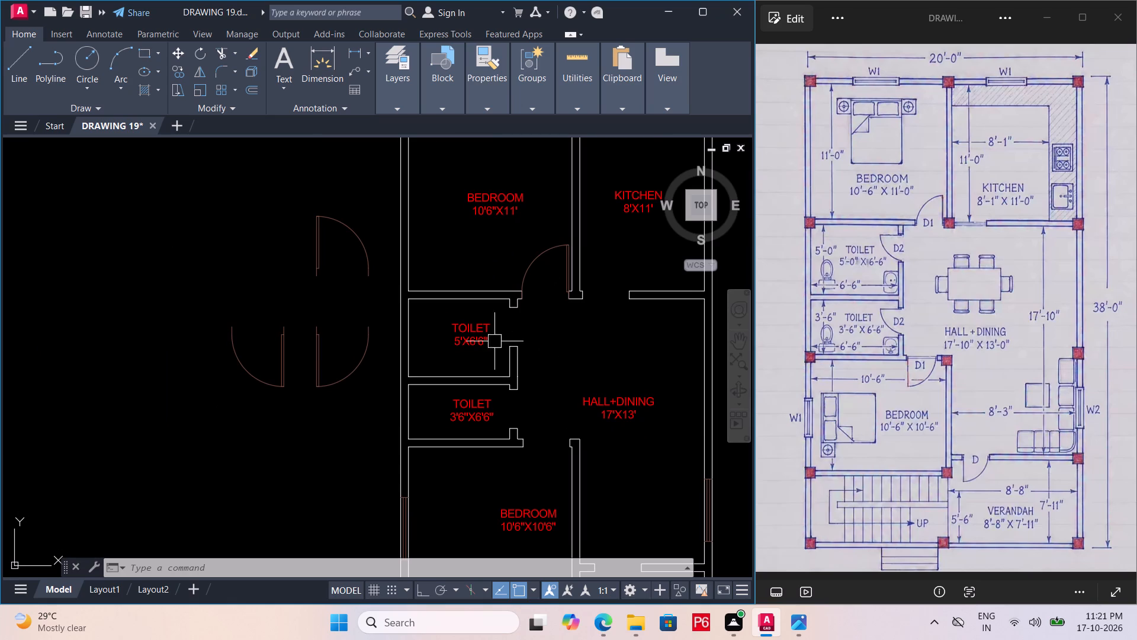
click(330, 379)
scroll(312, 295, up, 4)
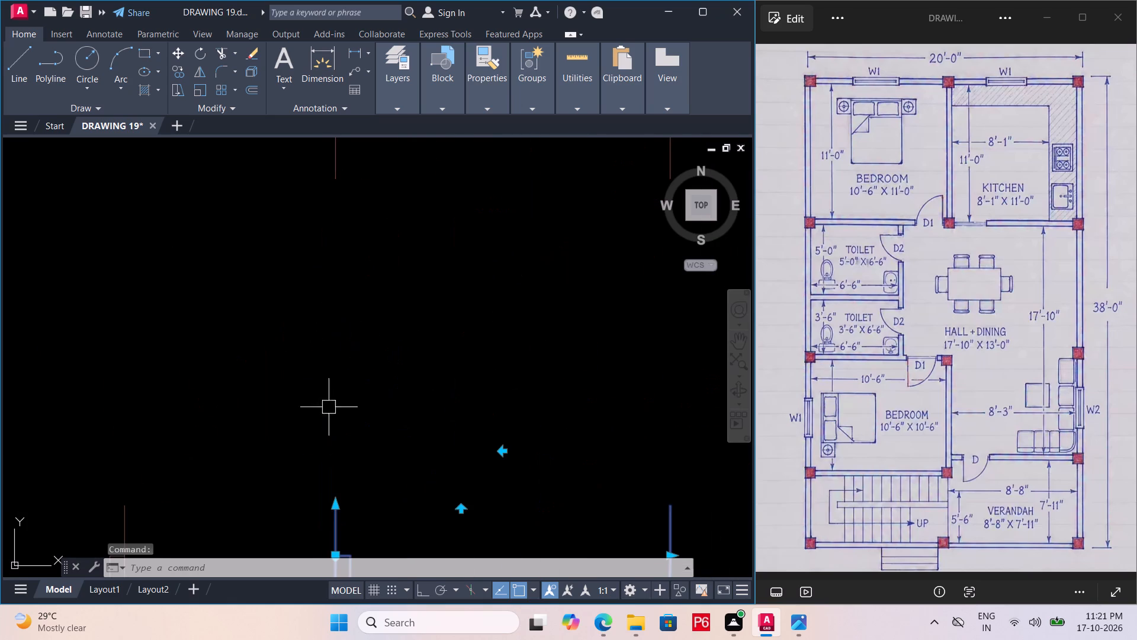
key(m)
key(space)
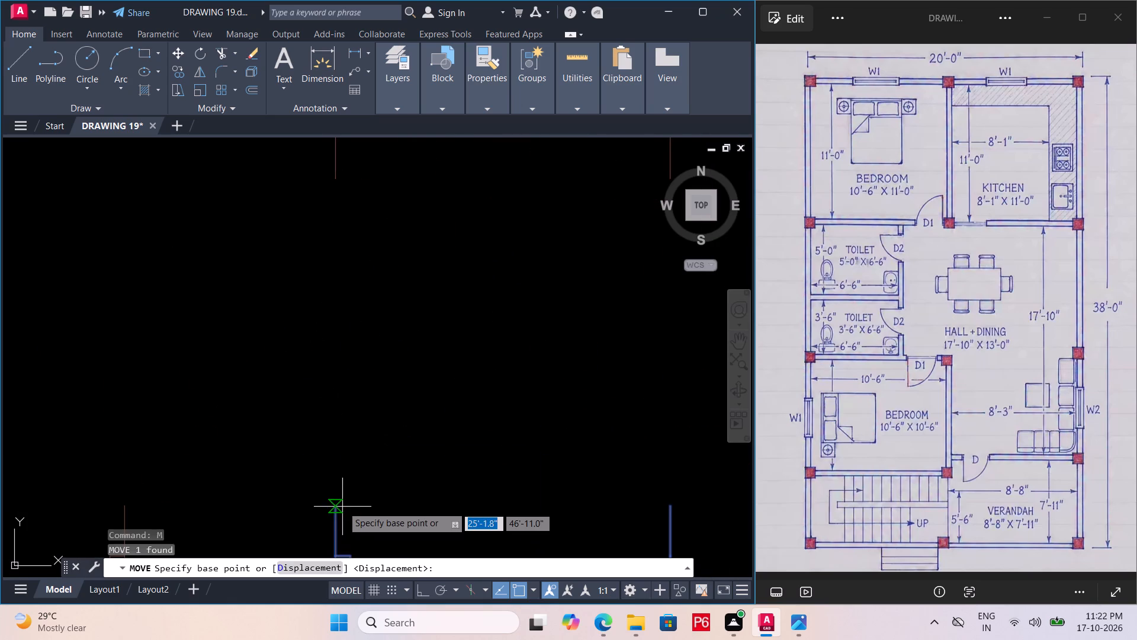
drag(336, 506, 338, 495)
scroll(320, 272, down, 5)
scroll(433, 357, up, 5)
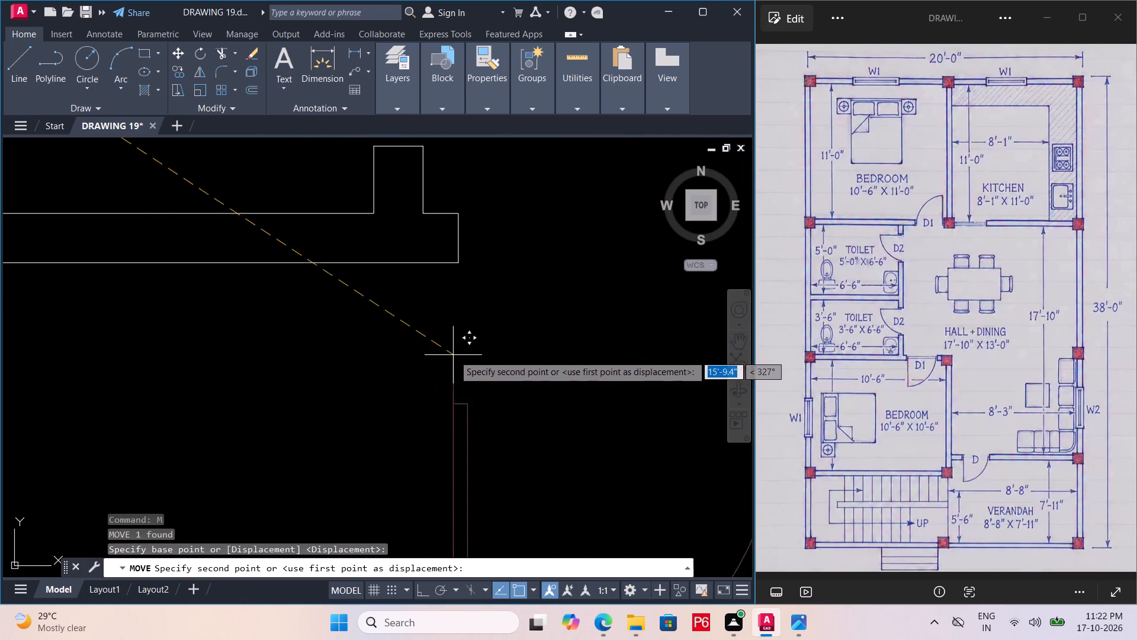
click(458, 244)
scroll(414, 223, down, 3)
key(space)
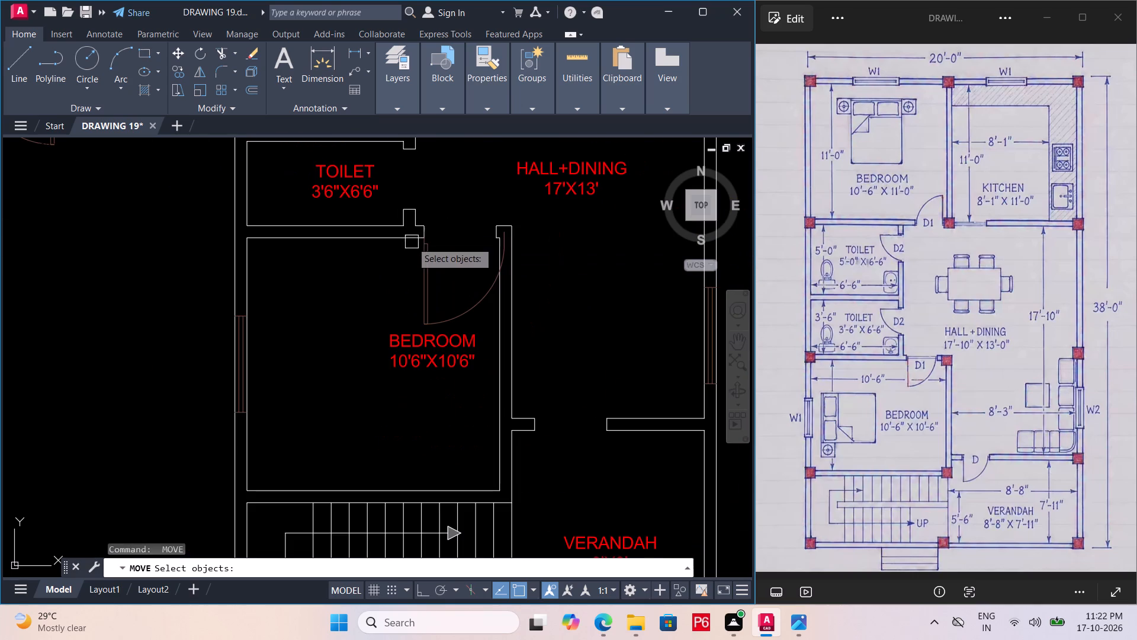
Save the drawing with the south bedroom door placed.
key(ctrl+s)
key(ctrl+s)
Scale the south bedroom door down by about 0.9 from the west jamb's corner to fit the opening.
click(429, 284)
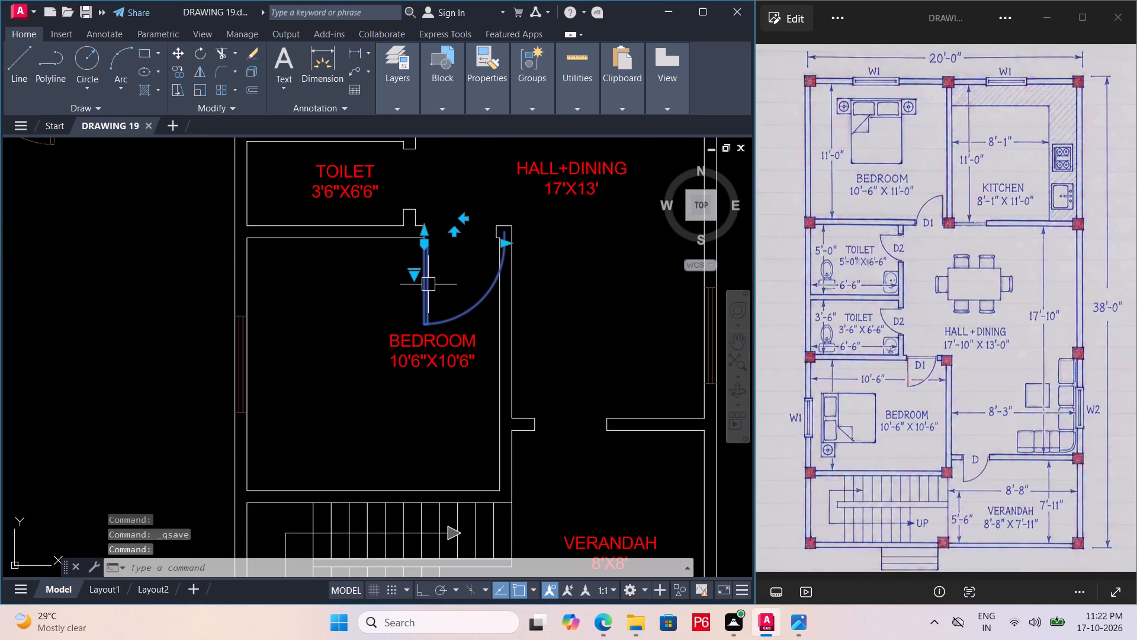
scroll(422, 296, down, 3)
middle_drag(422, 305, 441, 300)
scroll(443, 297, up, 1)
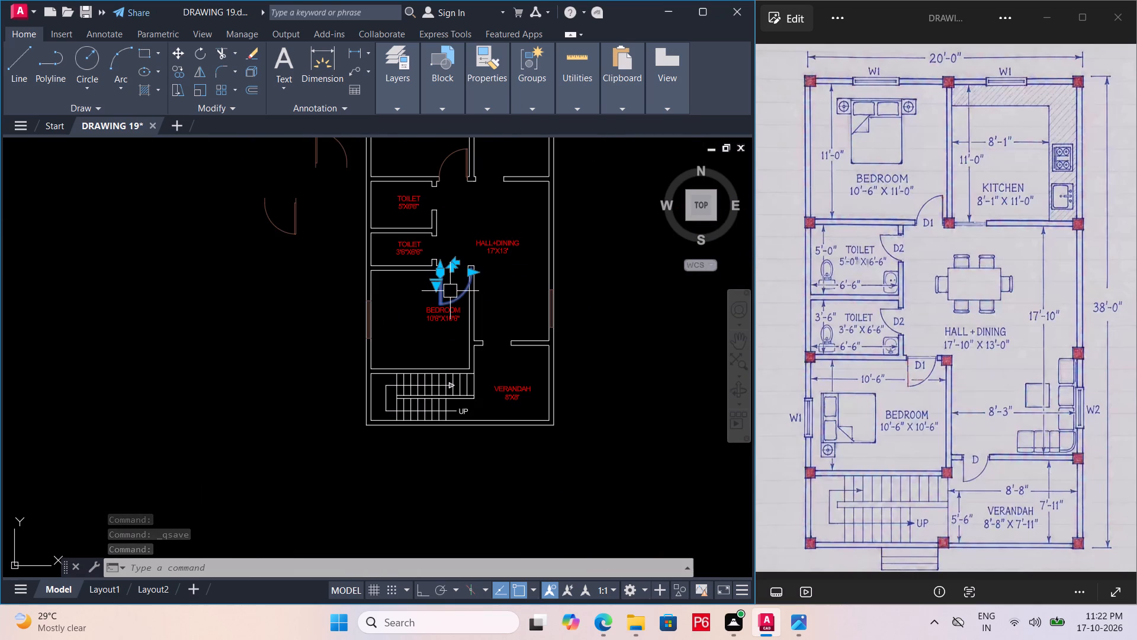
scroll(455, 287, up, 2)
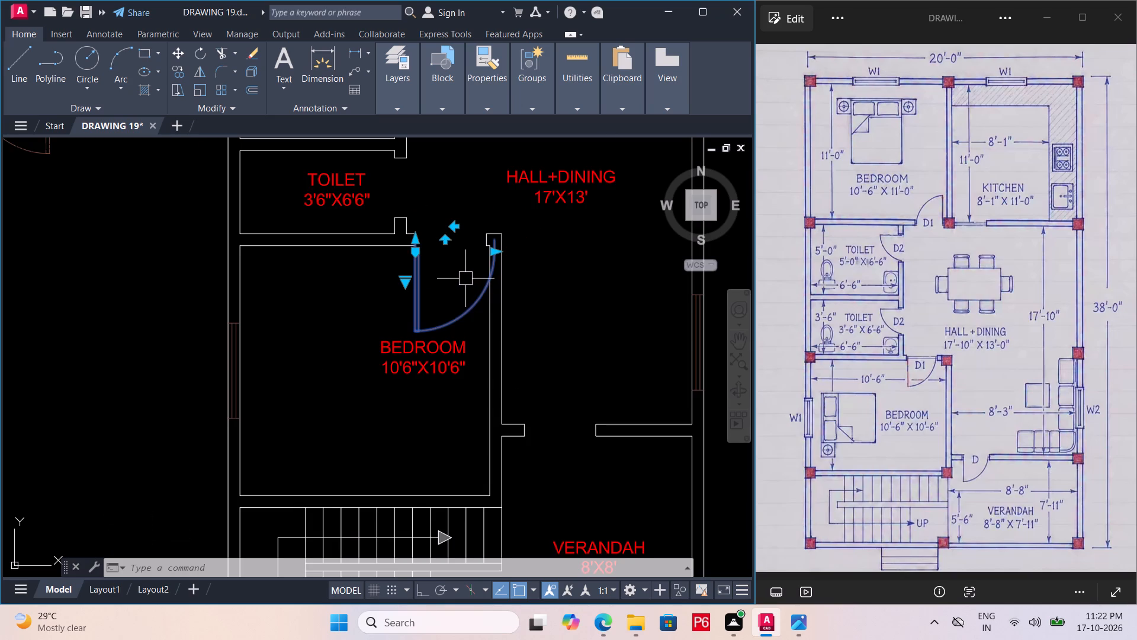
text(SC)
key(space)
scroll(419, 244, up, 2)
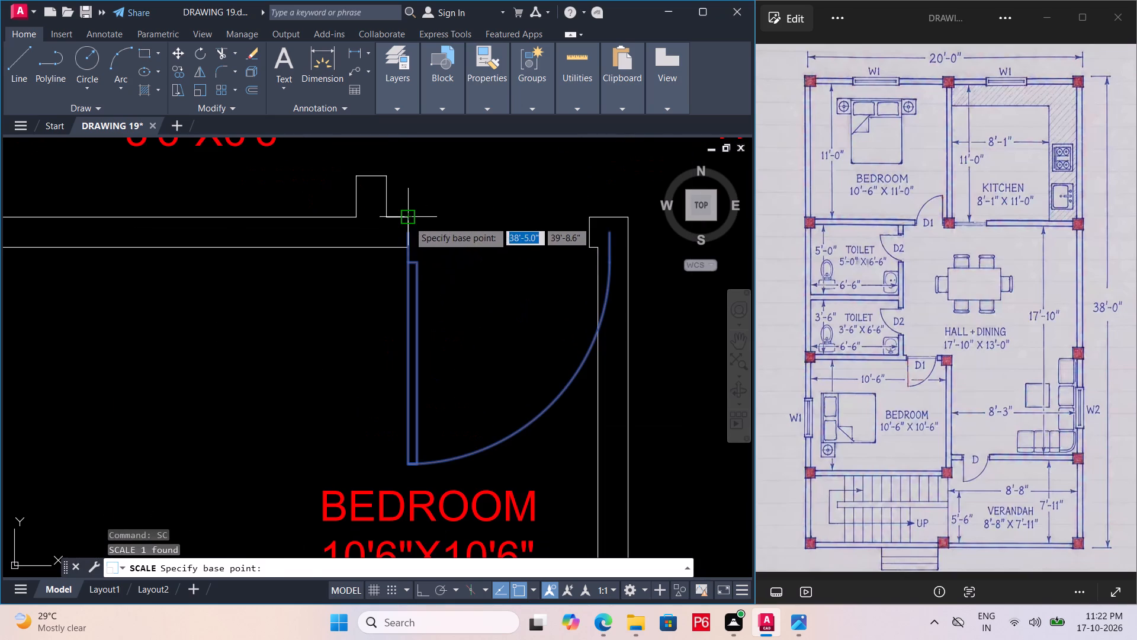
click(409, 221)
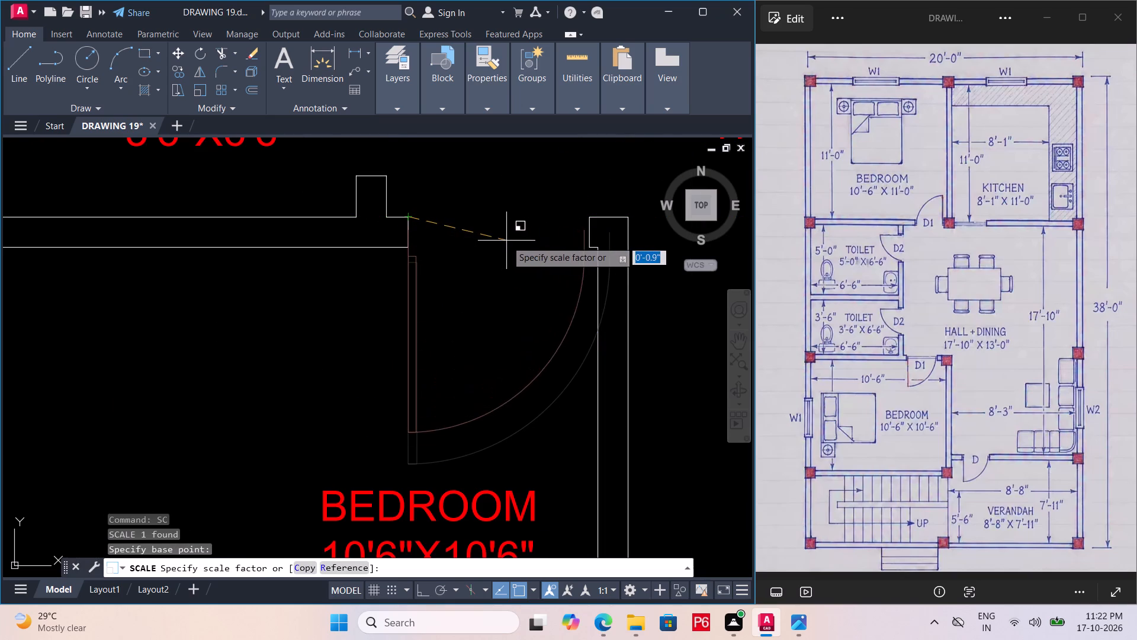
click(507, 250)
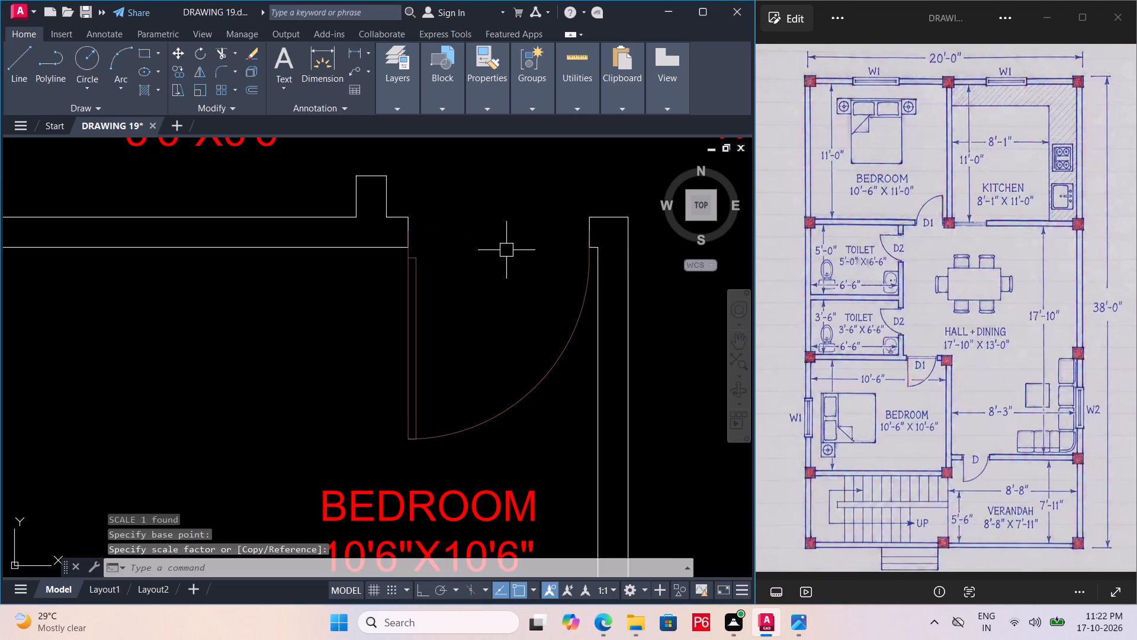
Save the drawing with both bedroom doors fitted.
scroll(470, 254, down, 3)
key(ctrl+s)
key(ctrl+s)
key(ctrl+s)
Copy the north bedroom's door into the open hall area east of the 5'X6'6" toilet's door opening.
middle_drag(509, 277, 605, 354)
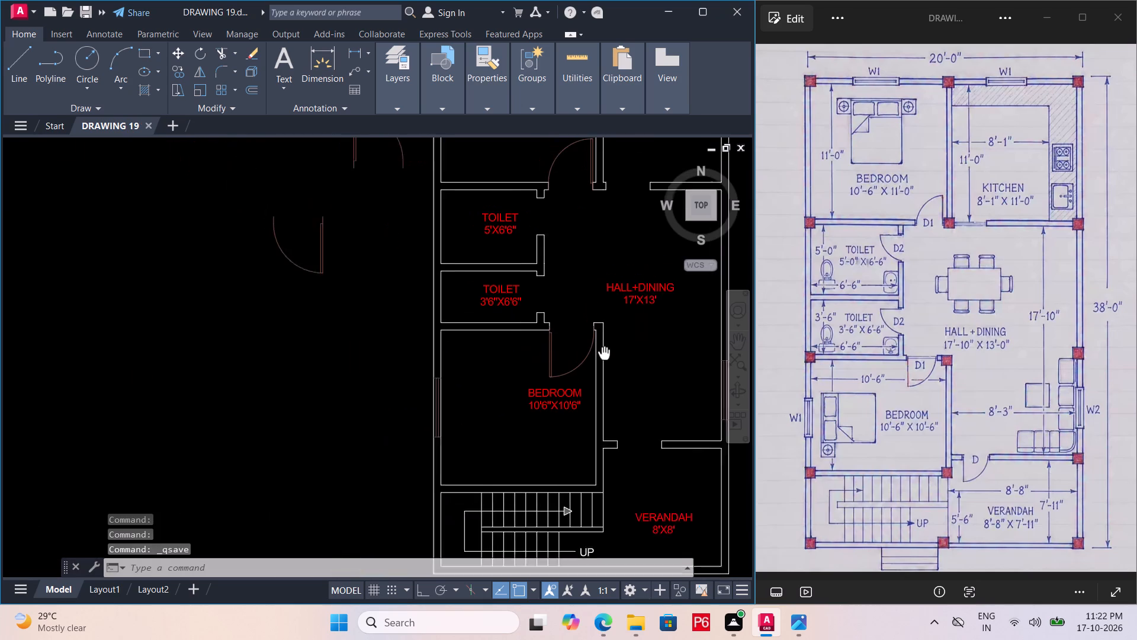
middle_drag(605, 354, 560, 398)
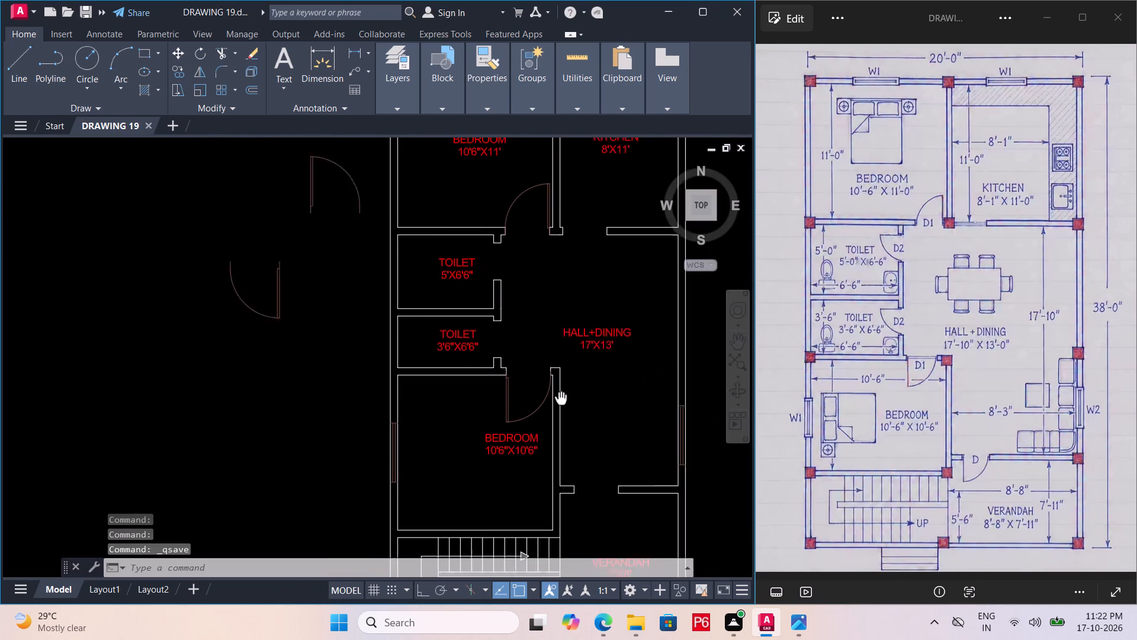
middle_drag(560, 398, 535, 407)
click(521, 193)
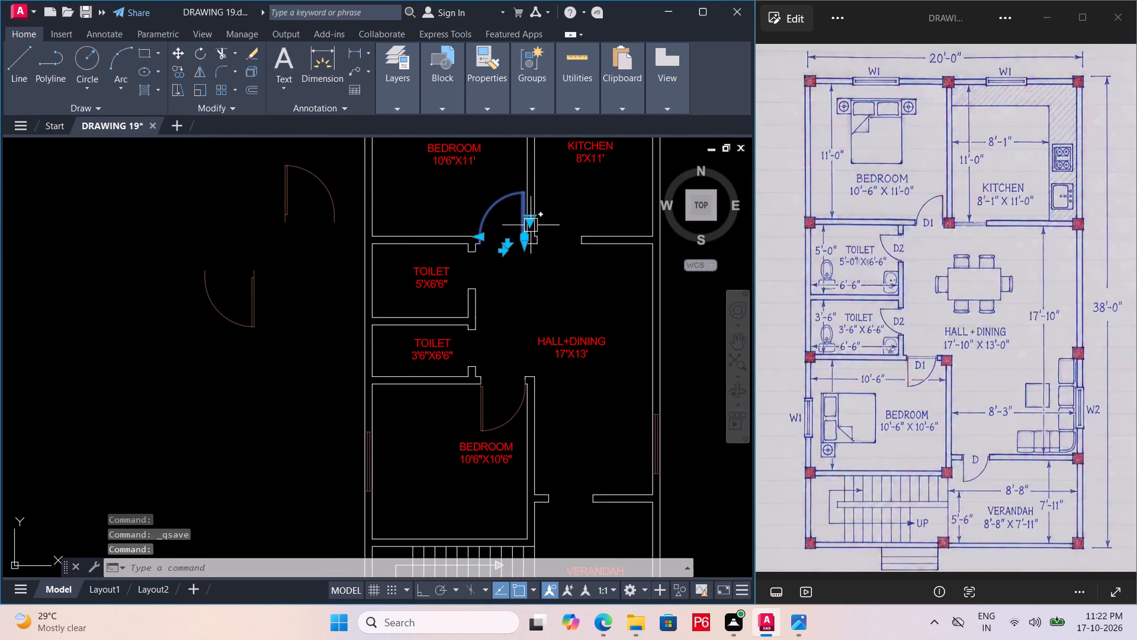
key(m)
key(BackSpace)
text(CO)
key(space)
scroll(519, 252, up, 2)
click(534, 233)
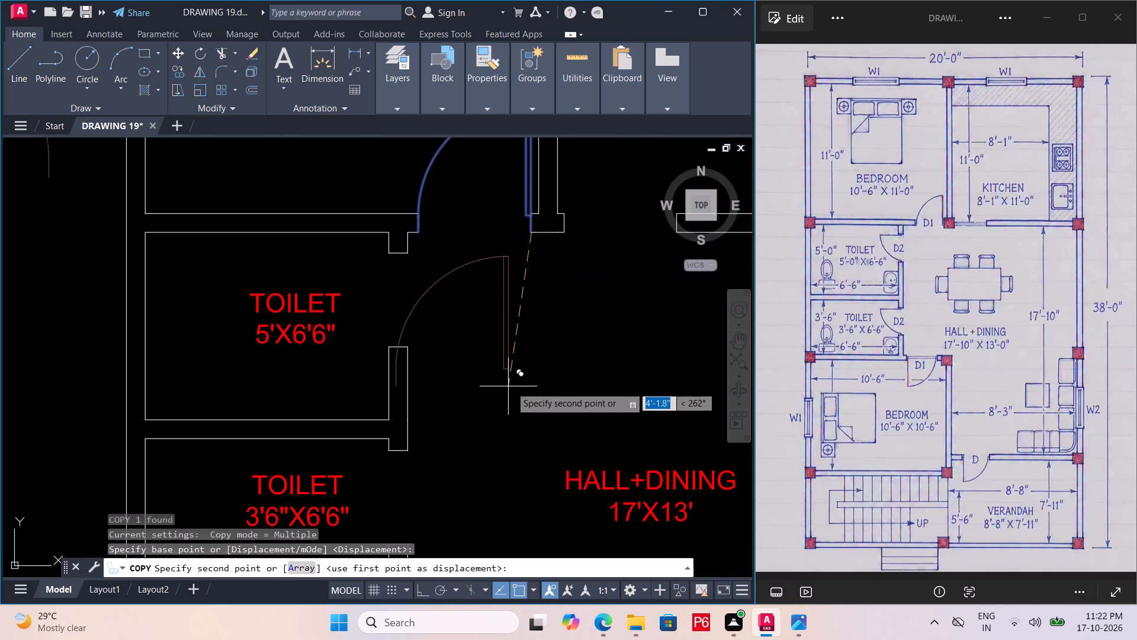
click(582, 405)
key(Escape)
Rotate the door copy in the hall 90° counterclockwise about its hinge end so the leaf points west.
click(587, 401)
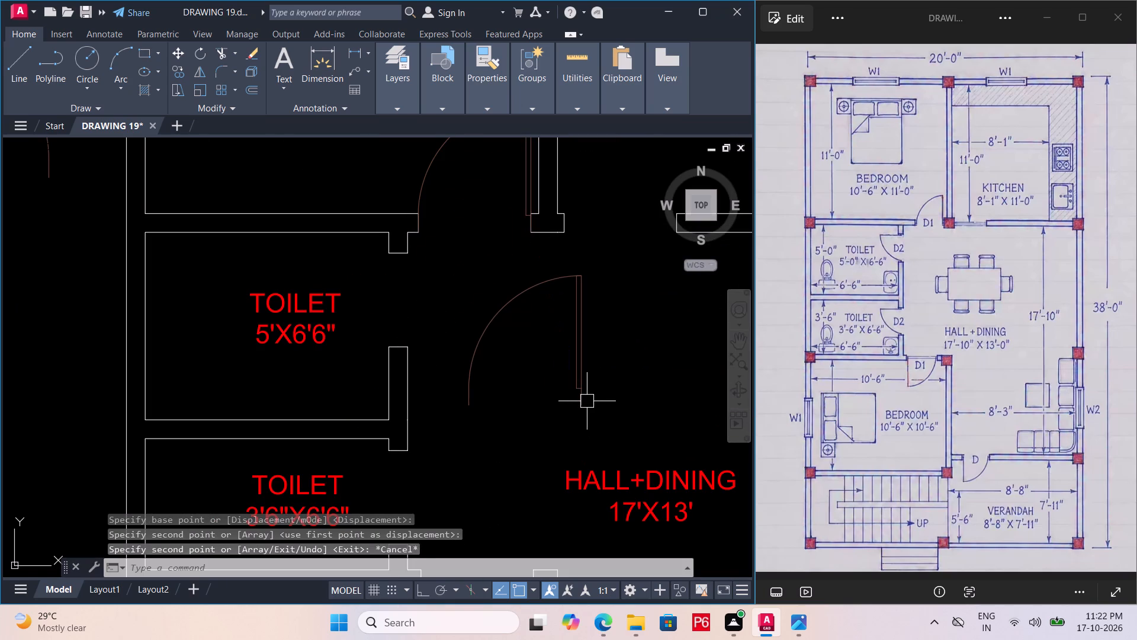
text(RO)
key(space)
click(586, 404)
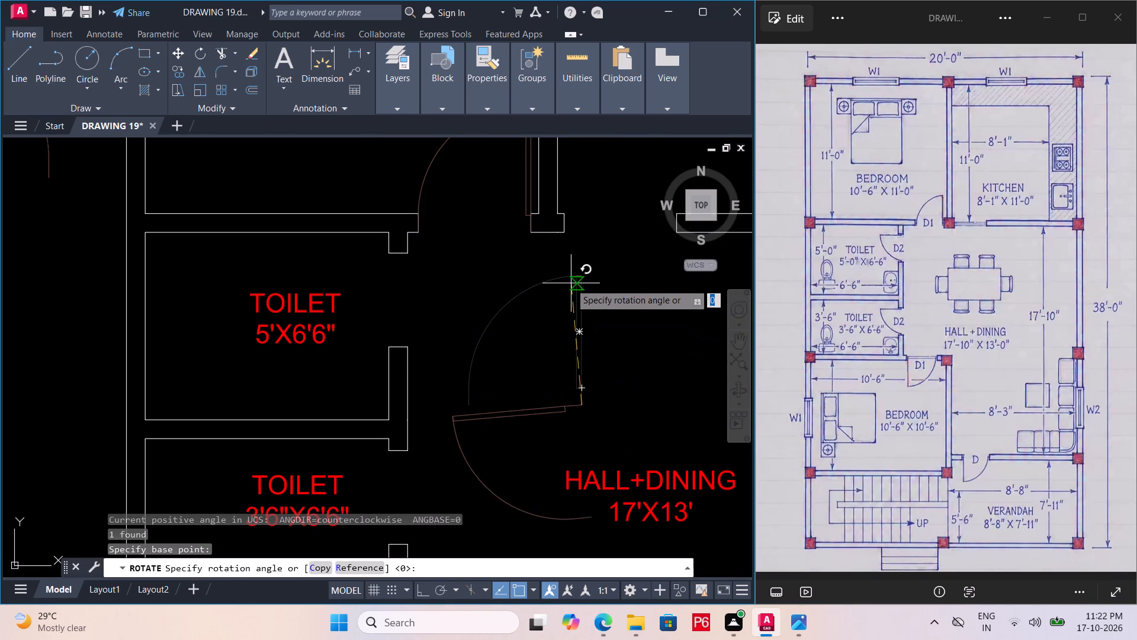
key(F8)
click(606, 290)
key(space)
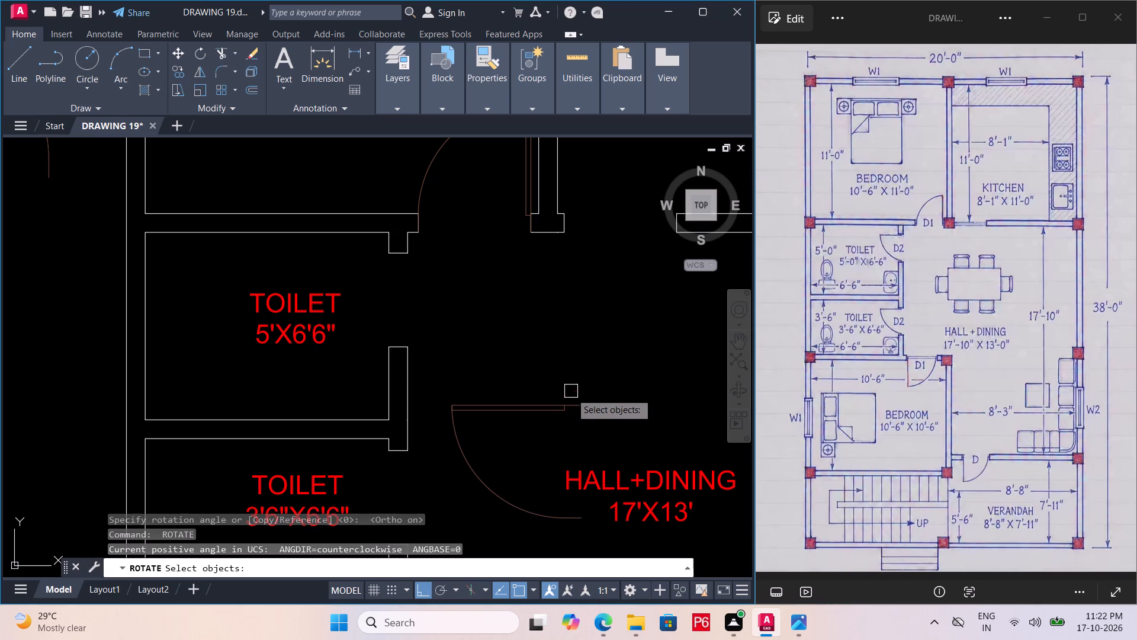
click(572, 407)
key(Escape)
Move the rotated door by its hinge corner to the north jamb of the 5'X6'6" toilet's door opening.
click(573, 404)
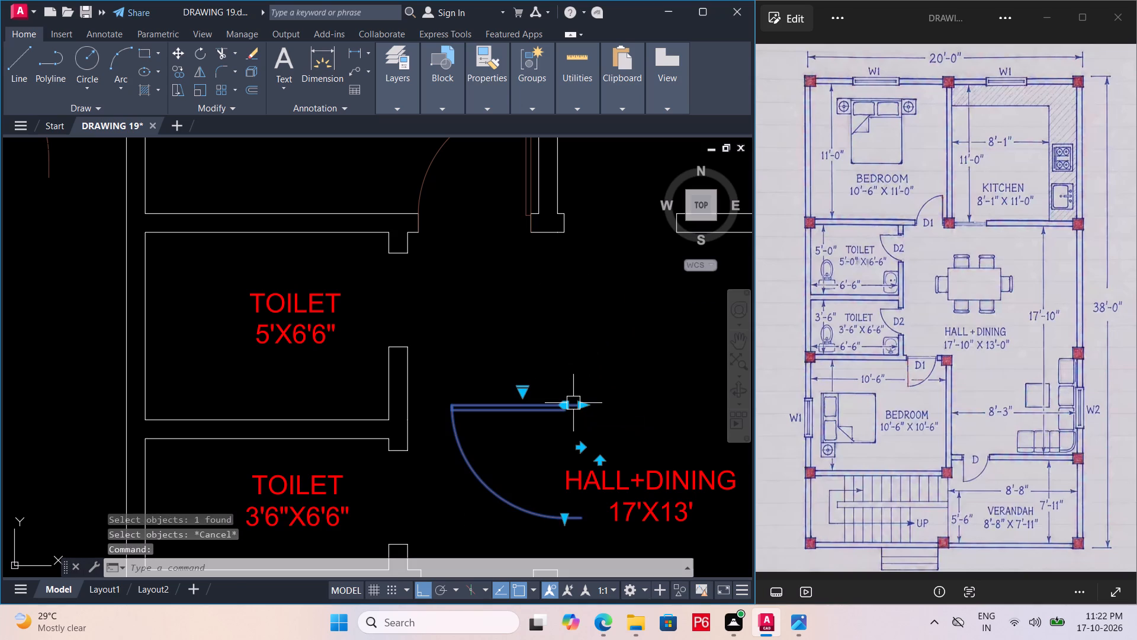
key(m)
key(space)
scroll(581, 409, up, 2)
click(582, 406)
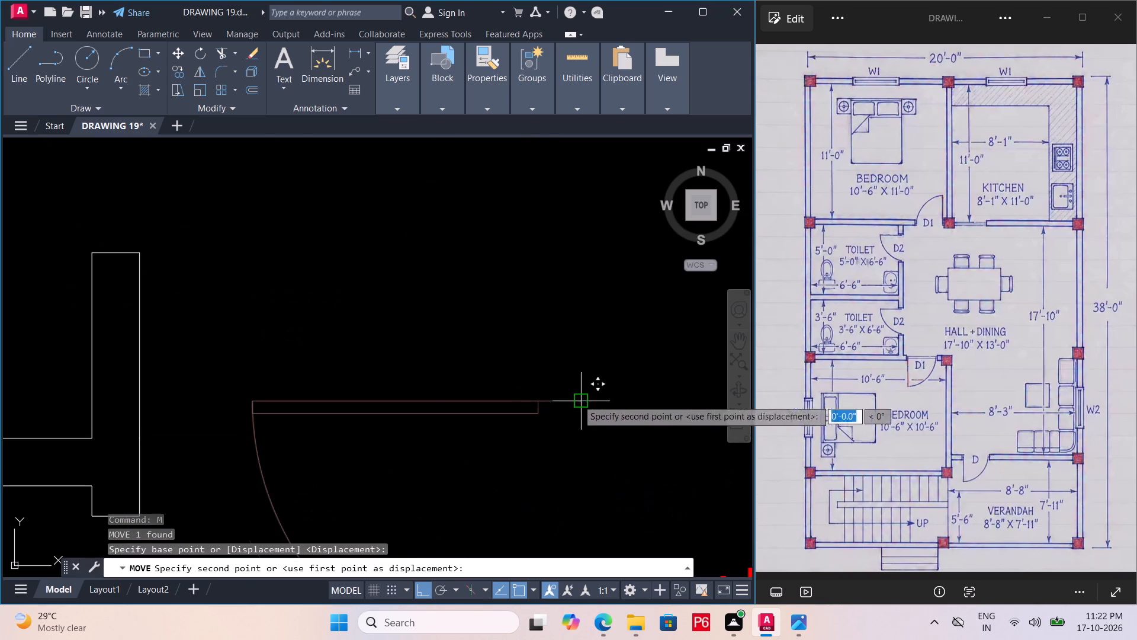
scroll(502, 295, down, 5)
key(F8)
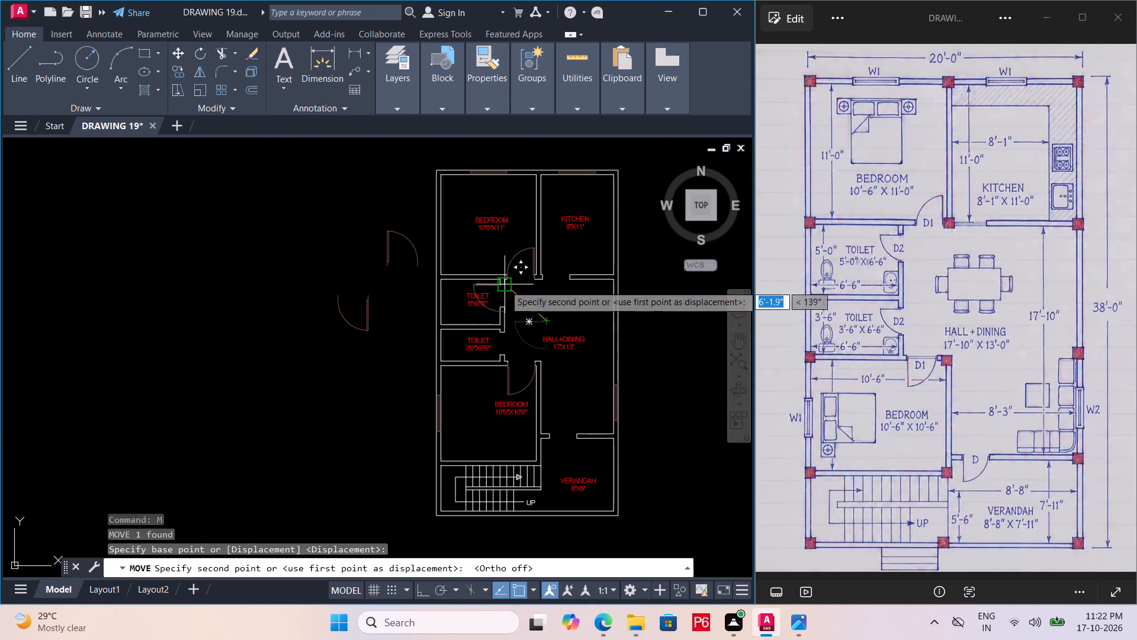
scroll(492, 286, up, 3)
click(542, 284)
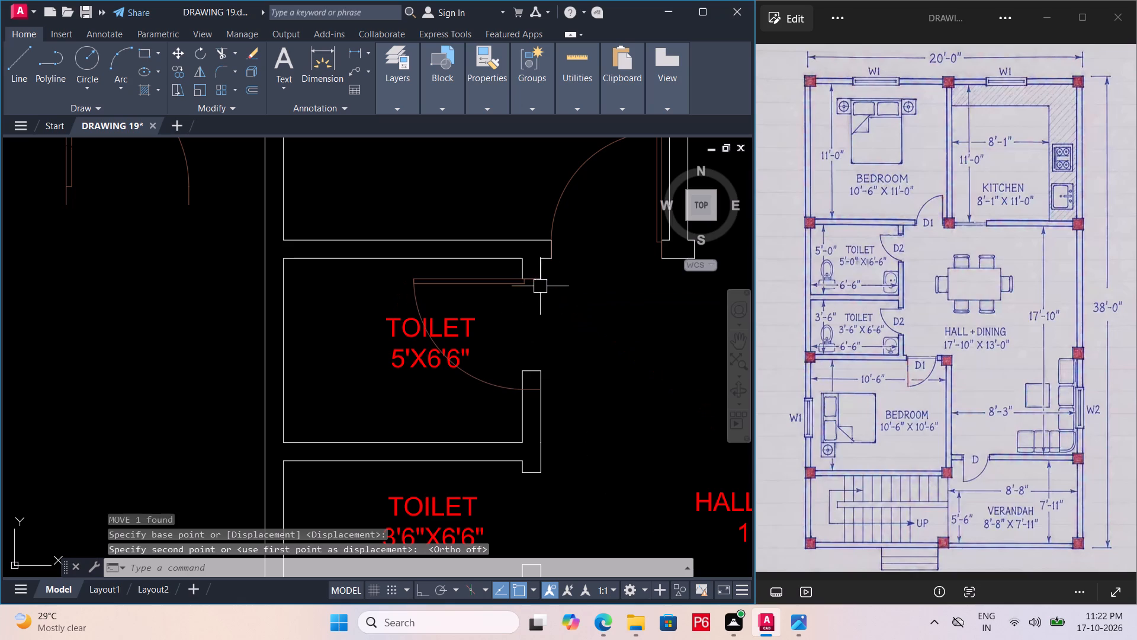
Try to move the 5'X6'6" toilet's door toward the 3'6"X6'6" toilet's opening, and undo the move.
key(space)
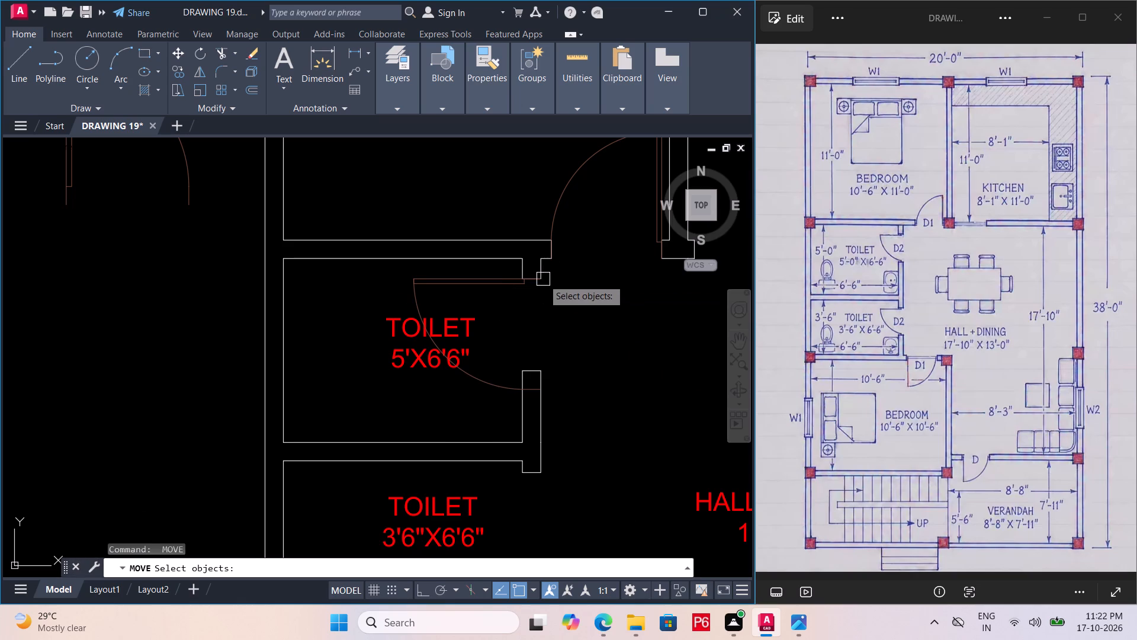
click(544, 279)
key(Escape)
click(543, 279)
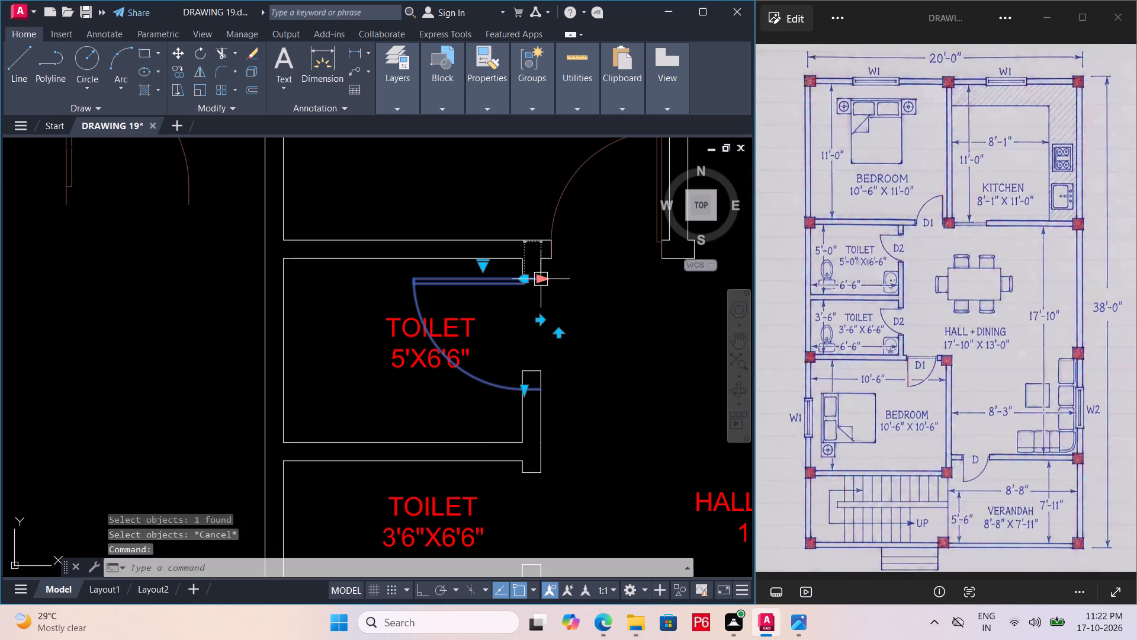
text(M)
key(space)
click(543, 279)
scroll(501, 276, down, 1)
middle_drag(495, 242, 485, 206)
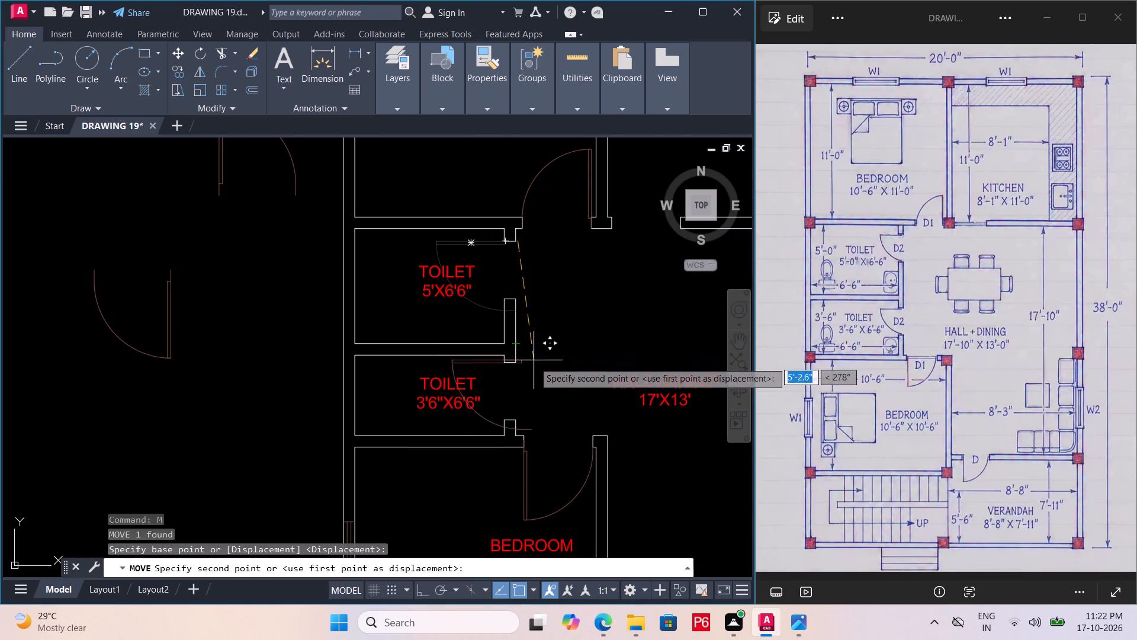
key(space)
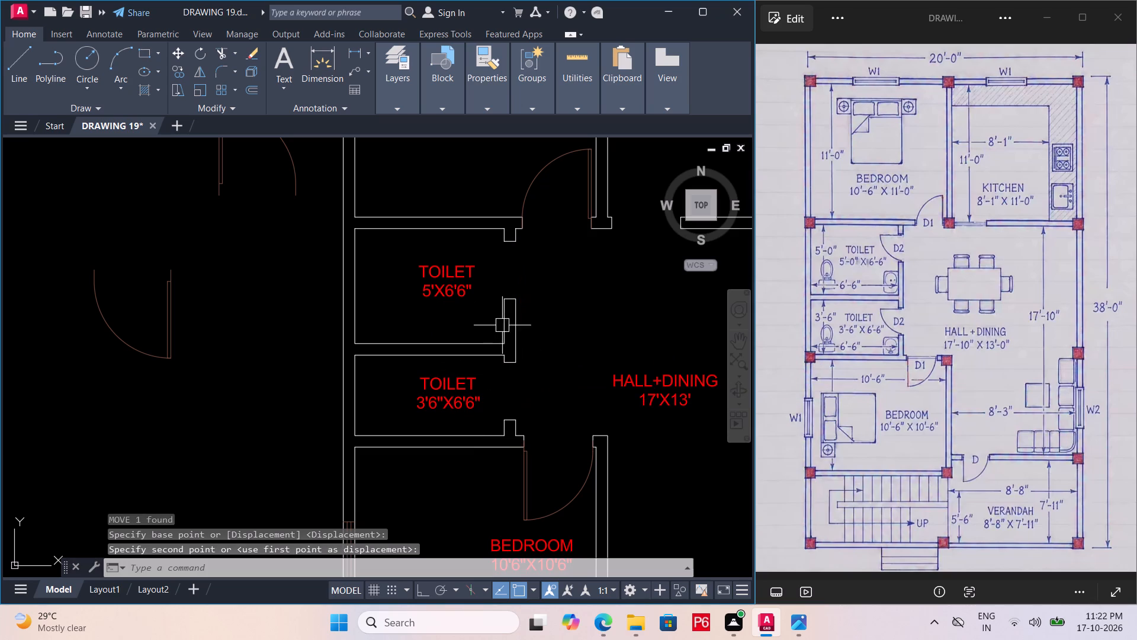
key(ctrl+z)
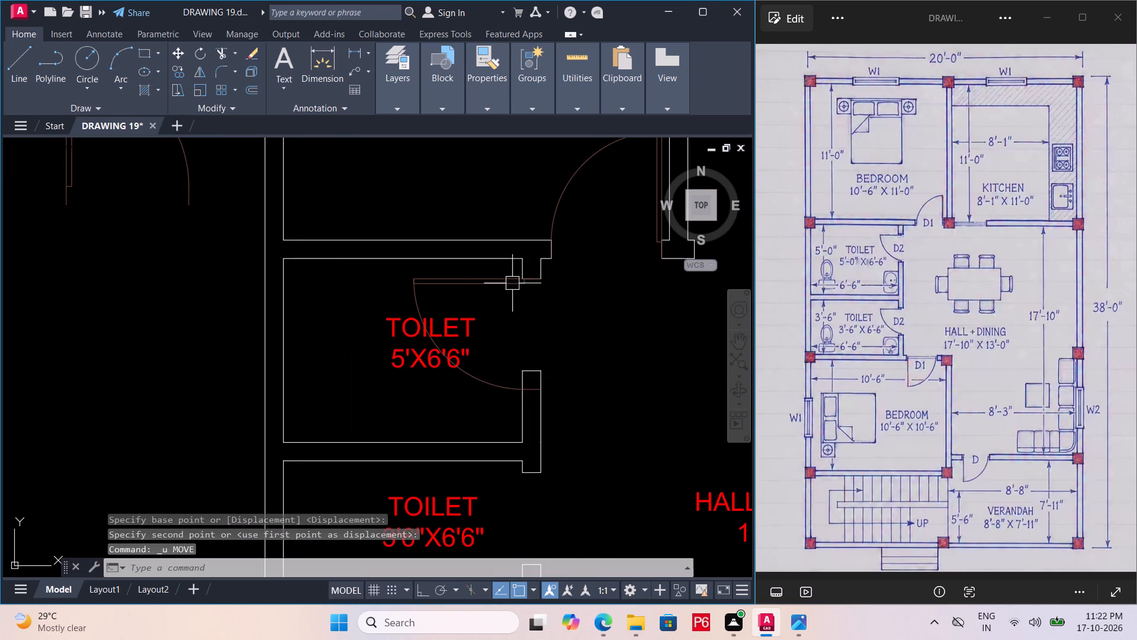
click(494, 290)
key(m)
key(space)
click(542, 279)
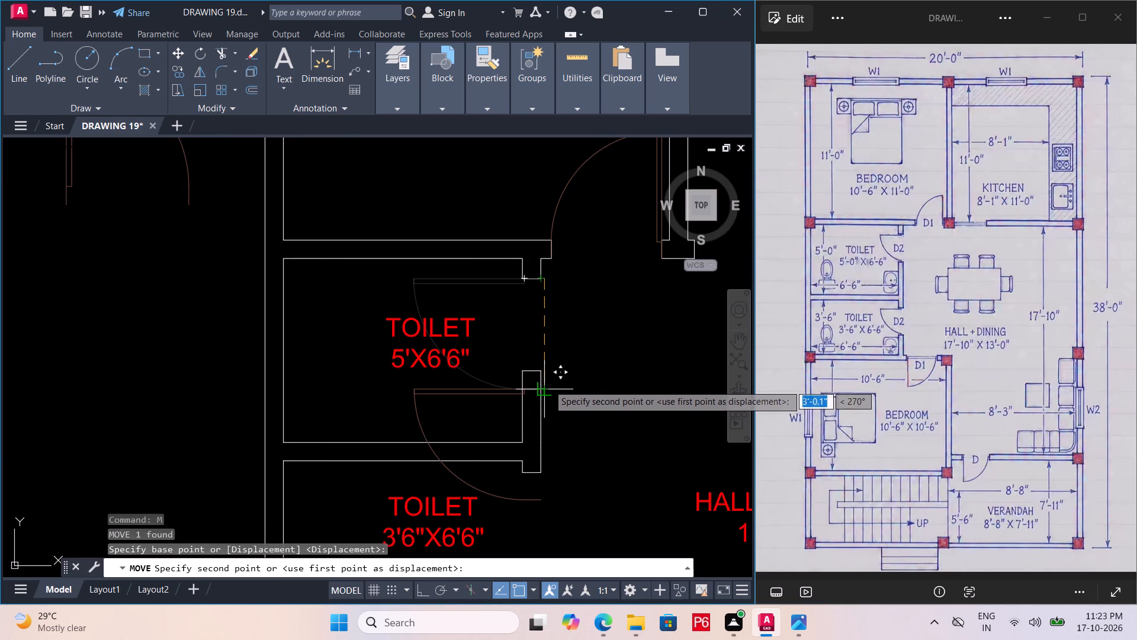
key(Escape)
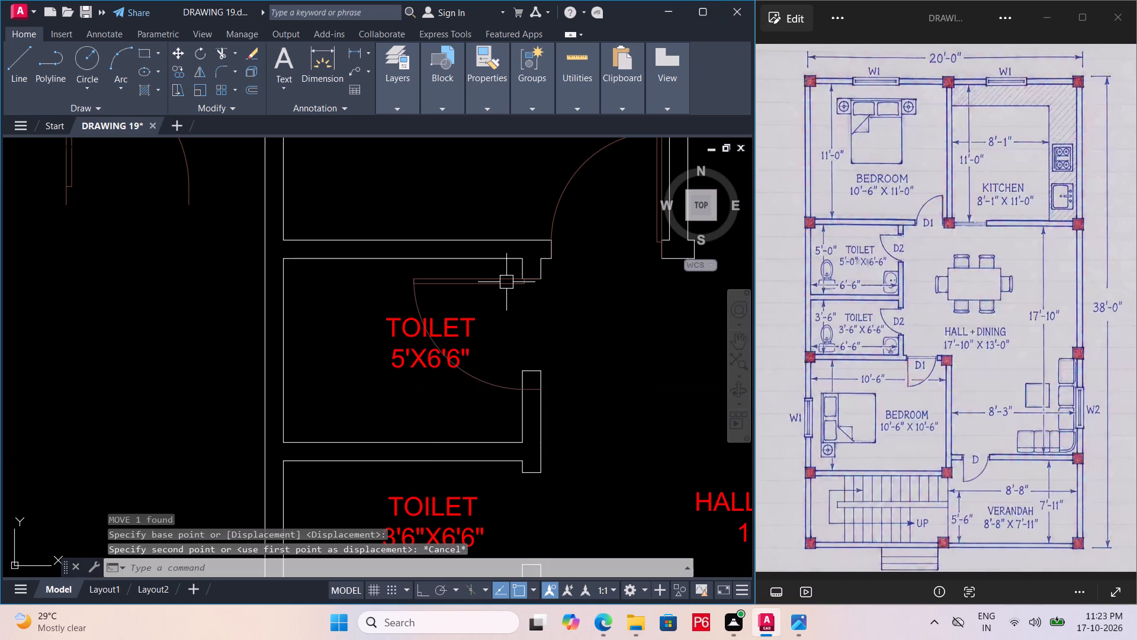
Copy the 5'X6'6" toilet's door by its hinge corner to the north jamb of the 3'6"X6'6" toilet's opening.
click(506, 282)
text(CO)
key(space)
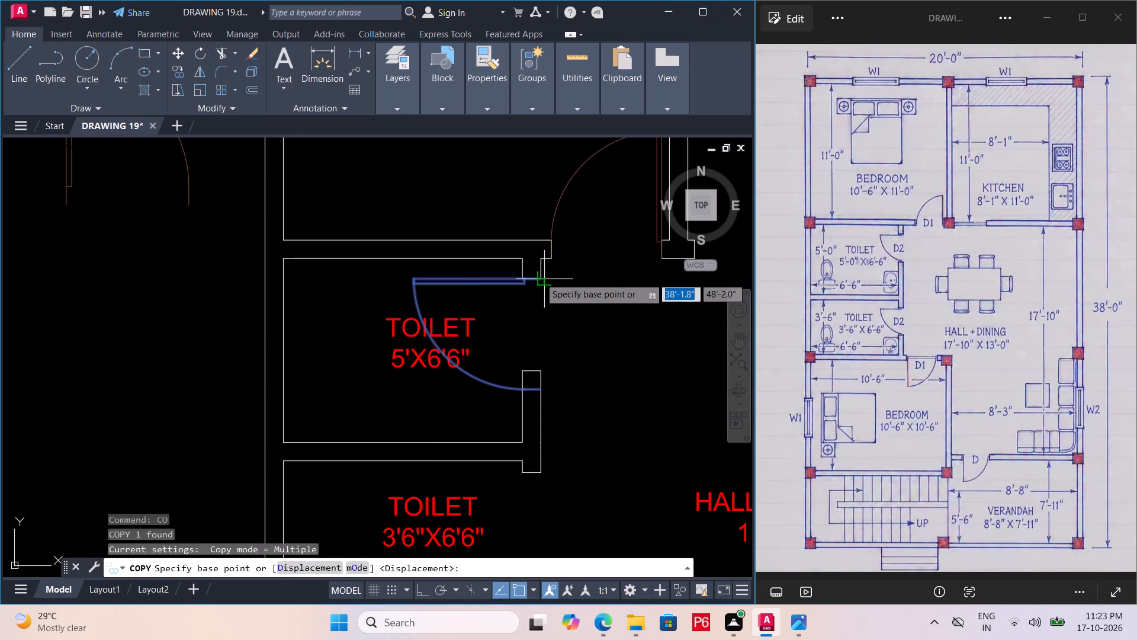
click(539, 277)
scroll(494, 223, down, 2)
scroll(524, 302, up, 4)
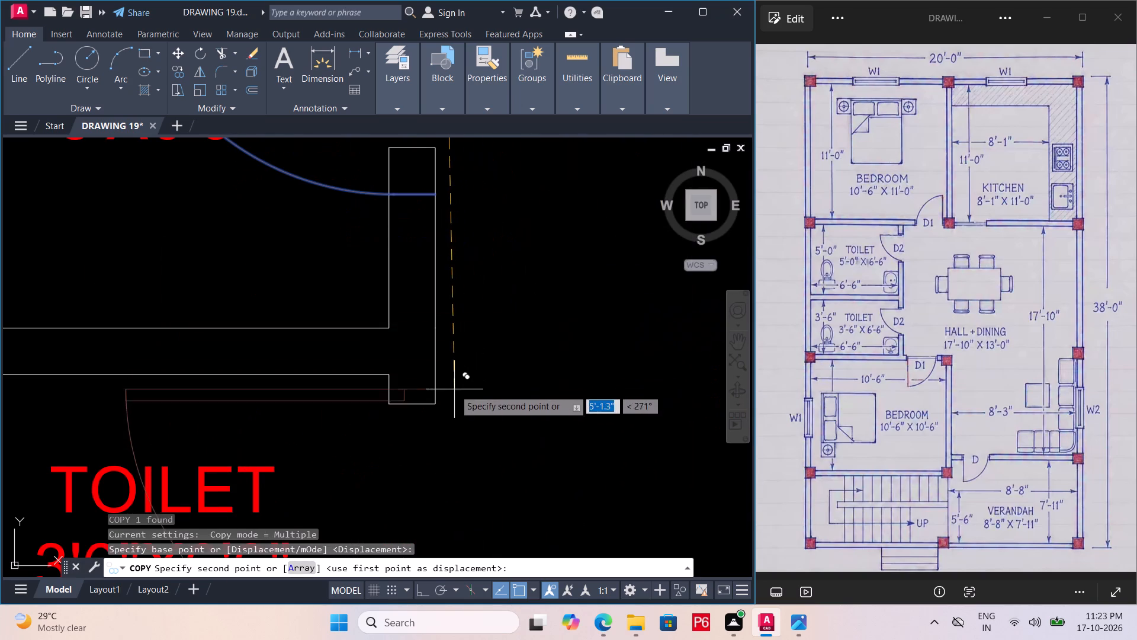
click(431, 402)
key(space)
Scale the 5'X6'6" toilet's door down from its north jamb corner to fit the opening.
scroll(500, 370, down, 1)
middle_drag(500, 370, 522, 367)
scroll(510, 344, down, 2)
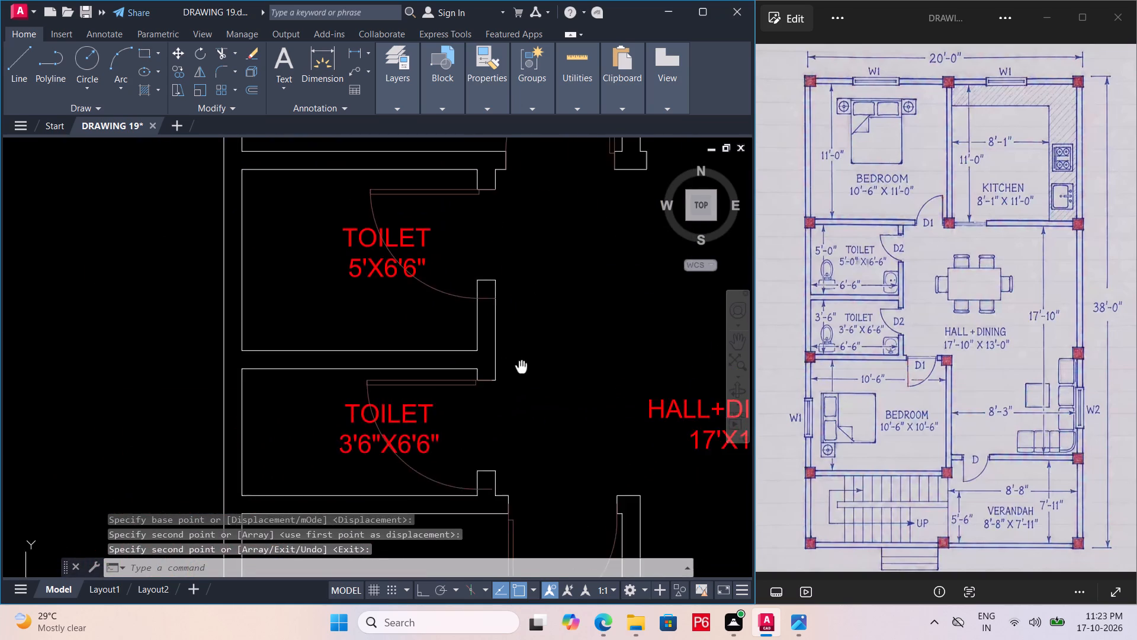
middle_drag(522, 367, 516, 367)
click(473, 257)
scroll(528, 295, up, 2)
text(SC)
key(space)
click(450, 204)
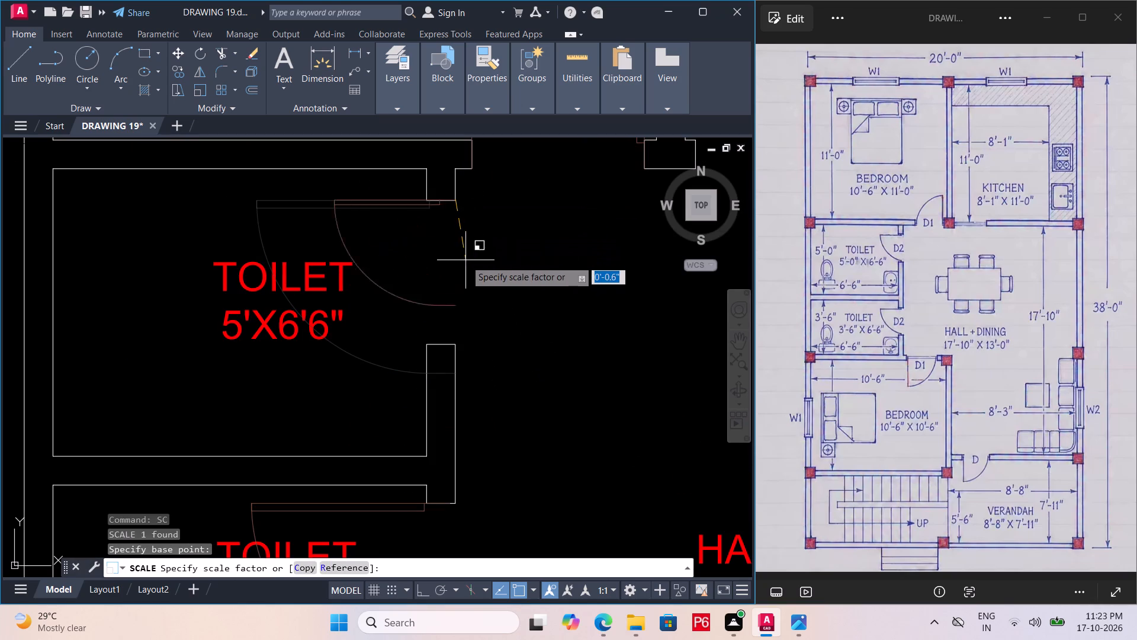
click(474, 281)
scroll(474, 225, down, 2)
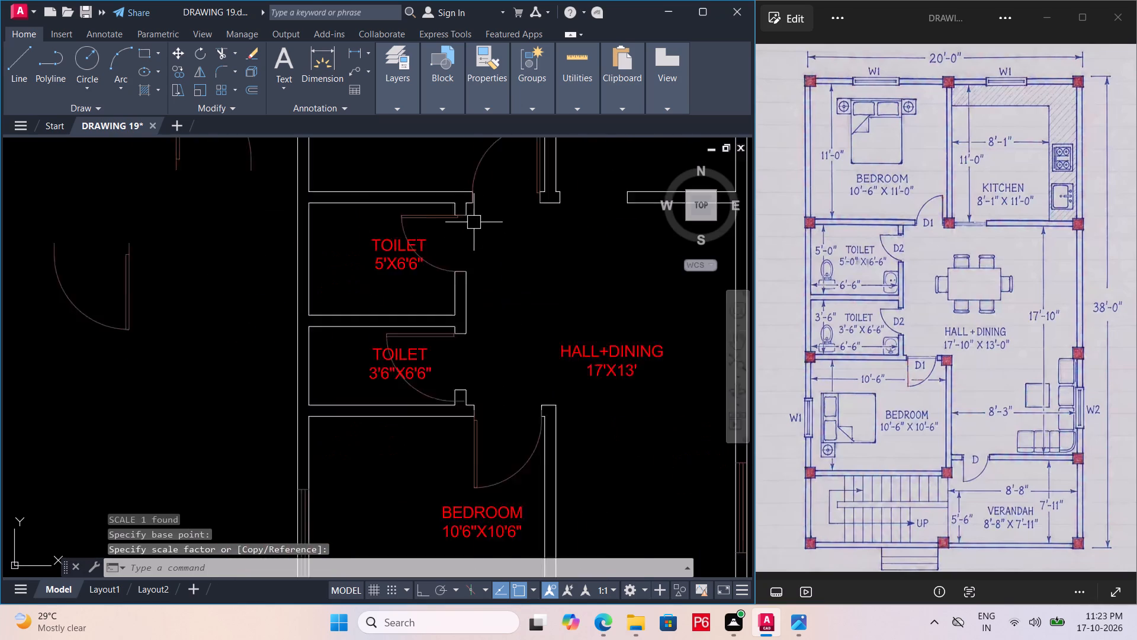
Scale the 3'6"X6'6" toilet's door down from its north jamb corner to fit the opening.
scroll(474, 222, down, 1)
key(space)
scroll(462, 300, up, 3)
click(448, 276)
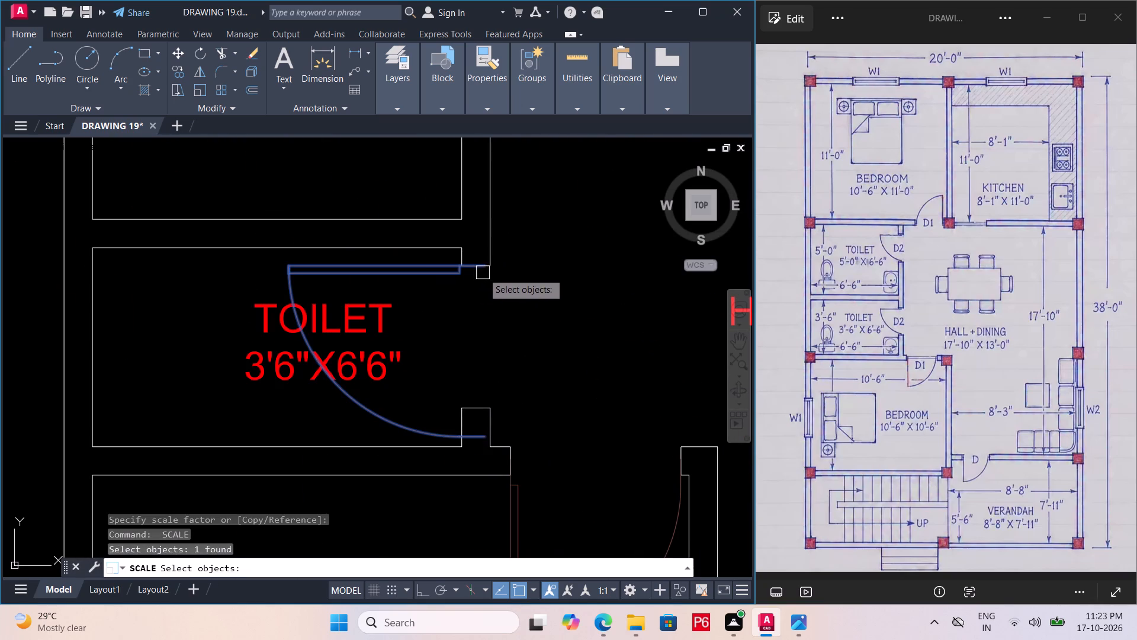
key(Escape)
click(456, 274)
key(s)
key(c)
key(space)
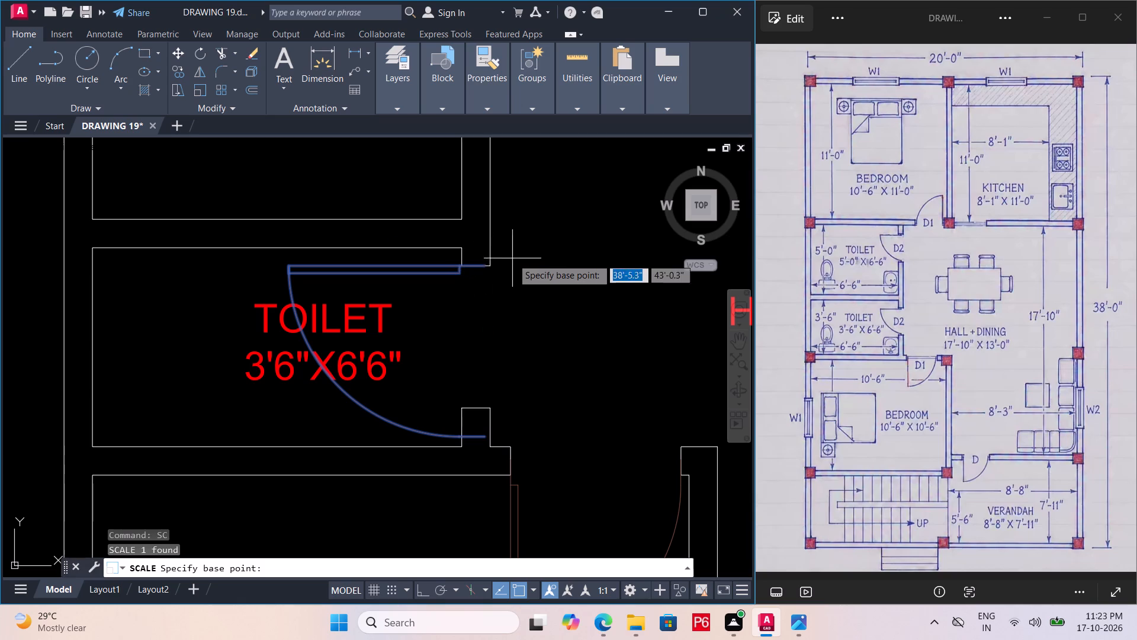
click(489, 270)
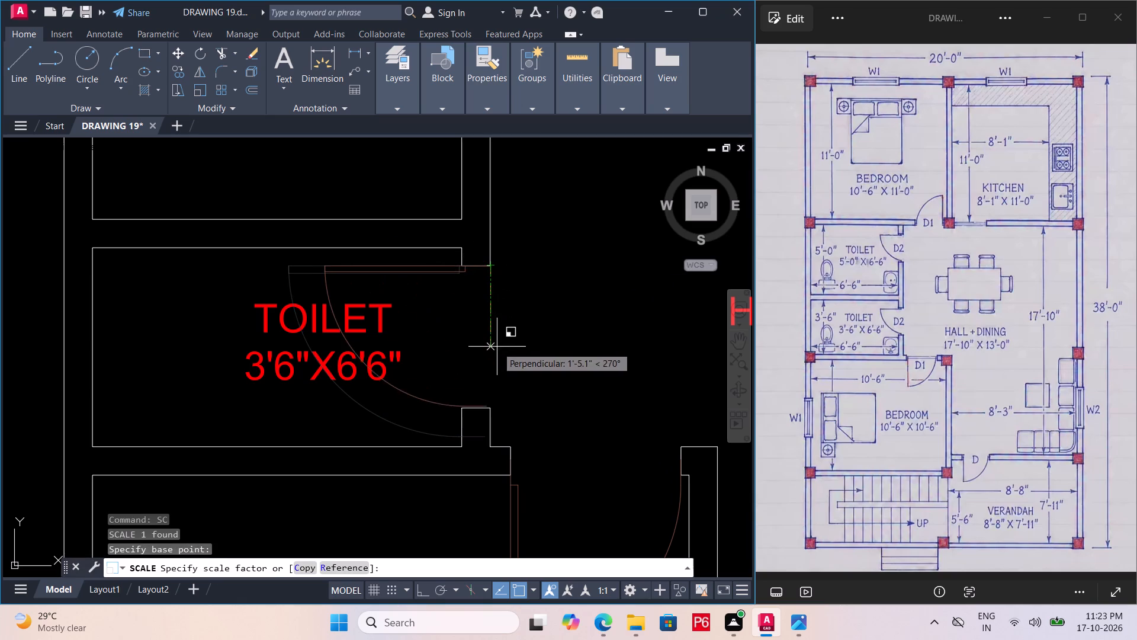
click(500, 348)
scroll(476, 343, down, 3)
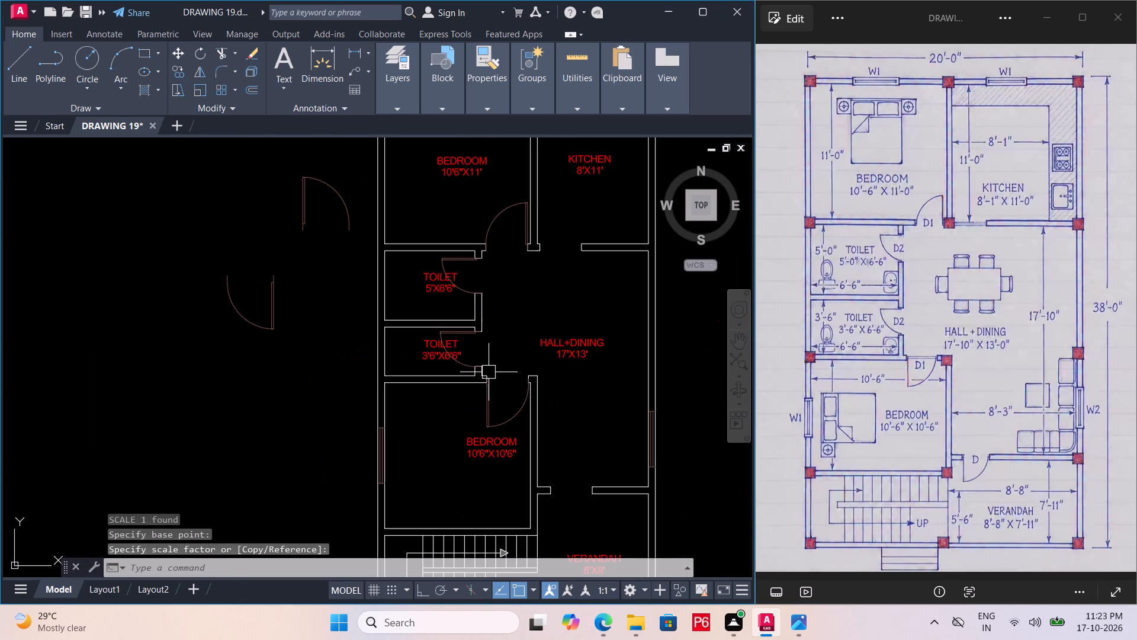
Save the drawing with both toilet doors fitted.
key(ctrl+s)
key(ctrl+s)
key(ctrl+s)
key(ctrl+s)
key(ctrl+s)
key(ctrl+s)
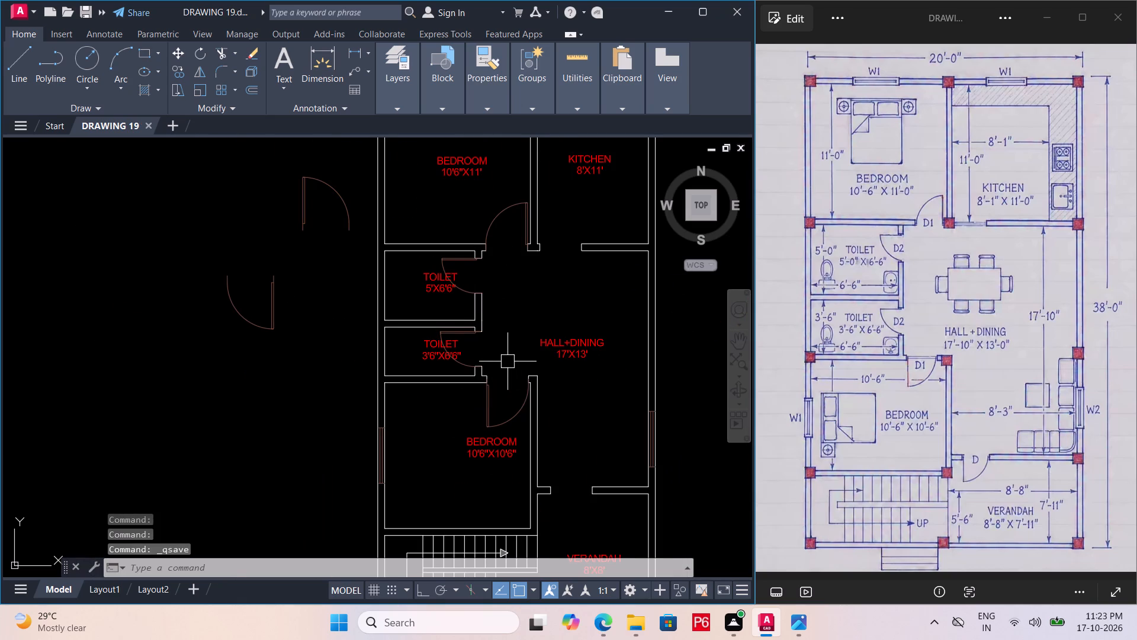
Copy the south bedroom's door by its hinge end to the west jamb of the opening between the hall and verandah.
middle_drag(508, 361, 494, 330)
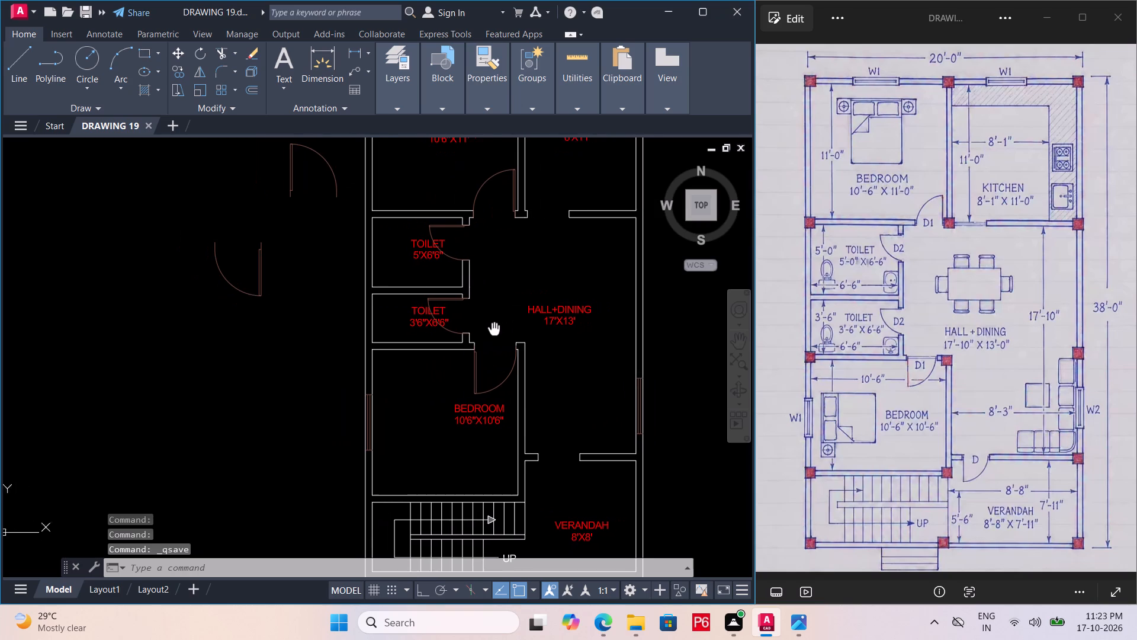
middle_drag(494, 330, 455, 320)
scroll(477, 390, up, 1)
click(447, 375)
key(m)
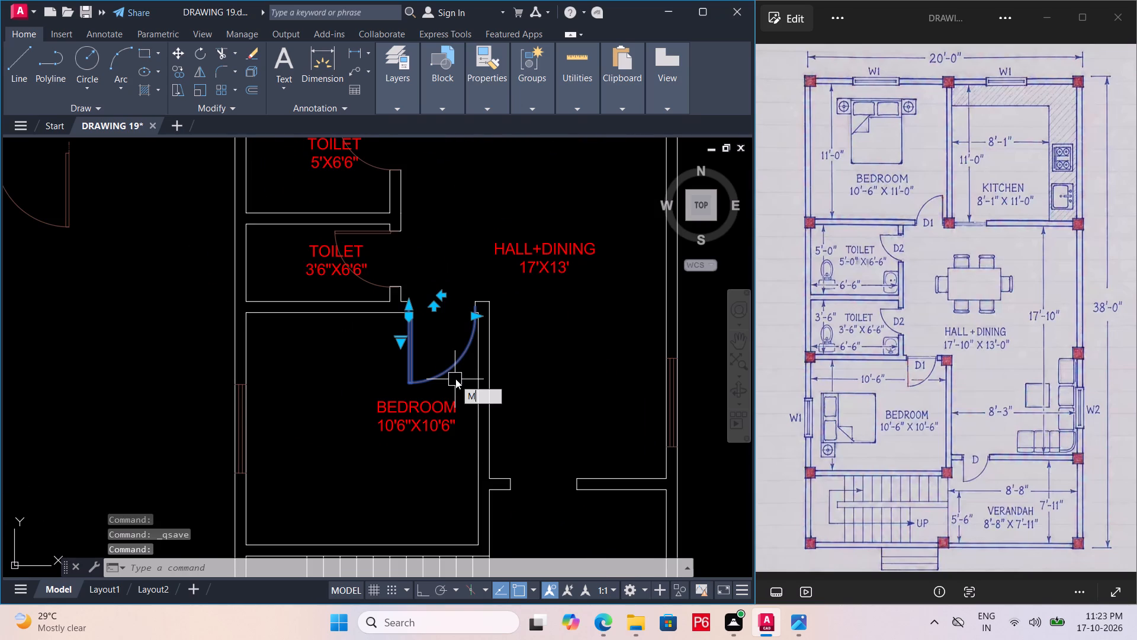
key(BackSpace)
text(CO)
key(space)
scroll(411, 310, up, 3)
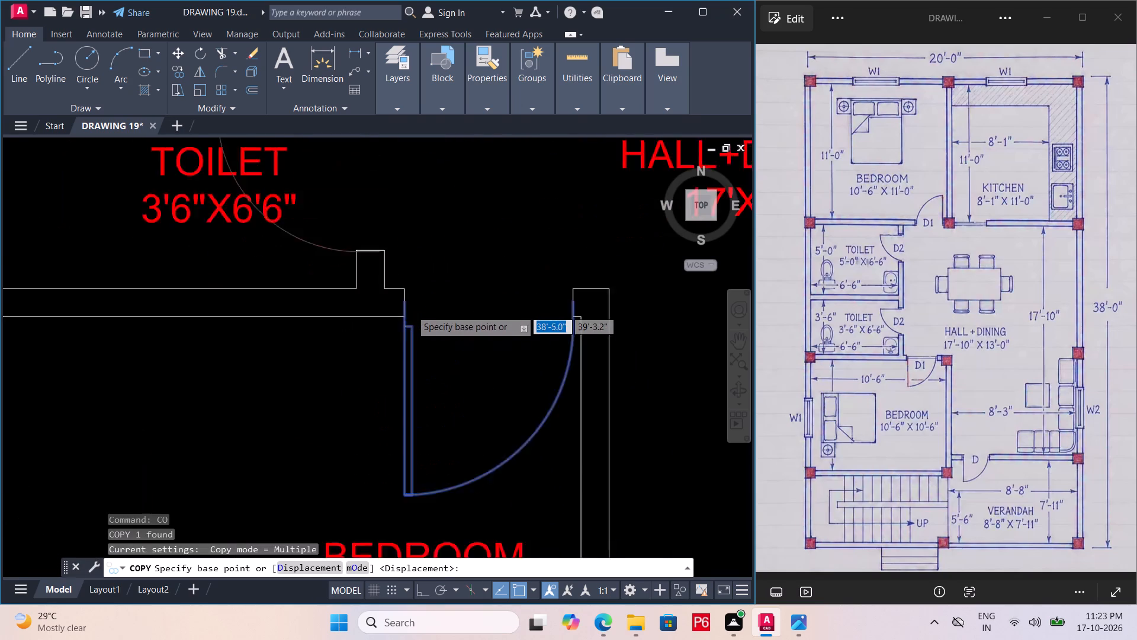
scroll(411, 310, up, 1)
click(396, 280)
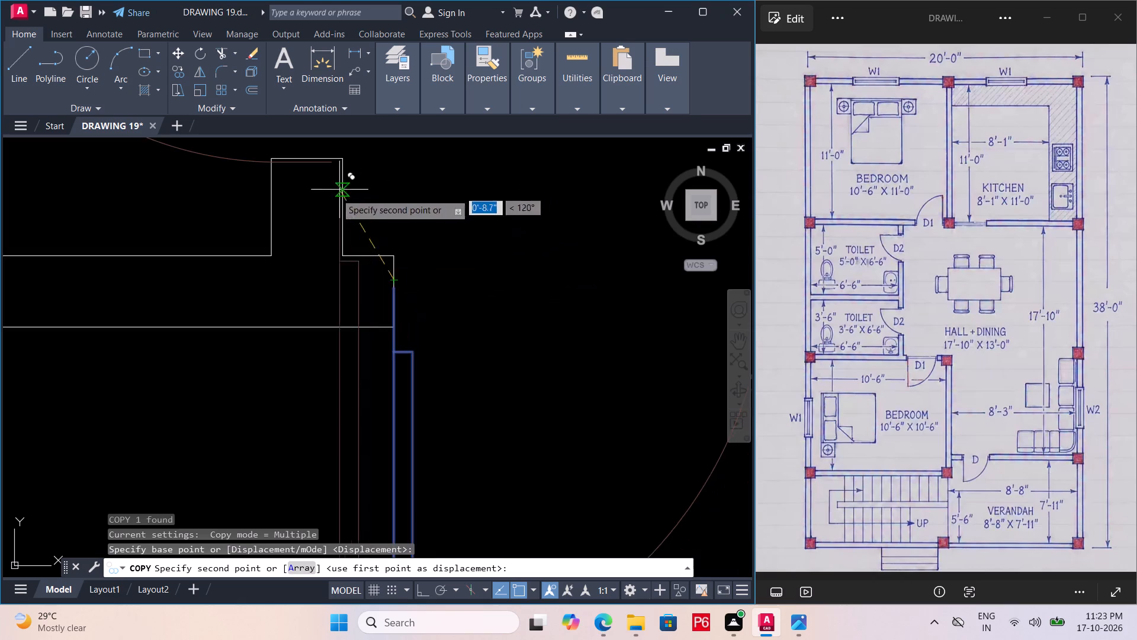
scroll(334, 199, down, 5)
scroll(411, 350, up, 5)
middle_drag(351, 275, 353, 295)
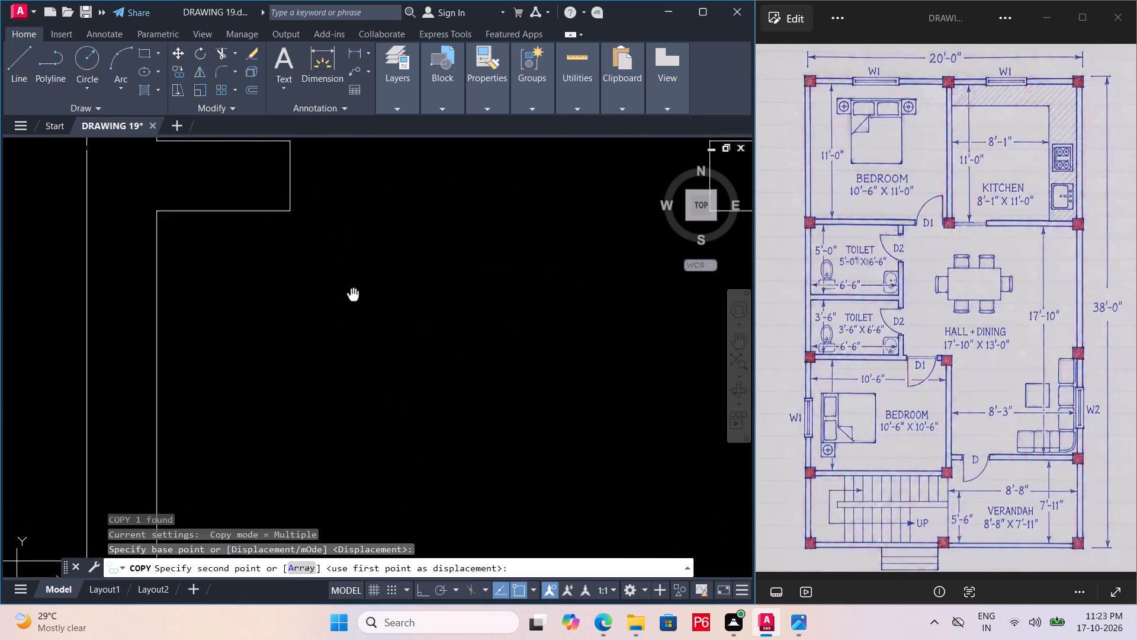
middle_drag(353, 295, 403, 398)
click(342, 248)
scroll(343, 261, down, 1)
key(space)
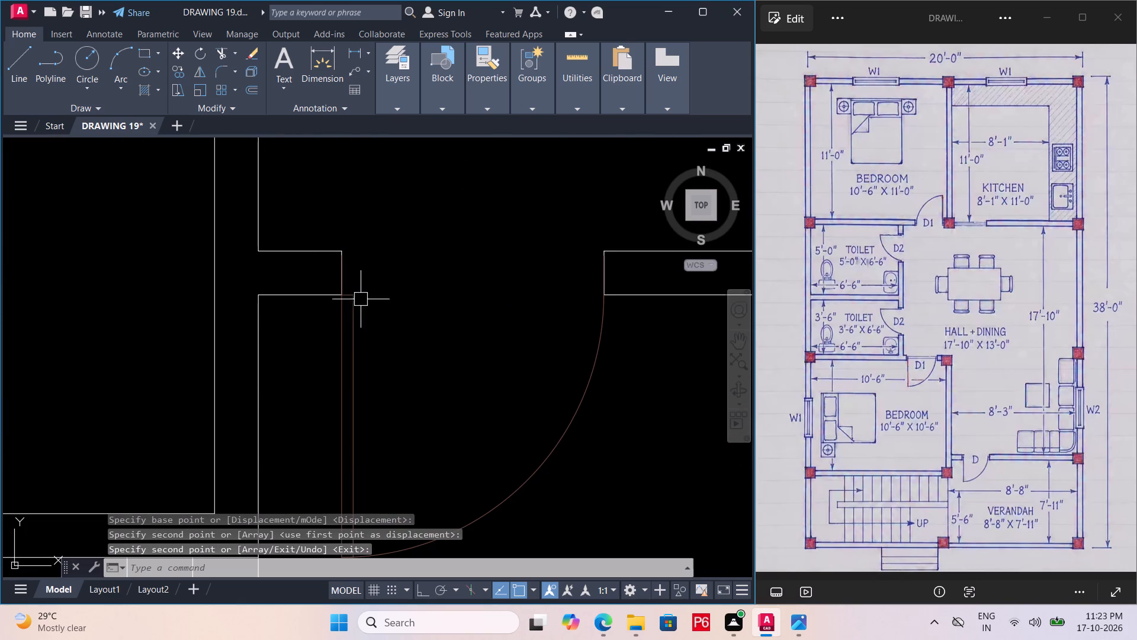
Save the drawing with the verandah door placed.
scroll(400, 277, down, 2)
key(ctrl+s)
key(ctrl+s)
ctrl+scroll(494, 284, down, 2)
key(ctrl+s)
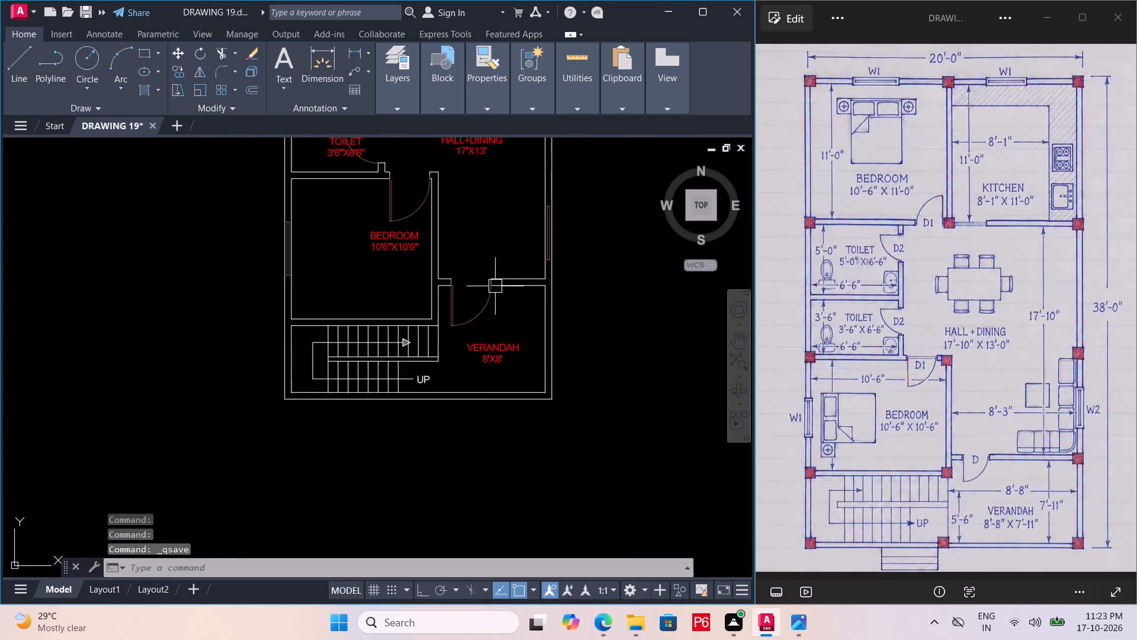
Erase the two leftover spare door objects lying outside the plan on its west side.
ctrl+scroll(497, 289, down, 1)
middle_drag(487, 289, 537, 321)
click(348, 212)
key(Delete)
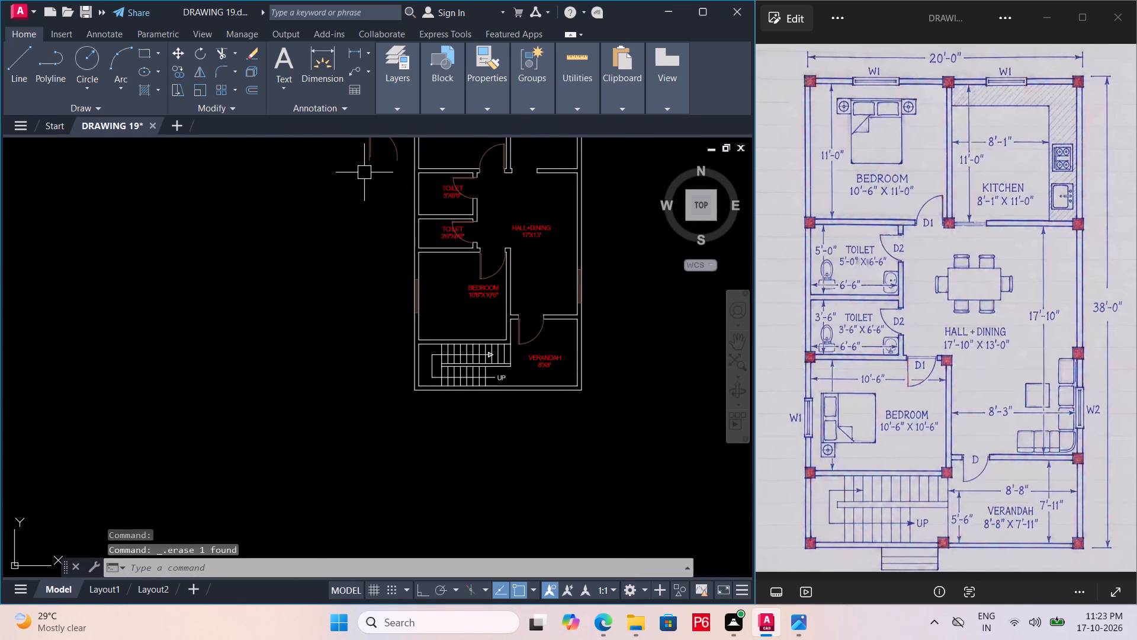
click(368, 158)
key(Delete)
scroll(412, 304, down, 1)
middle_drag(412, 305, 350, 321)
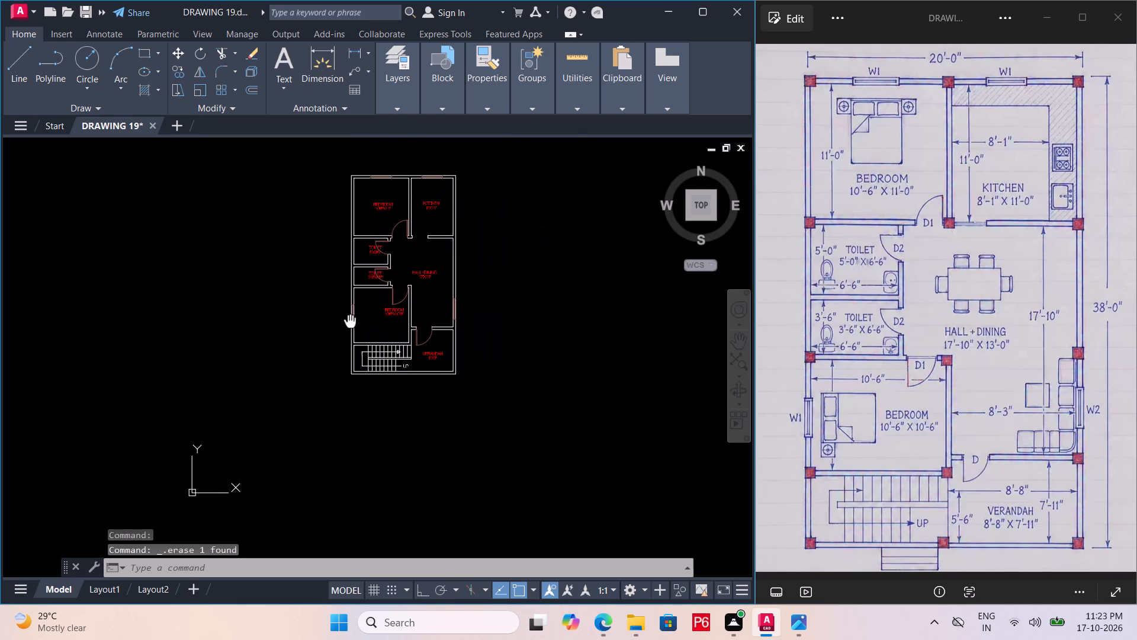
Save the drawing with the spare doors erased.
key(ctrl+s)
key(ctrl+s)
key(ctrl+s)
key(ctrl+s)
key(ctrl+s)
key(ctrl+s)
key(ctrl+s)
key(ctrl+s)
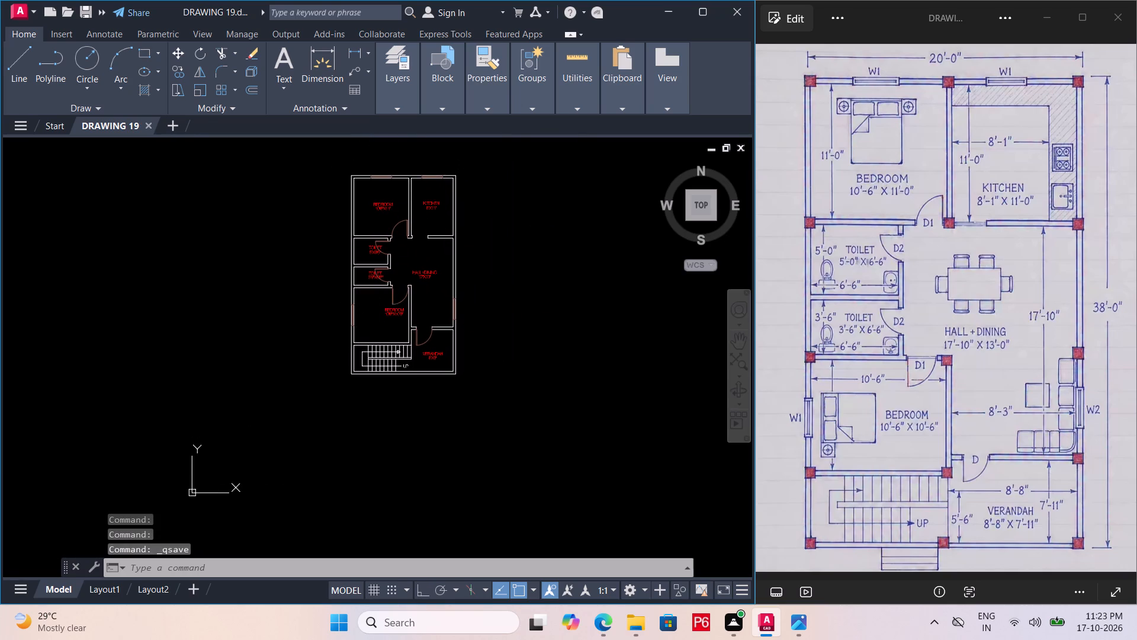
key(ctrl+s)
Move the TOILET 5'X6'6" label west within its room, clear of the door swing.
middle_drag(424, 242, 465, 306)
scroll(424, 242, up, 1)
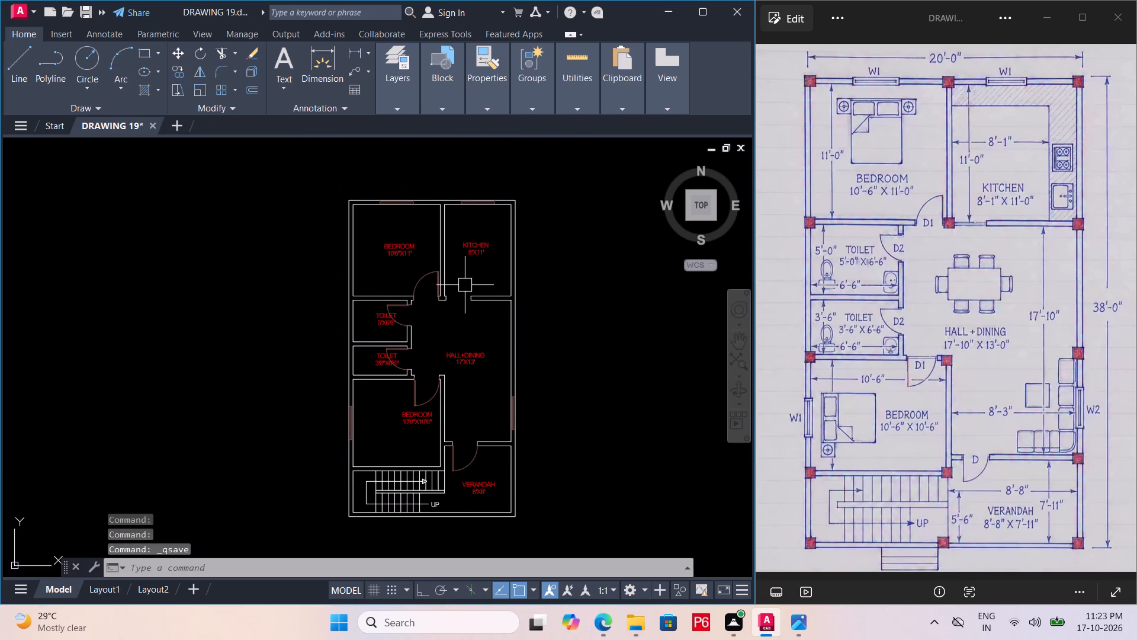
scroll(465, 284, up, 1)
middle_drag(465, 284, 410, 217)
middle_drag(316, 285, 400, 281)
scroll(316, 285, down, 1)
scroll(400, 281, up, 2)
click(354, 277)
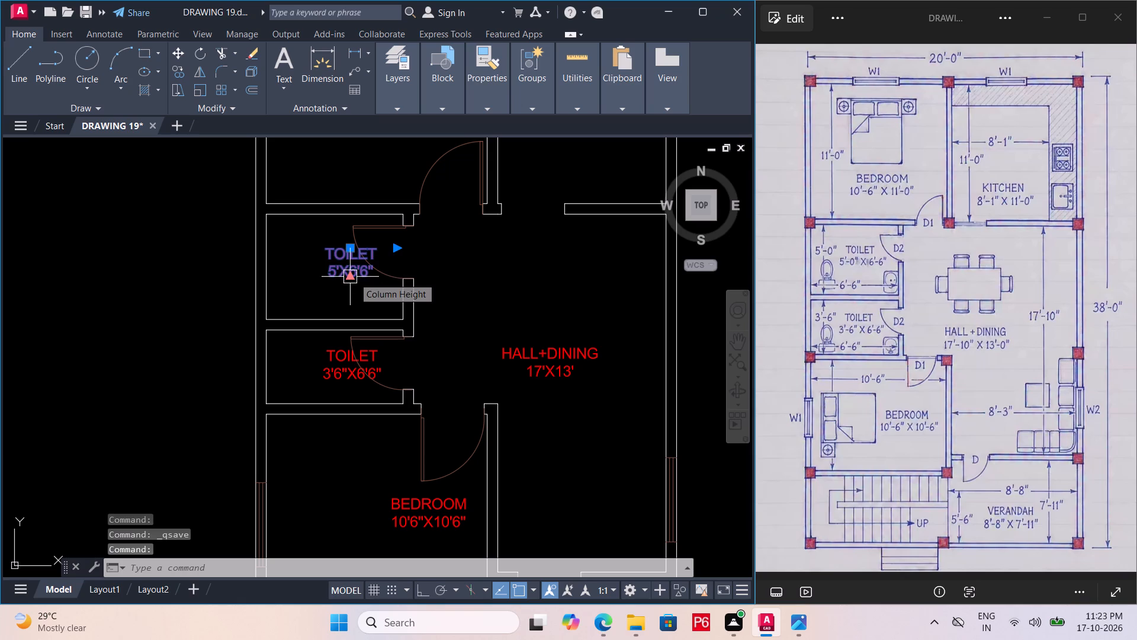
text(M)
key(space)
click(354, 277)
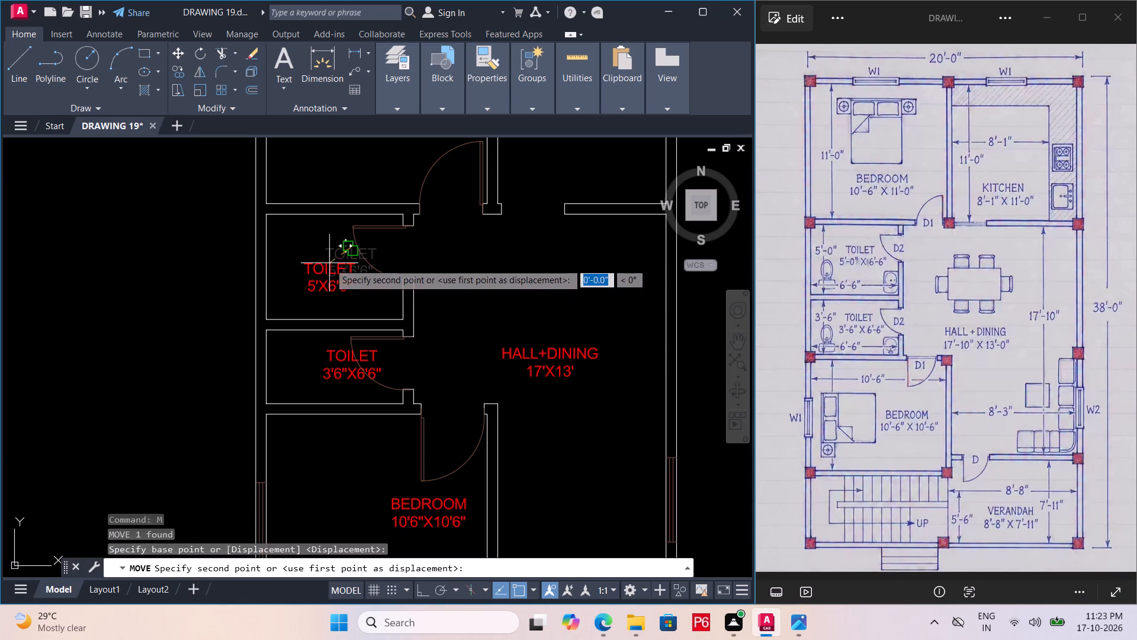
click(329, 263)
click(343, 267)
text(M)
key(space)
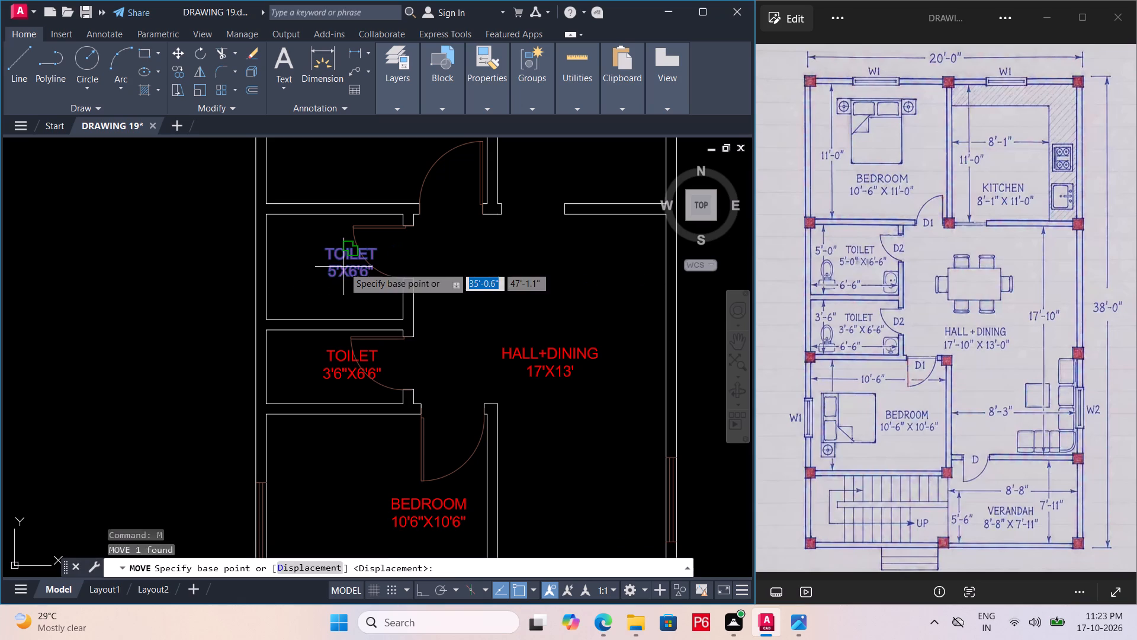
click(343, 267)
click(327, 257)
scroll(335, 258, up, 2)
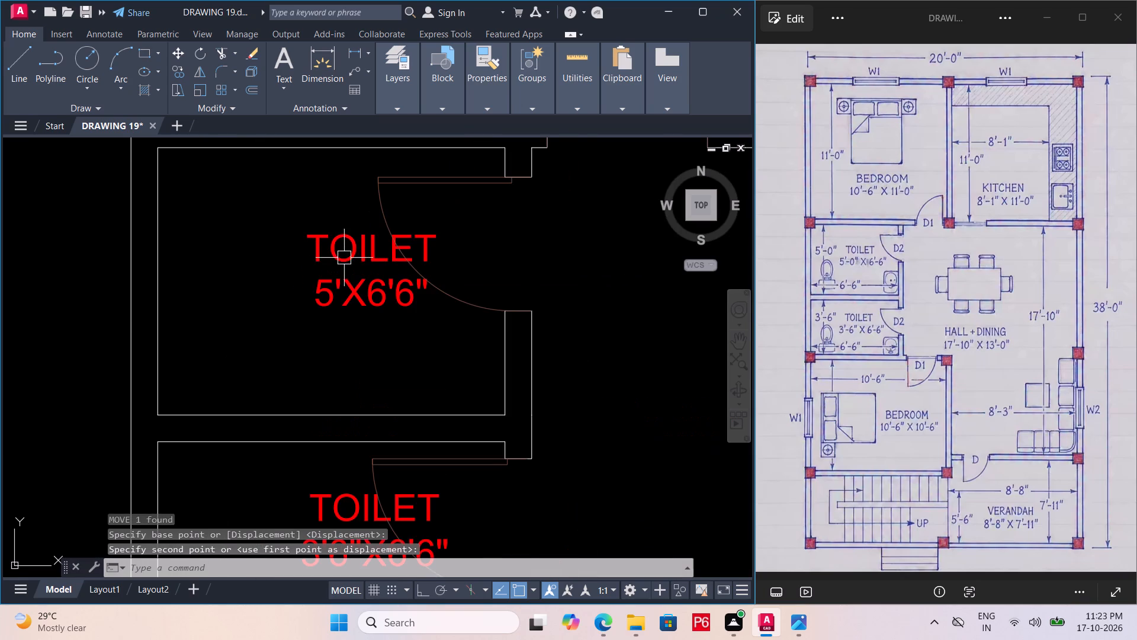
click(344, 258)
text(M)
key(space)
click(344, 258)
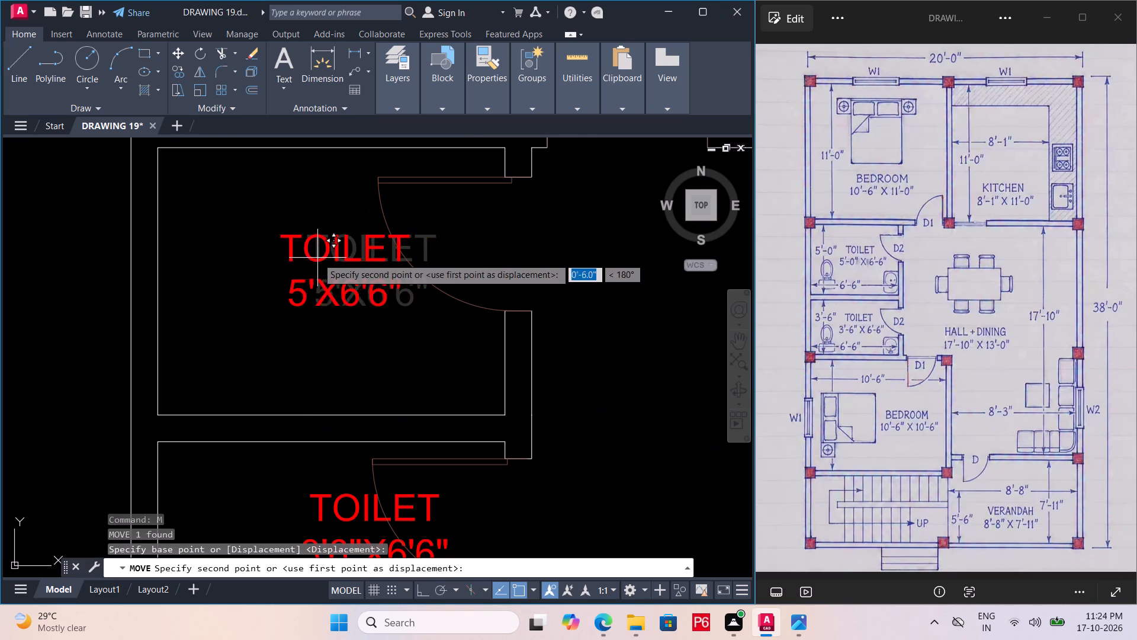
click(294, 260)
Move the TOILET 3'6"X6'6" label west within its room, clear of the door swing arc.
scroll(345, 246, down, 3)
scroll(332, 305, up, 2)
click(377, 316)
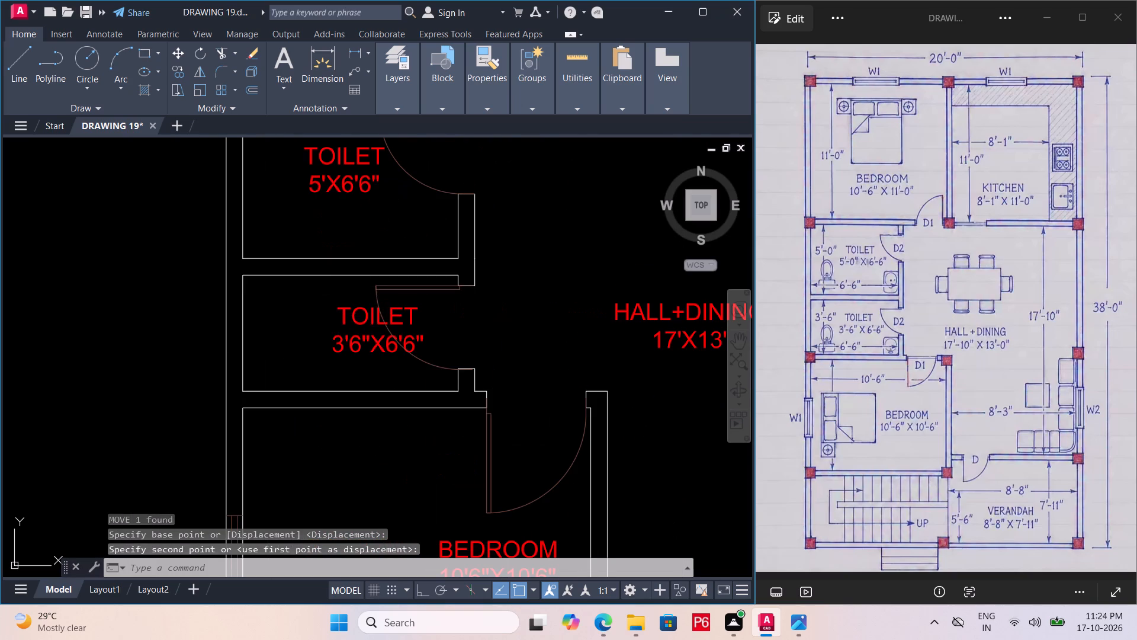
key(Escape)
click(358, 329)
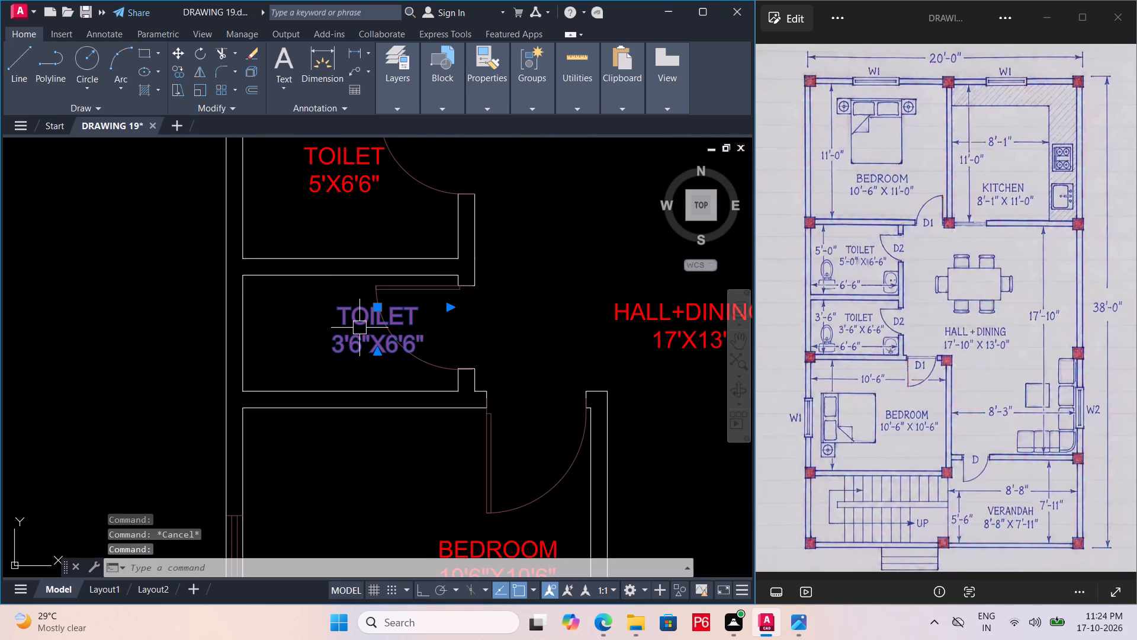
text(M)
key(space)
click(359, 328)
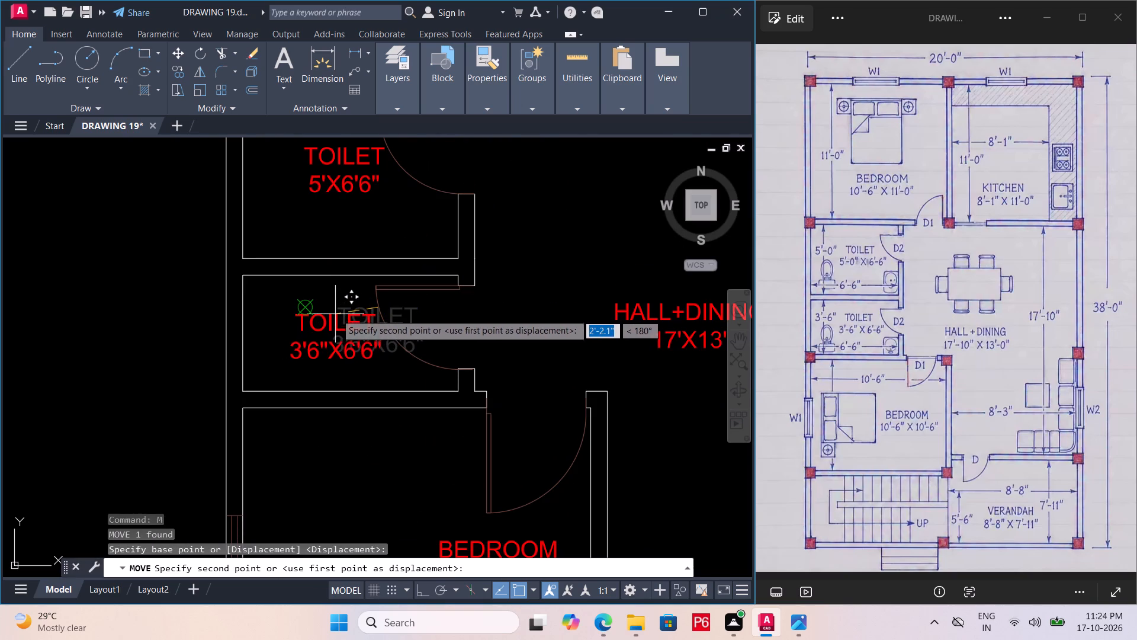
click(341, 311)
click(323, 319)
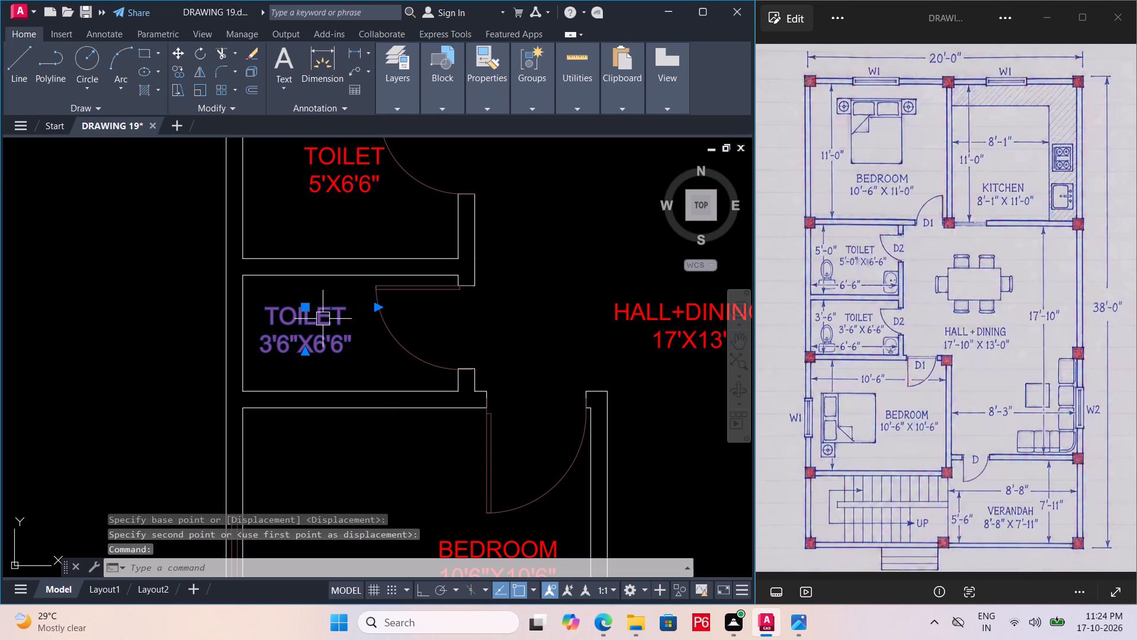
key(m)
click(323, 319)
text(M)
key(space)
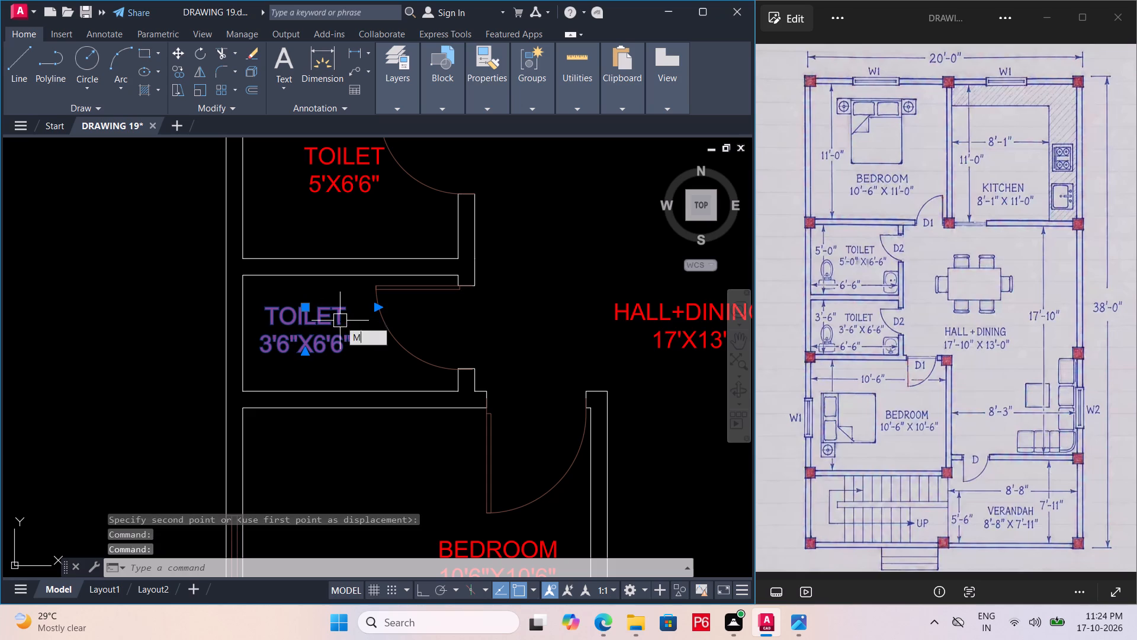
click(340, 321)
scroll(333, 313, up, 1)
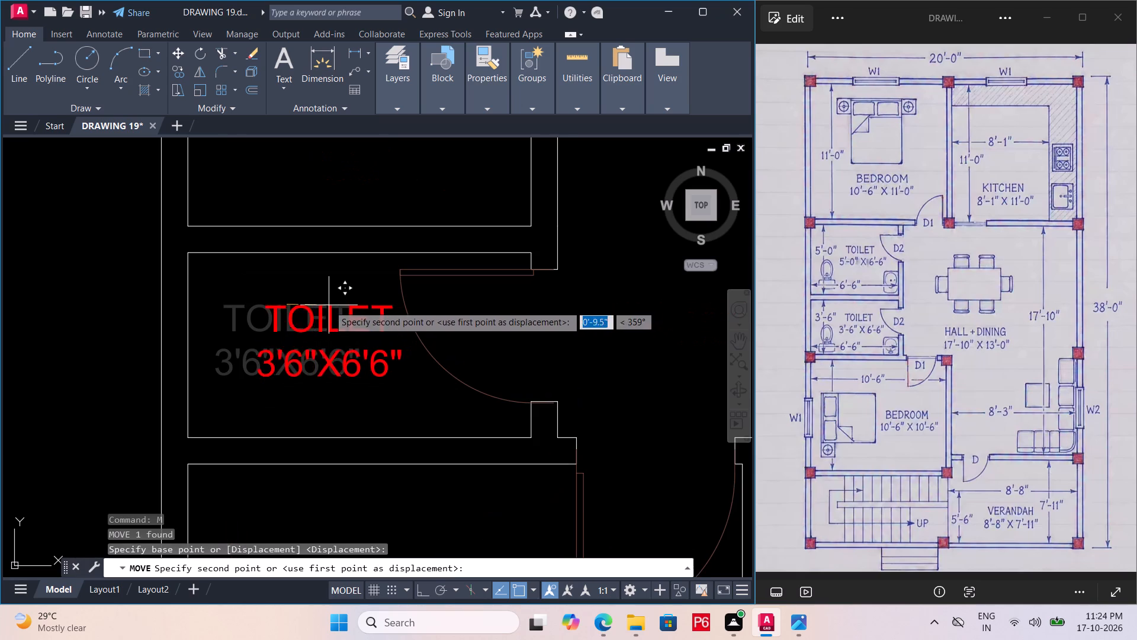
click(330, 303)
click(325, 306)
key(m)
key(space)
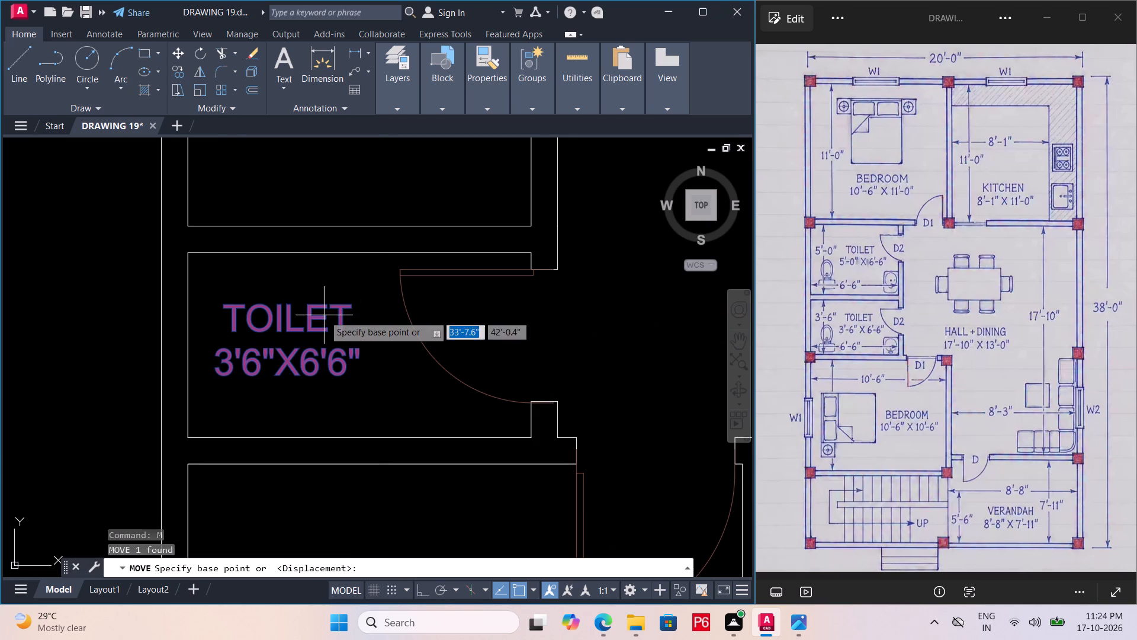
click(324, 315)
click(355, 311)
click(375, 315)
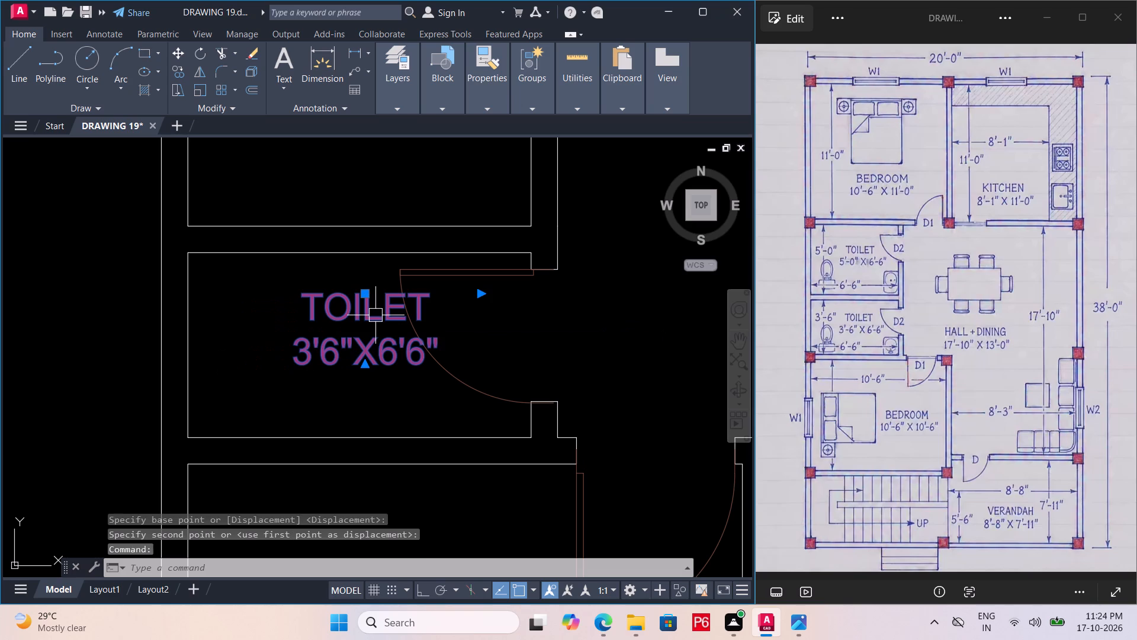
key(m)
key(space)
click(373, 315)
click(336, 316)
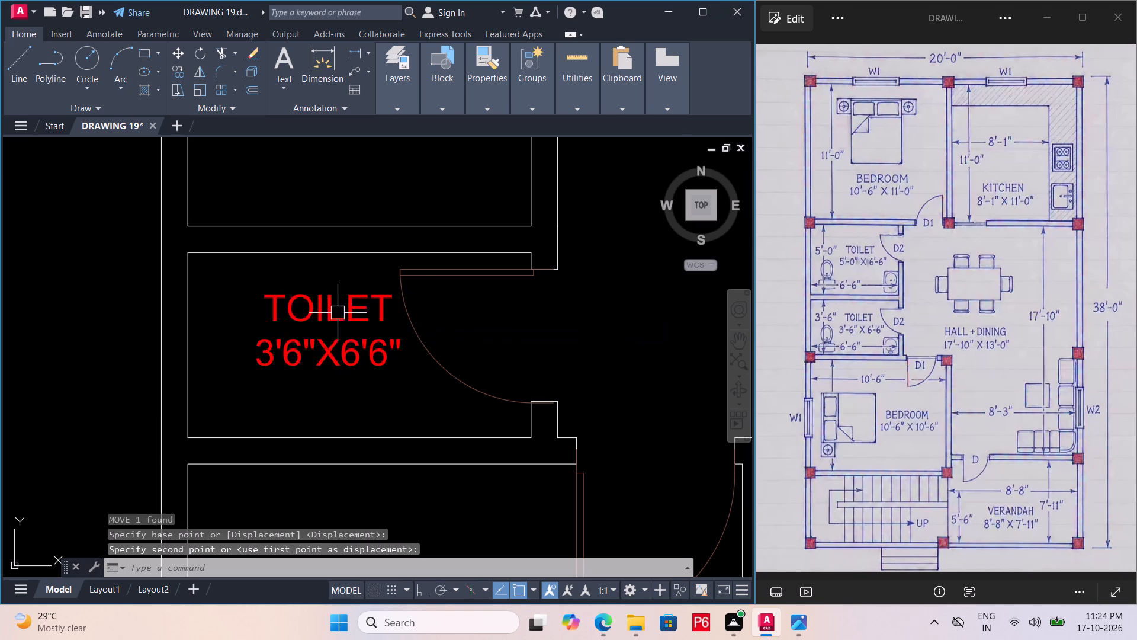
Save the drawing with both toilet labels repositioned.
scroll(338, 312, down, 3)
key(ctrl+s)
key(ctrl+s)
ctrl+scroll(333, 287, down, 1)
key(ctrl+s)
Move the BEDROOM 10'6"X10'6" label west toward the middle of the south bedroom.
scroll(372, 360, up, 2)
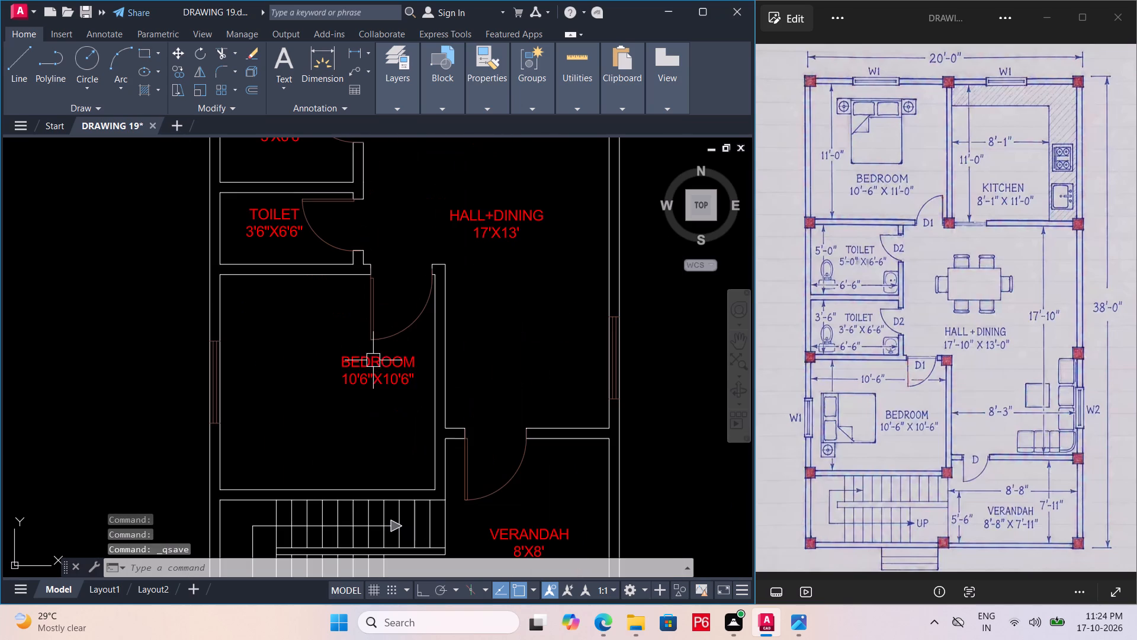
click(376, 360)
text(M)
key(space)
click(376, 360)
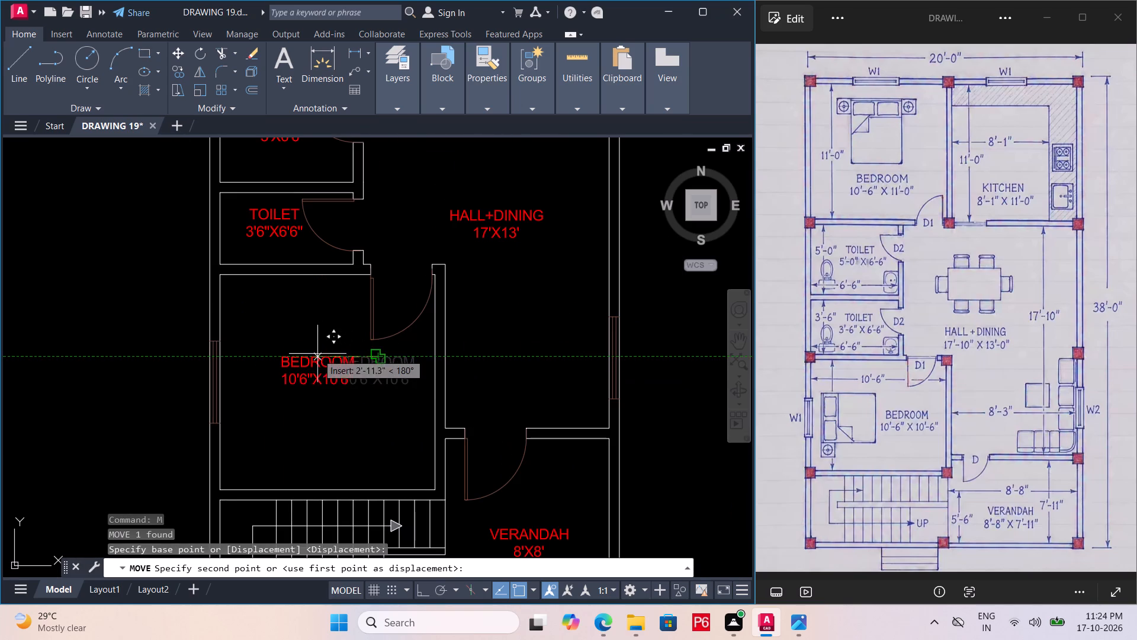
click(330, 356)
Save the drawing with the south bedroom label repositioned.
scroll(323, 336, down, 3)
middle_drag(321, 341, 359, 389)
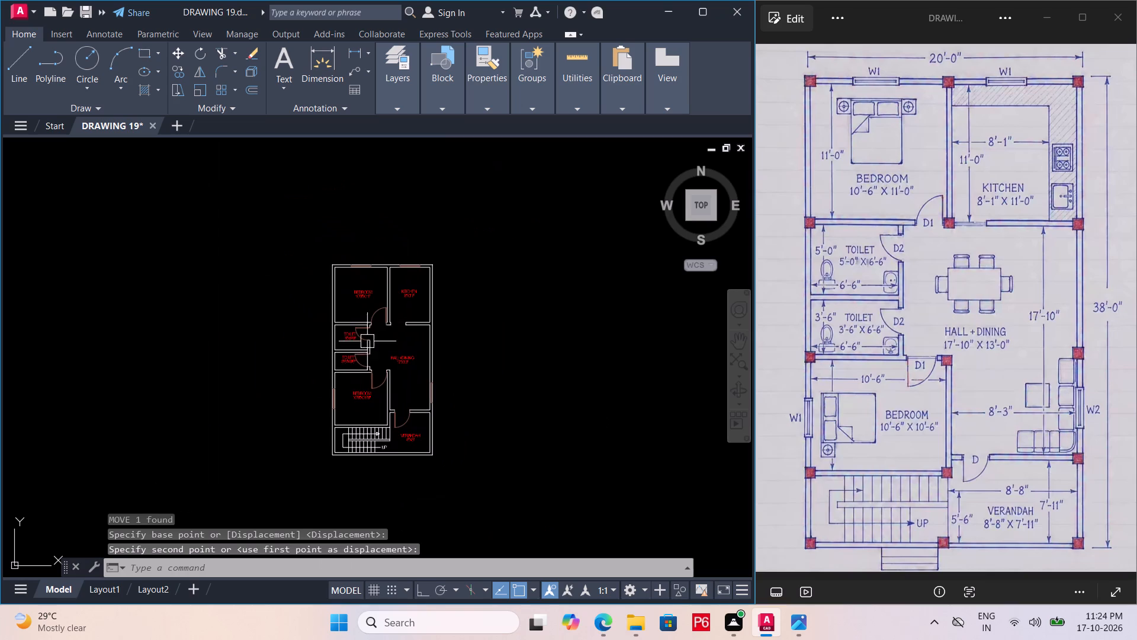
scroll(389, 304, up, 1)
key(ctrl+s)
key(ctrl+s)
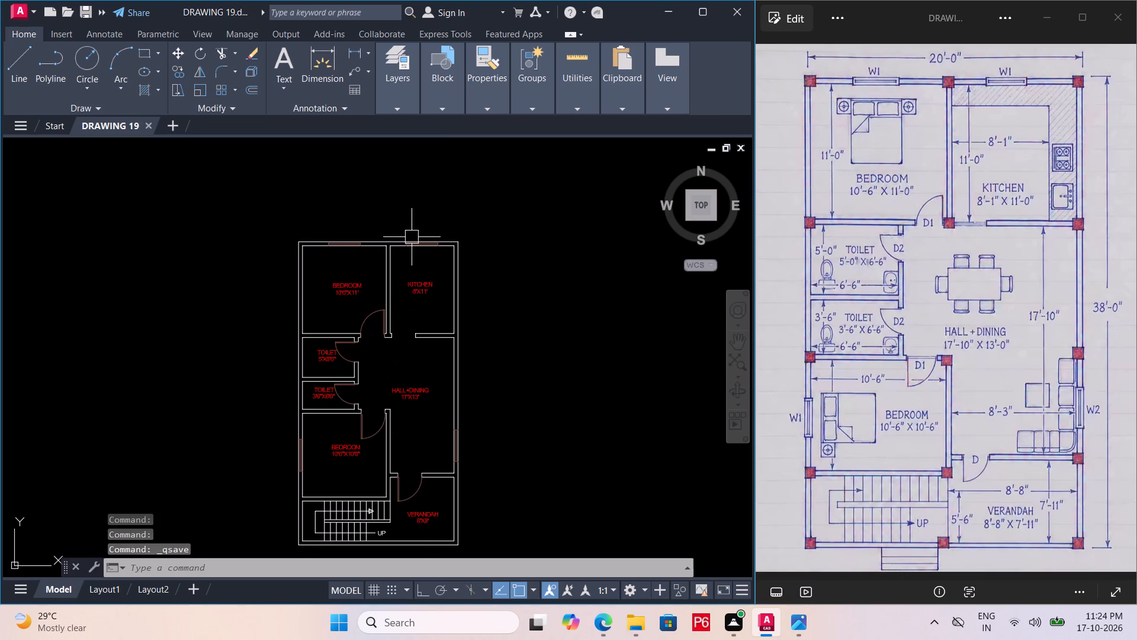
key(ctrl+s)
key(ctrl+s)
key(ctrl+s)
key(ctrl+s)
Copy the entire floor plan by its southwest corner straight east with Ortho on, leaving a clear gap beside the original.
middle_drag(422, 309, 397, 271)
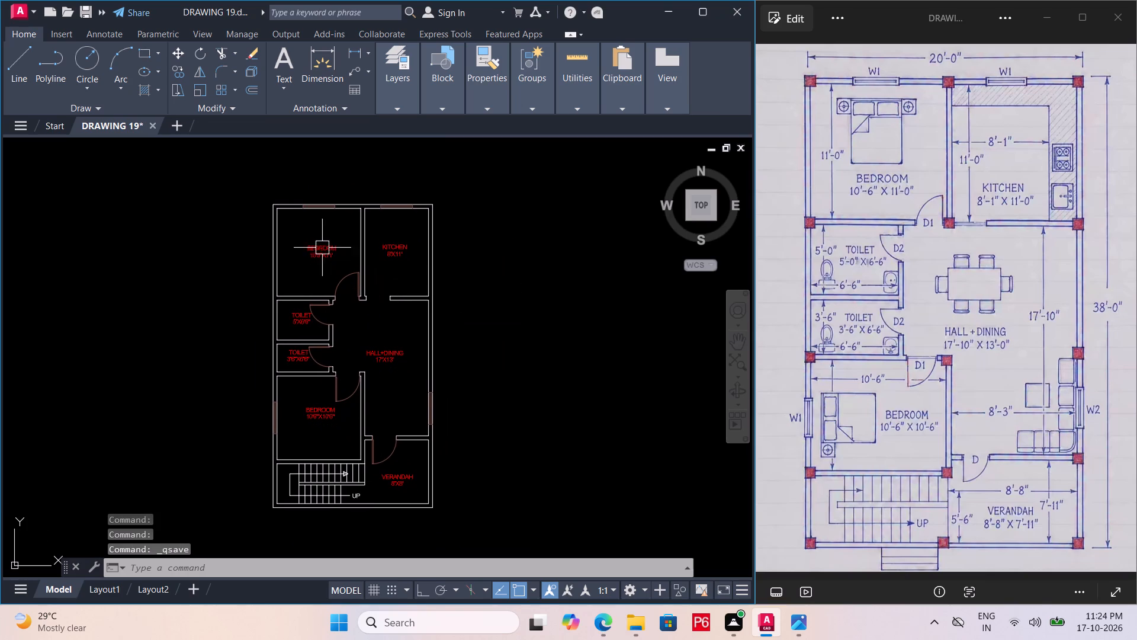
click(250, 191)
click(470, 508)
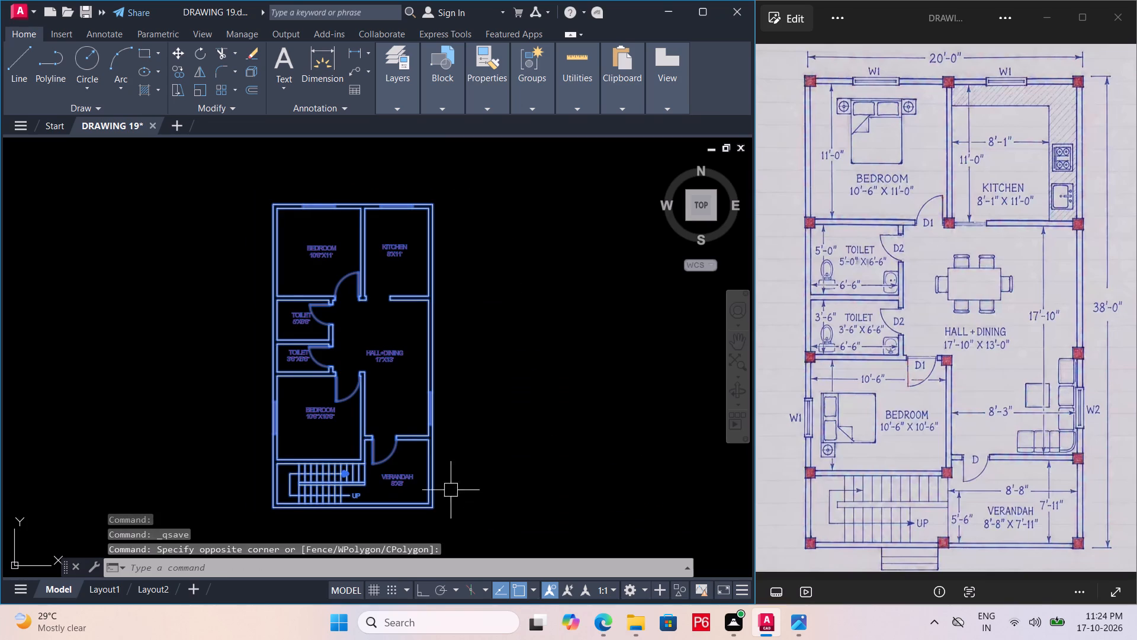
middle_drag(387, 436, 359, 380)
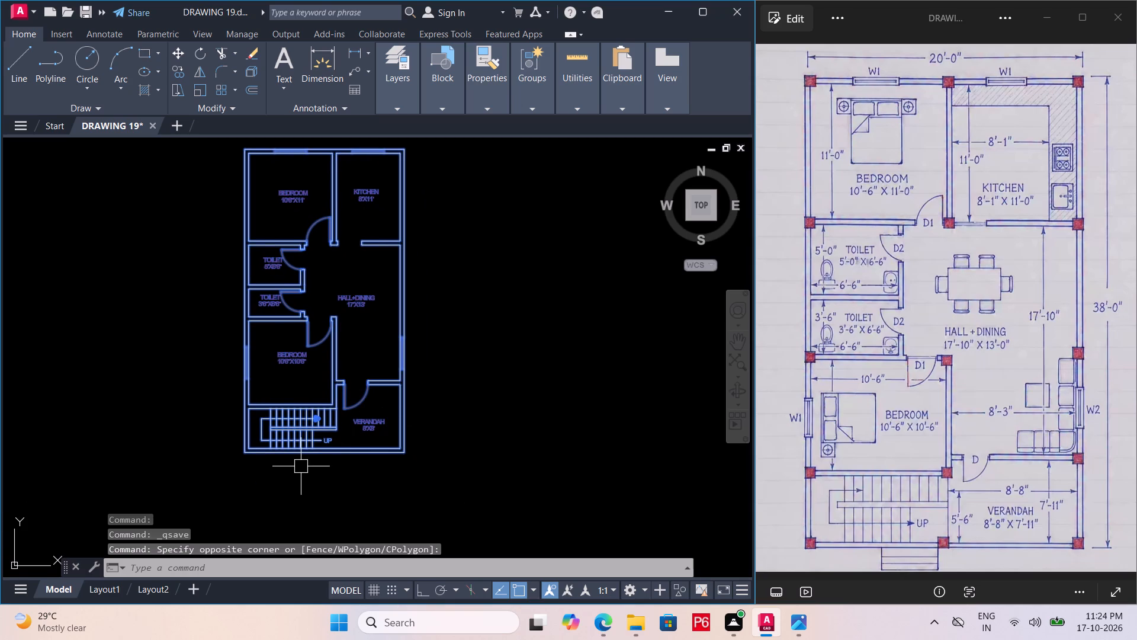
text(CO)
key(space)
click(243, 453)
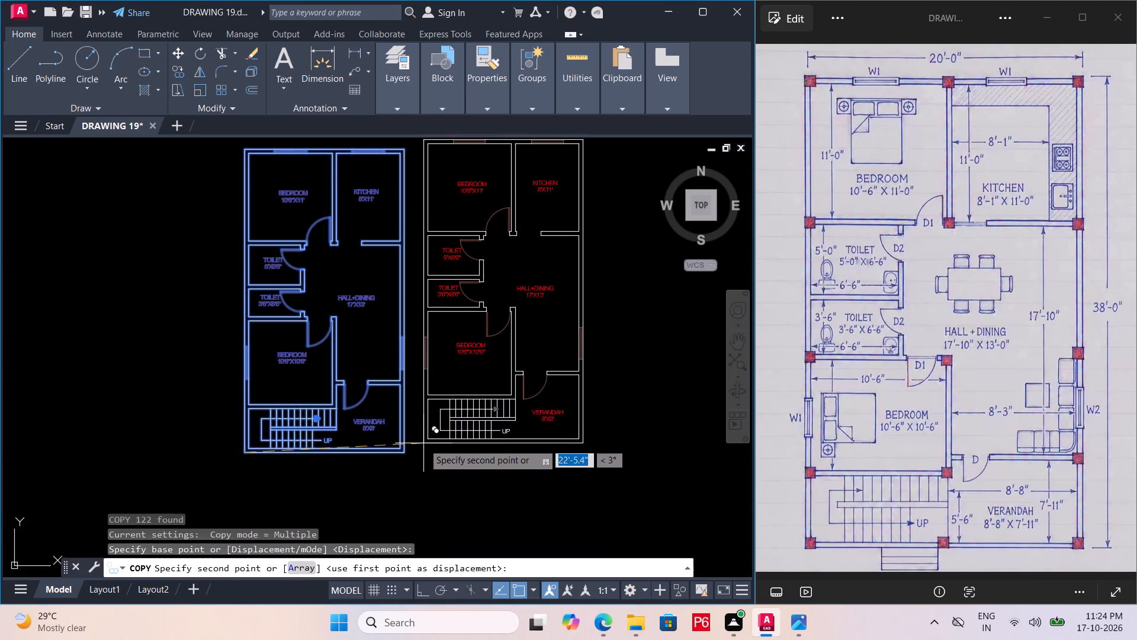
middle_drag(406, 437, 210, 407)
key(F8)
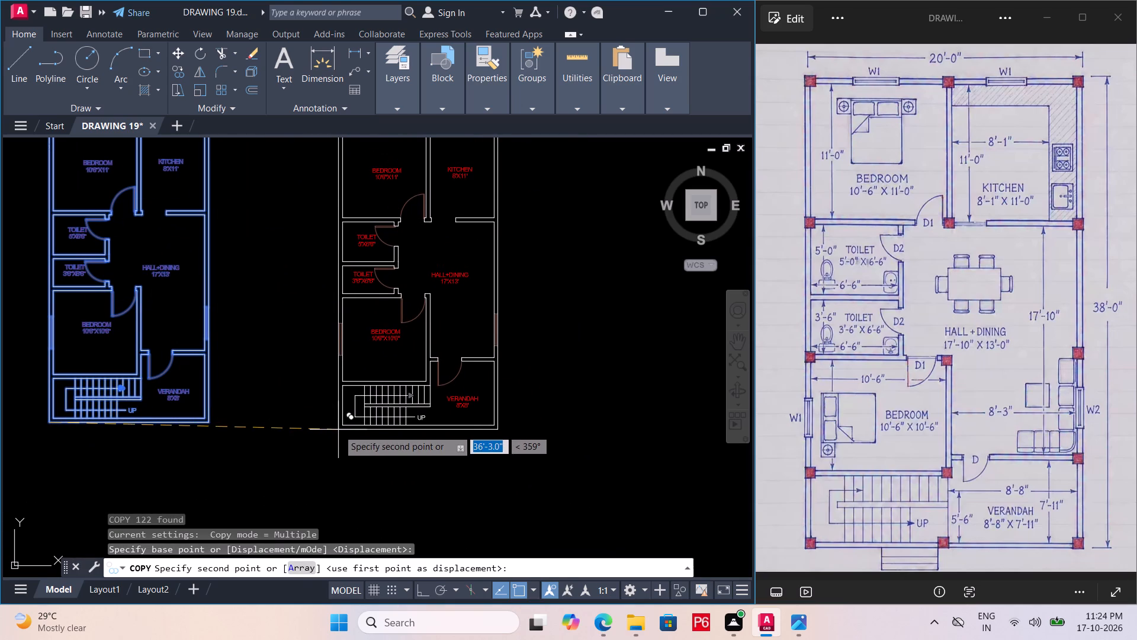
click(363, 433)
middle_drag(393, 436, 437, 472)
key(space)
key(Escape)
Erase all seven room labels from the copied plan: both bedrooms, kitchen, both toilets, hall+dining and verandah.
middle_drag(497, 351, 493, 357)
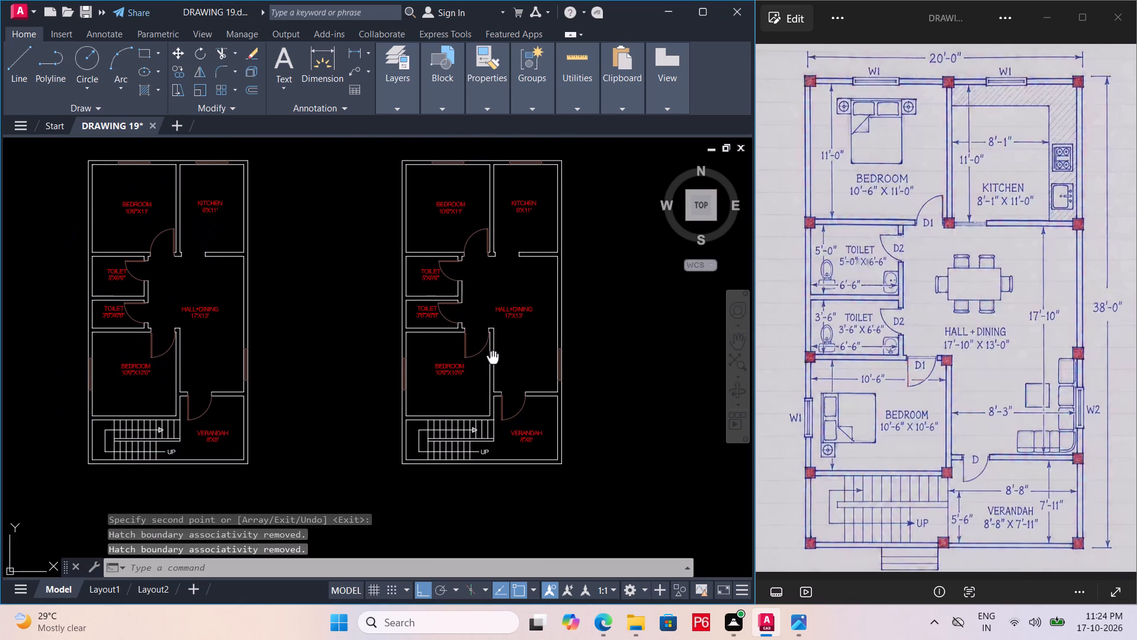
middle_drag(493, 357, 487, 377)
click(448, 223)
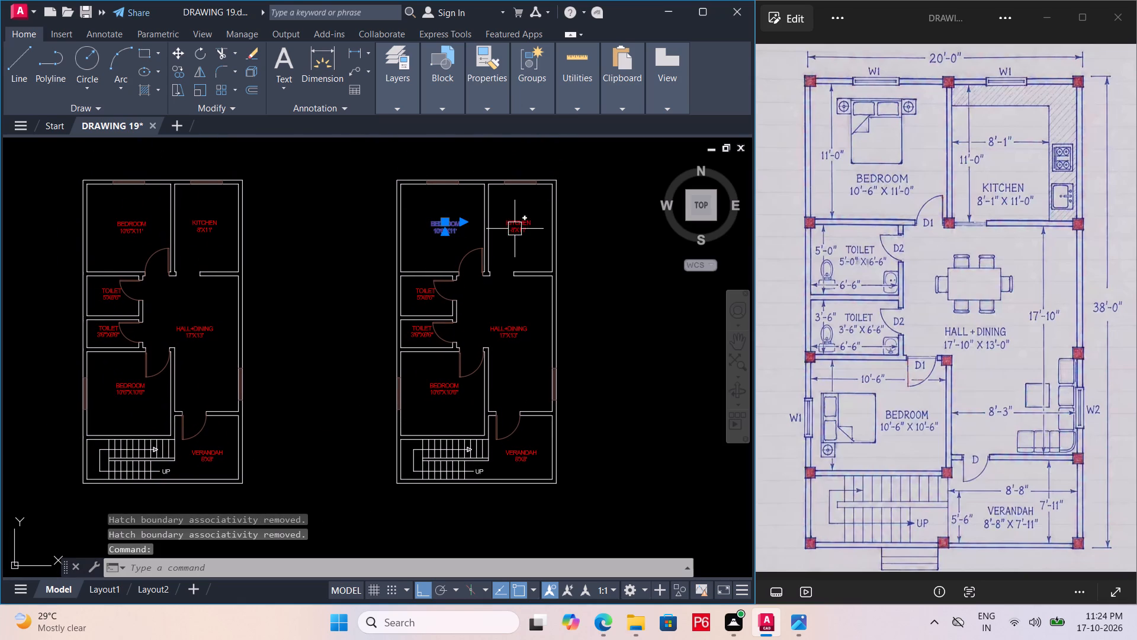
click(515, 229)
click(423, 297)
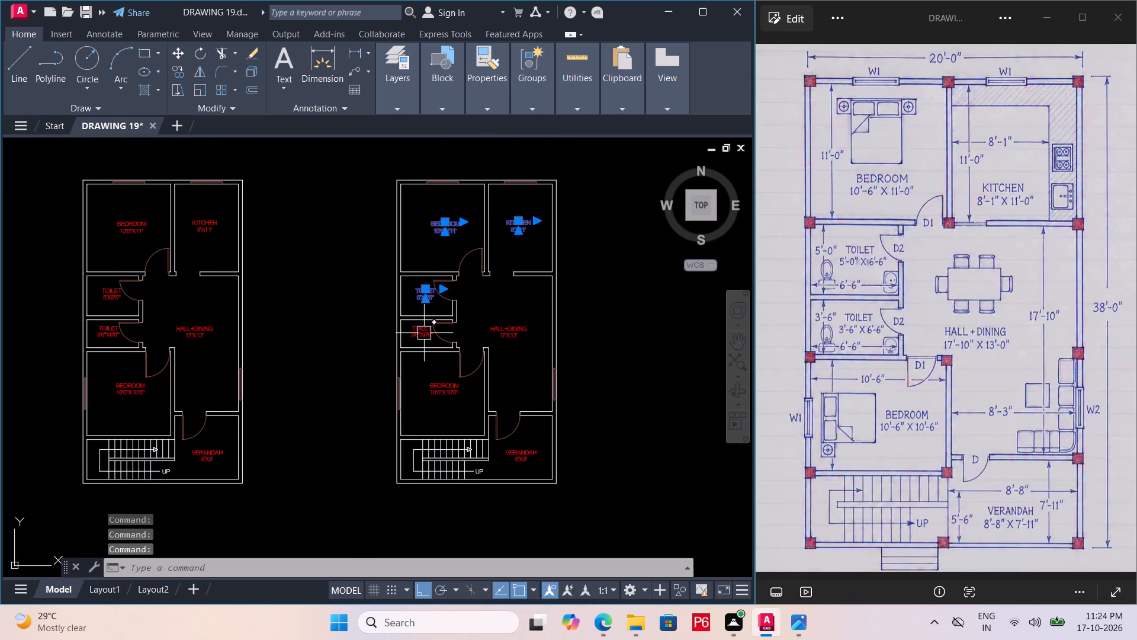
double_click(424, 335)
click(515, 335)
click(442, 389)
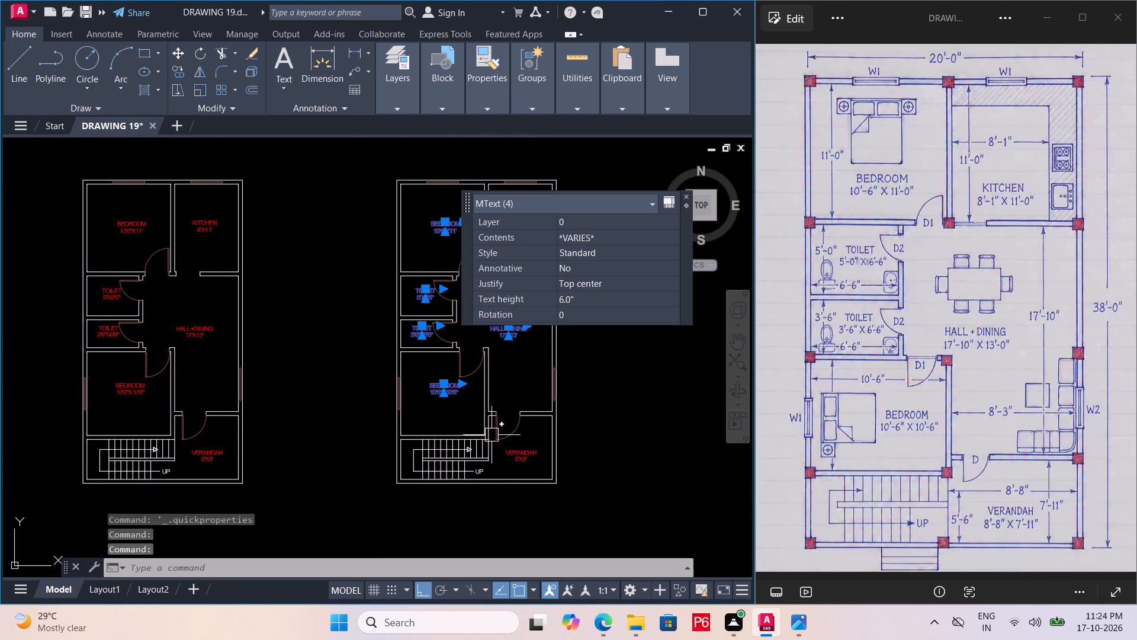
click(519, 457)
key(Delete)
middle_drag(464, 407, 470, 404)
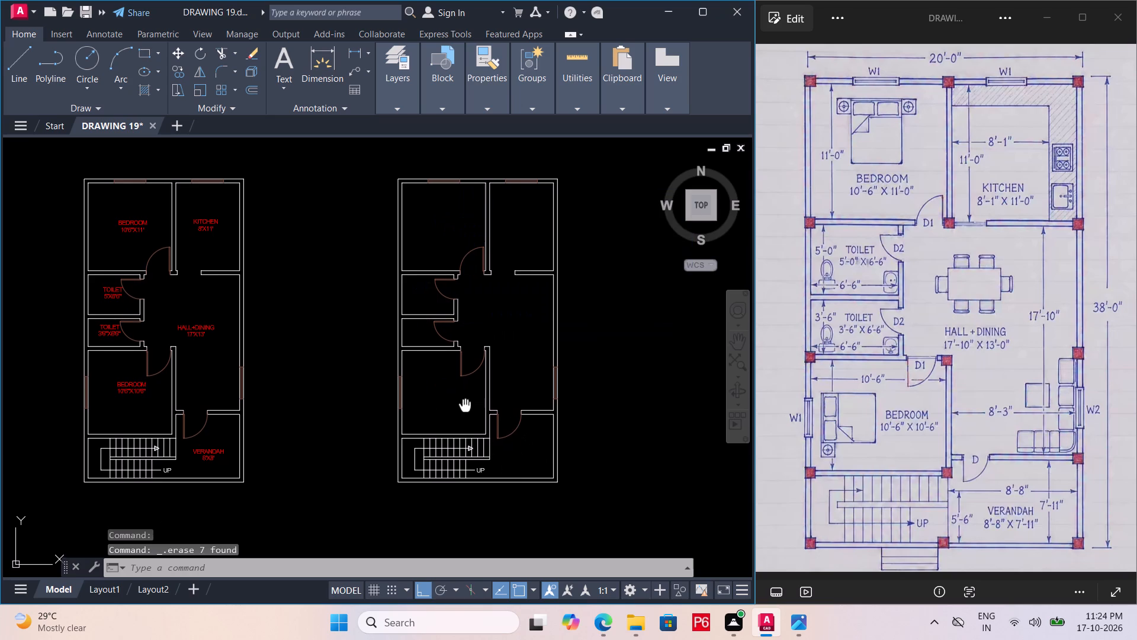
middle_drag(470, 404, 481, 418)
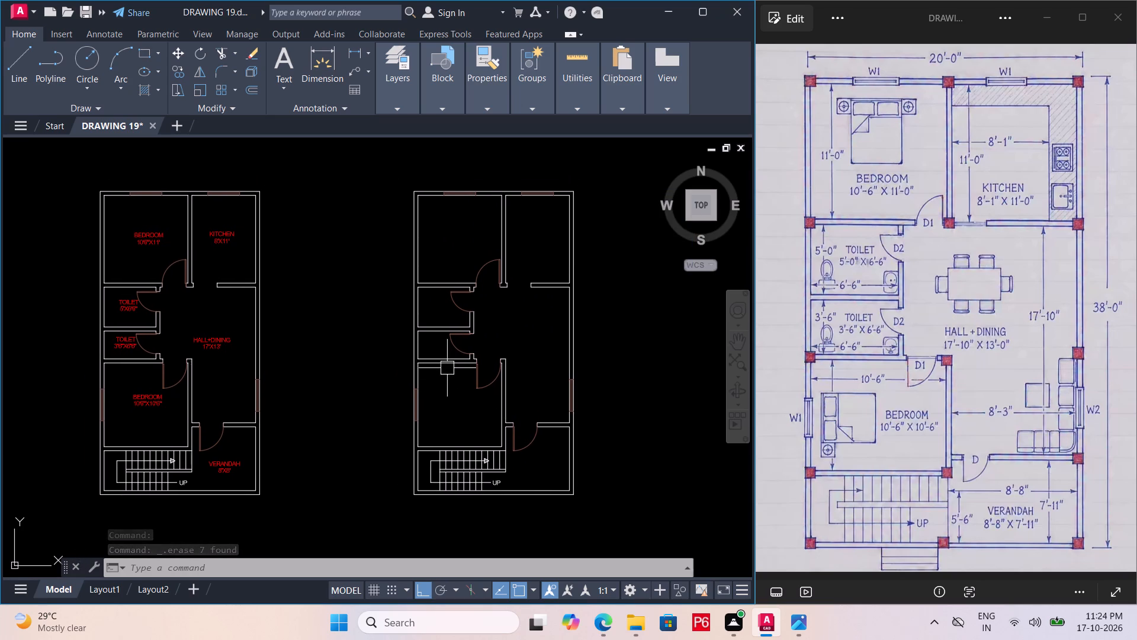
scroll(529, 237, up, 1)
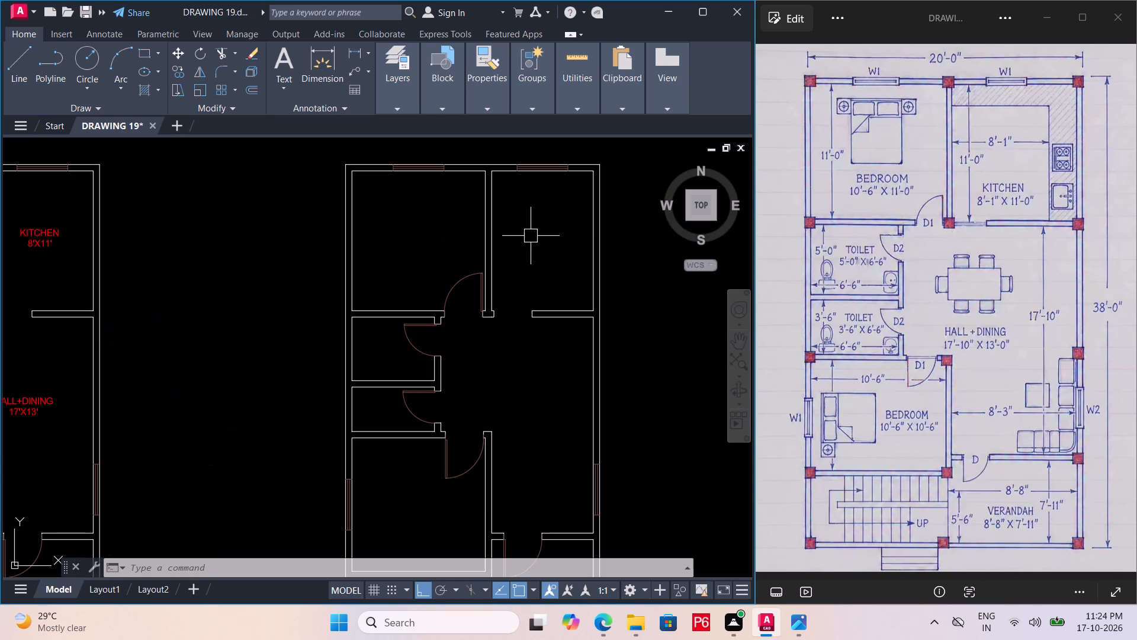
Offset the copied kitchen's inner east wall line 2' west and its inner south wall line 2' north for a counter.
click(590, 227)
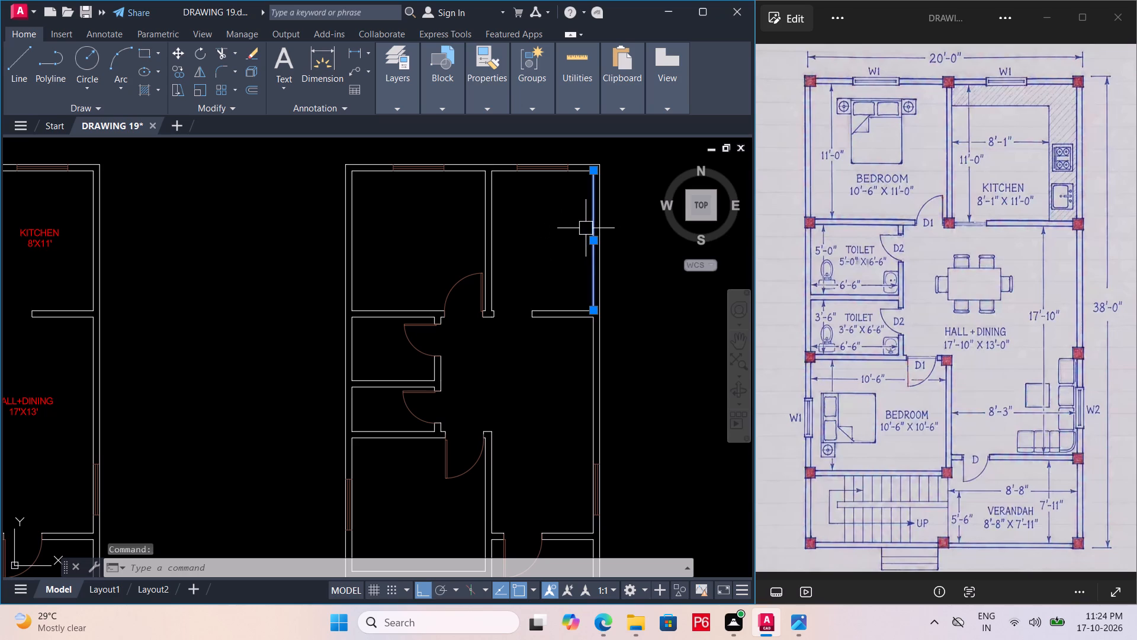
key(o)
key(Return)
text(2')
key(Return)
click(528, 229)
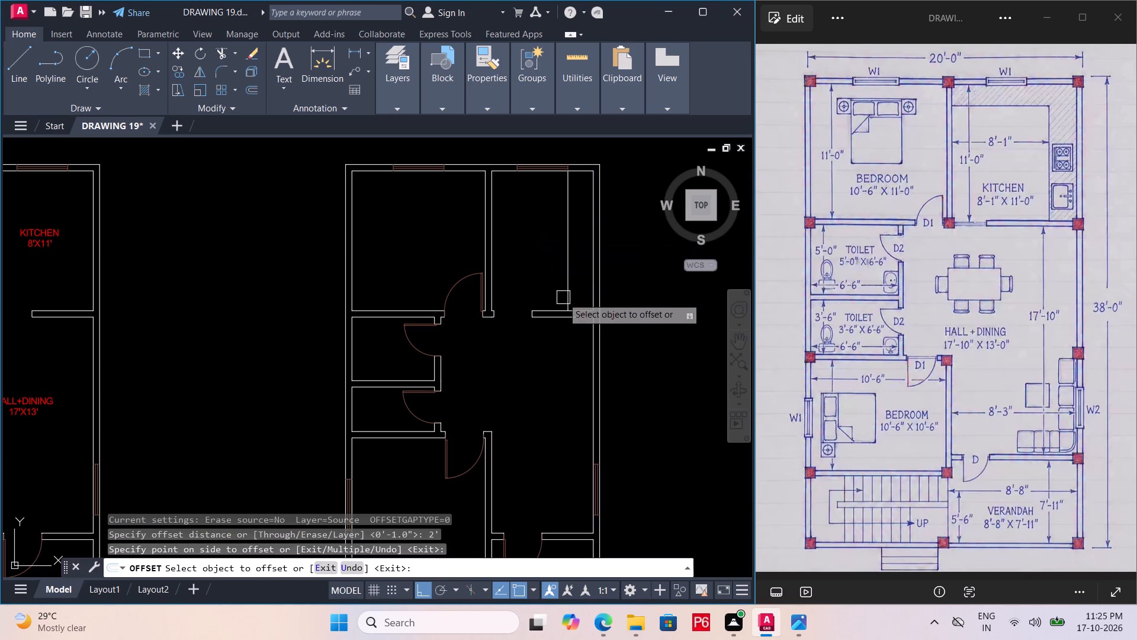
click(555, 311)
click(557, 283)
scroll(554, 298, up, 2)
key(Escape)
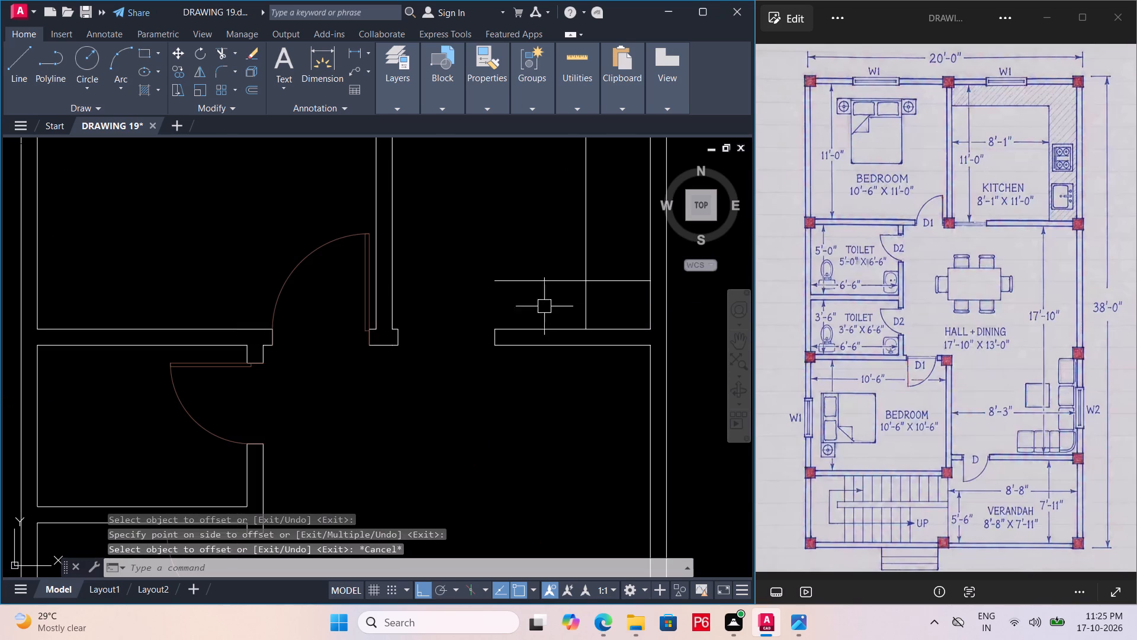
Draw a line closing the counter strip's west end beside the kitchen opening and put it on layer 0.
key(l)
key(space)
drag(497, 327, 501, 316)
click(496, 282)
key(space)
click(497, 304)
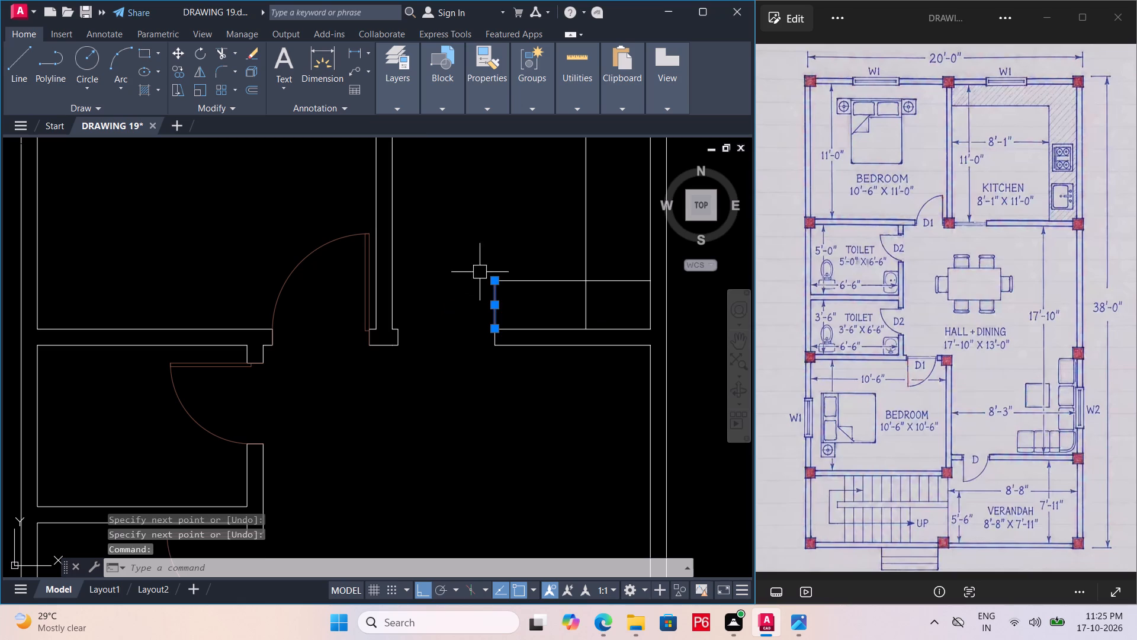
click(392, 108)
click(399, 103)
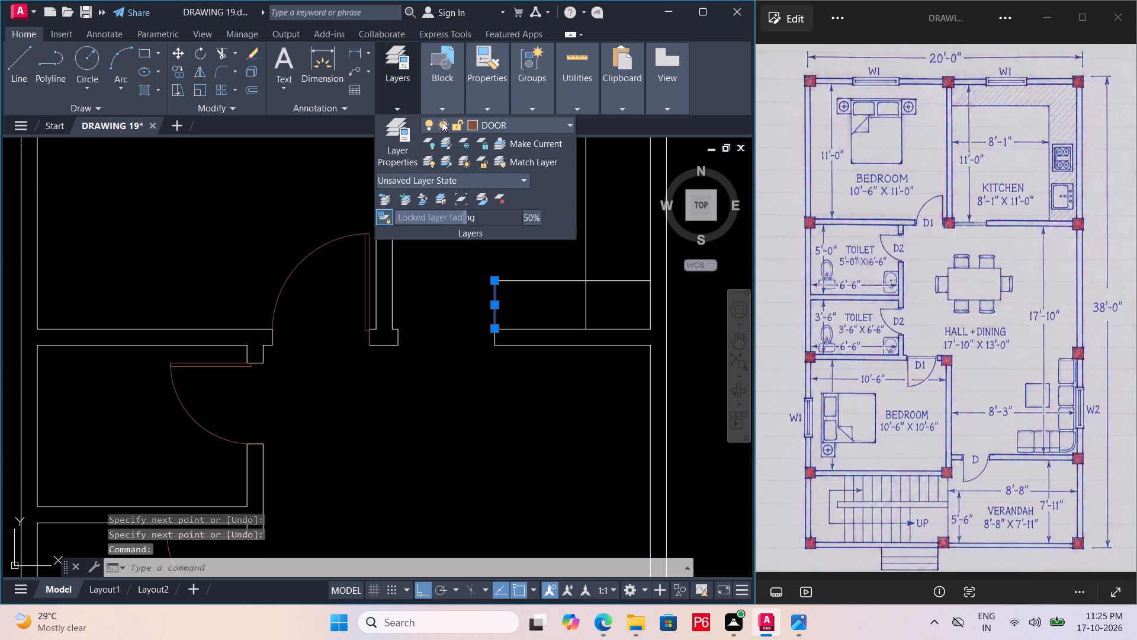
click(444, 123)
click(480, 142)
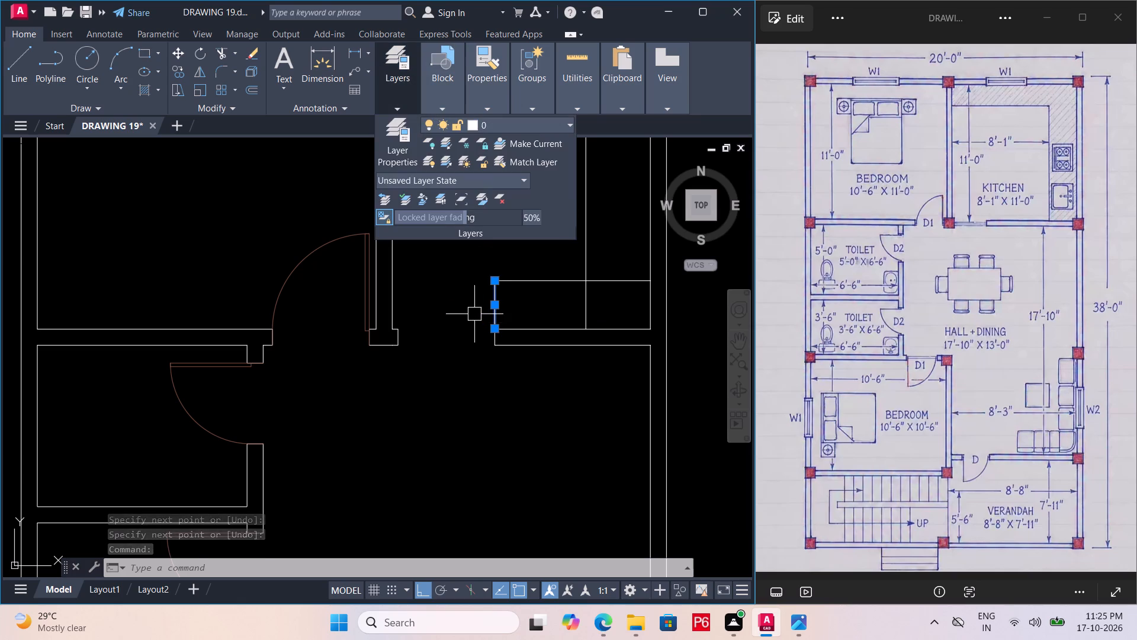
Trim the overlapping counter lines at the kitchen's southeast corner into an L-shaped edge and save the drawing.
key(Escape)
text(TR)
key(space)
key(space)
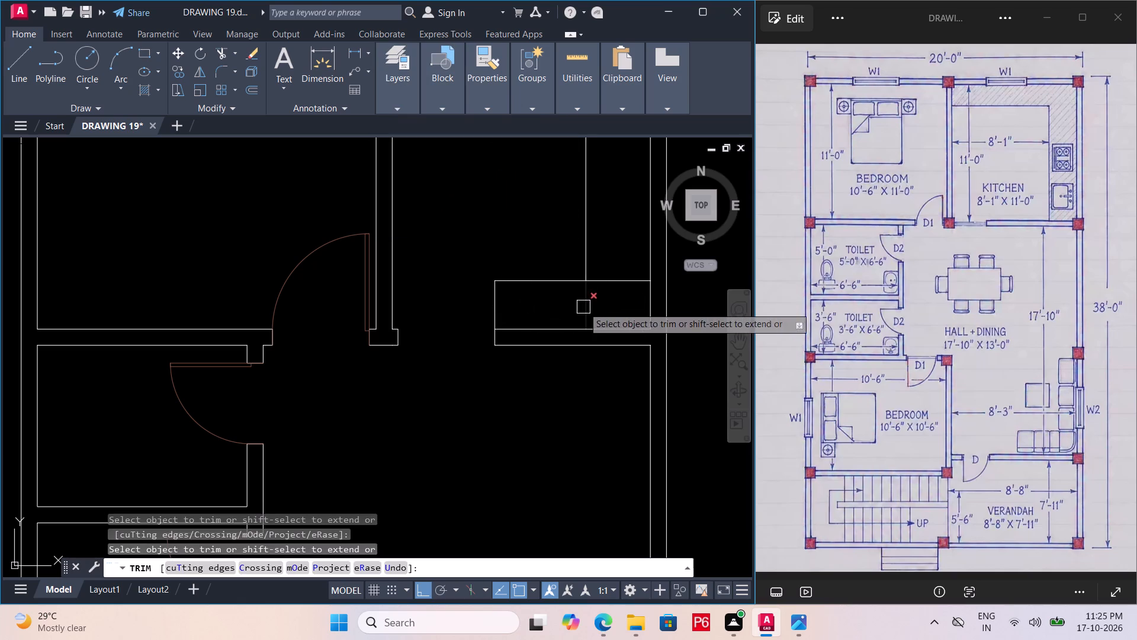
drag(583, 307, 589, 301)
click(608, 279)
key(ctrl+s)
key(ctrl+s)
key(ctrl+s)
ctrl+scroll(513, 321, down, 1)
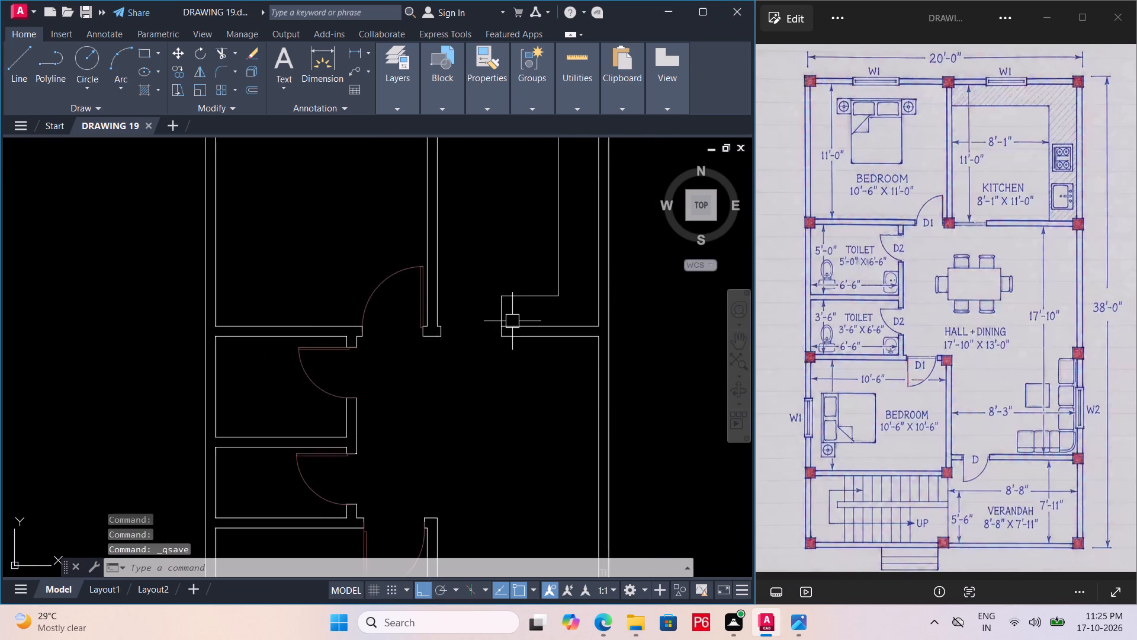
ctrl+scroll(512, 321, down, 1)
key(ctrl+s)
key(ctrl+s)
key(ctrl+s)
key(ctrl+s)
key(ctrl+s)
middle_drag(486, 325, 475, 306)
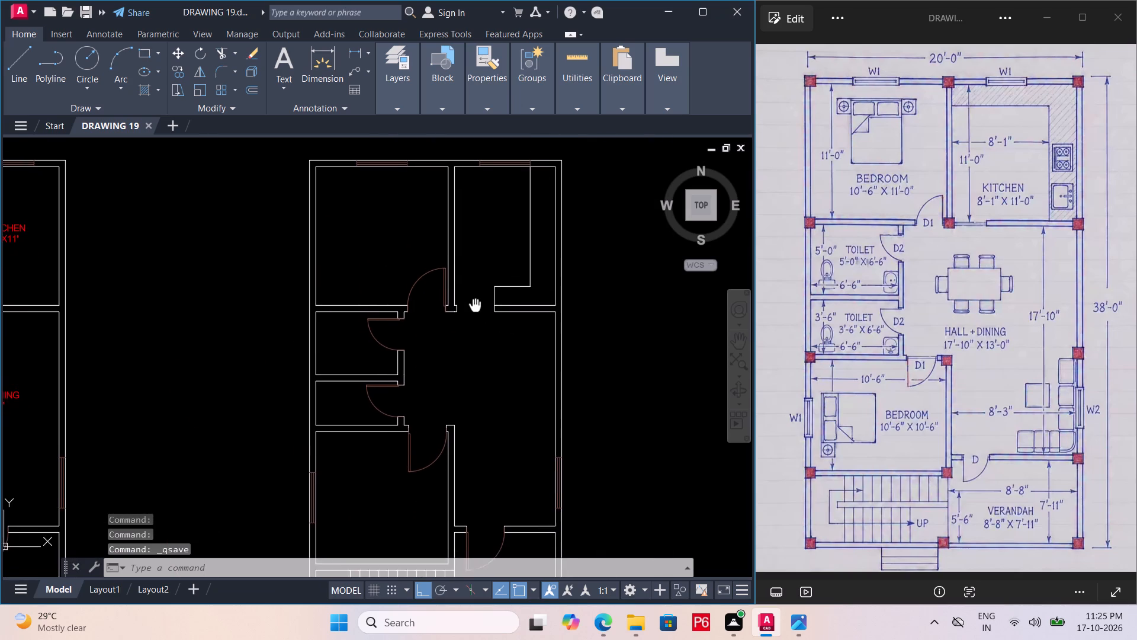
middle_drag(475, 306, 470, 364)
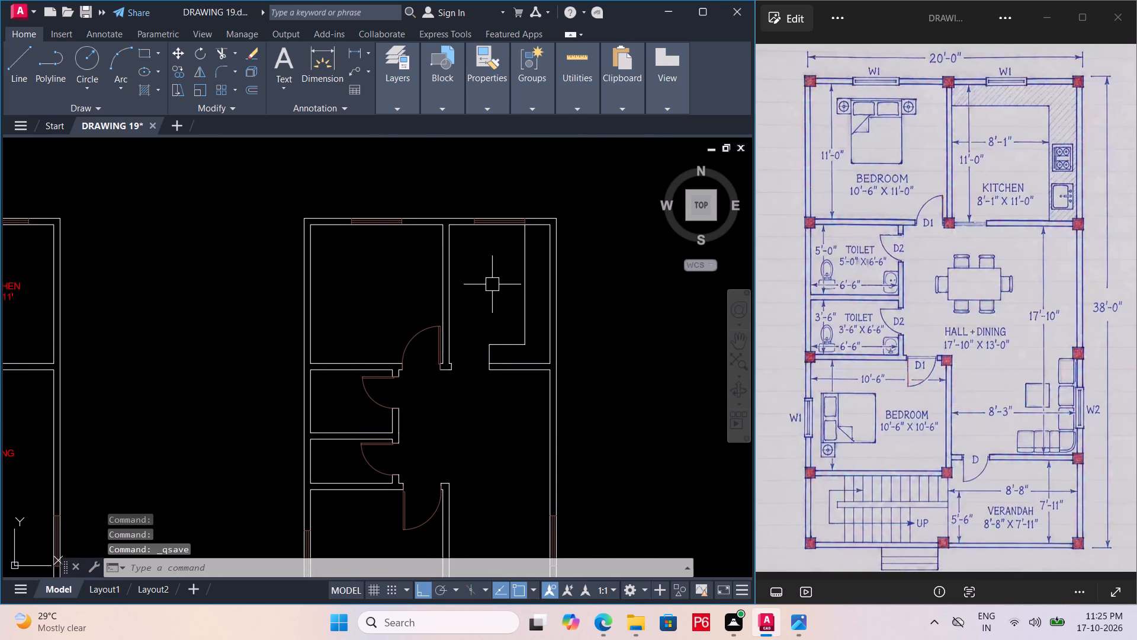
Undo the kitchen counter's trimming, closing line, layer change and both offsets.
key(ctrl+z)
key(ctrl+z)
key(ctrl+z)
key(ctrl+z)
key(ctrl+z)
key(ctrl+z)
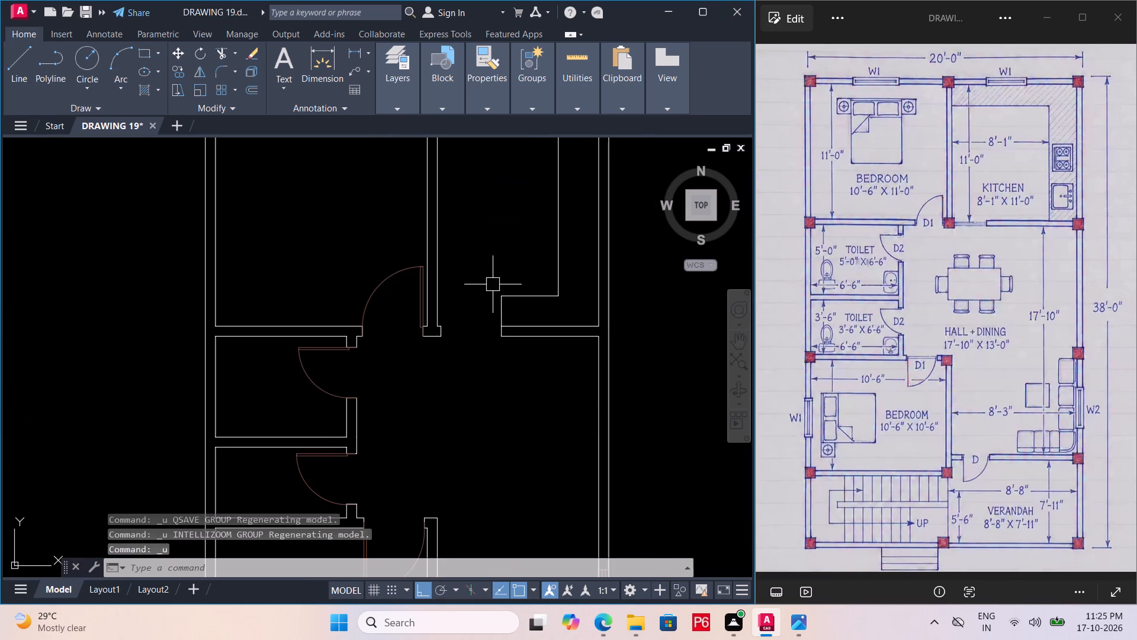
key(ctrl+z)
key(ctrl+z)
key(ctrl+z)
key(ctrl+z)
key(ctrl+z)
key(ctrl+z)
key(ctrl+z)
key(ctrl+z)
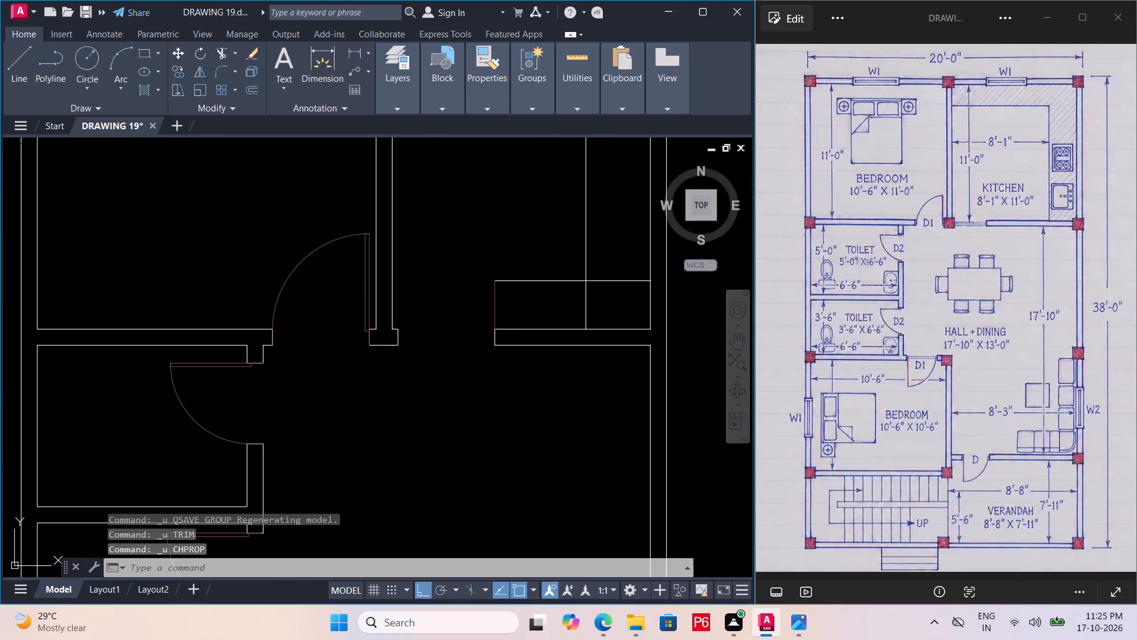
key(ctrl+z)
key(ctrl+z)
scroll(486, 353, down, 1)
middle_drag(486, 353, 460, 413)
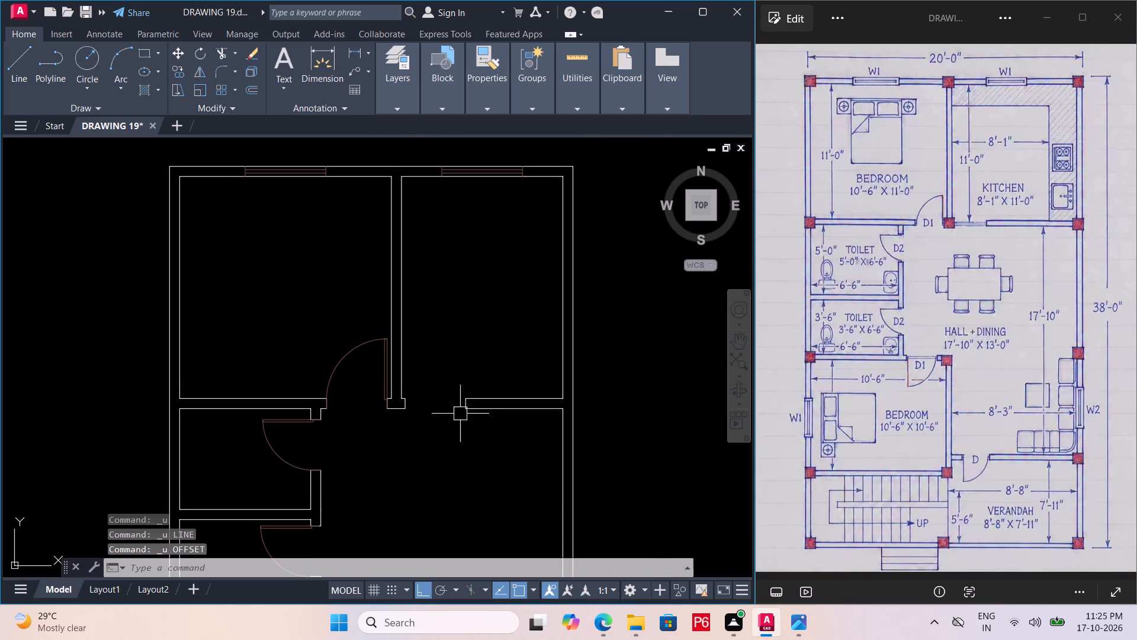
Offset the copied kitchen's inner east and north wall lines 2' into the room and save.
key(o)
key(Return)
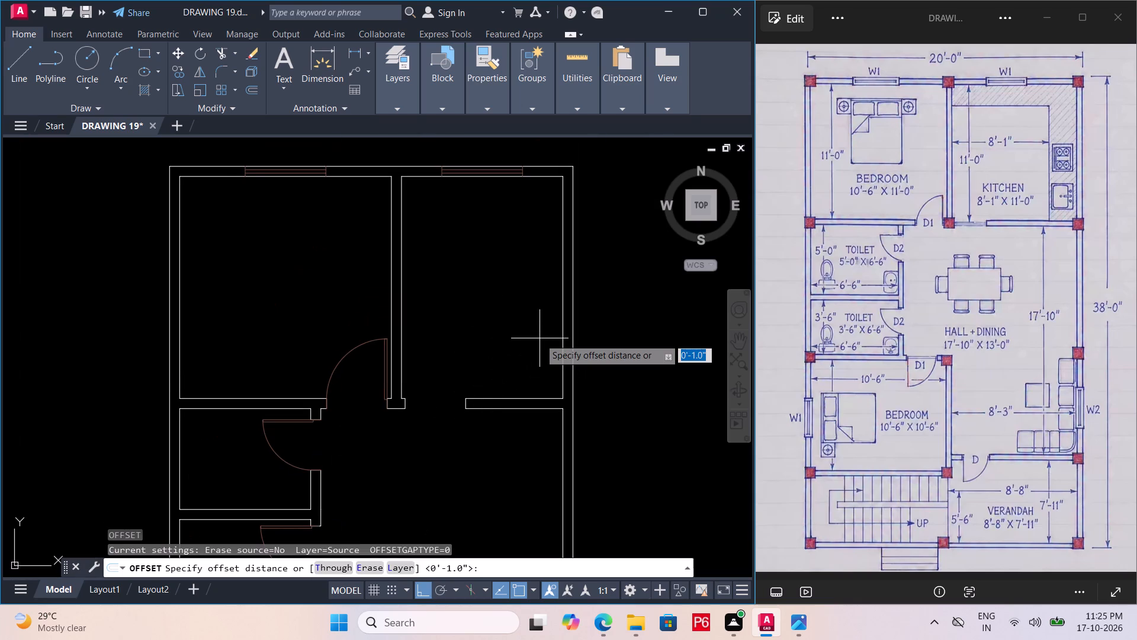
text(2')
key(Return)
click(563, 327)
click(533, 334)
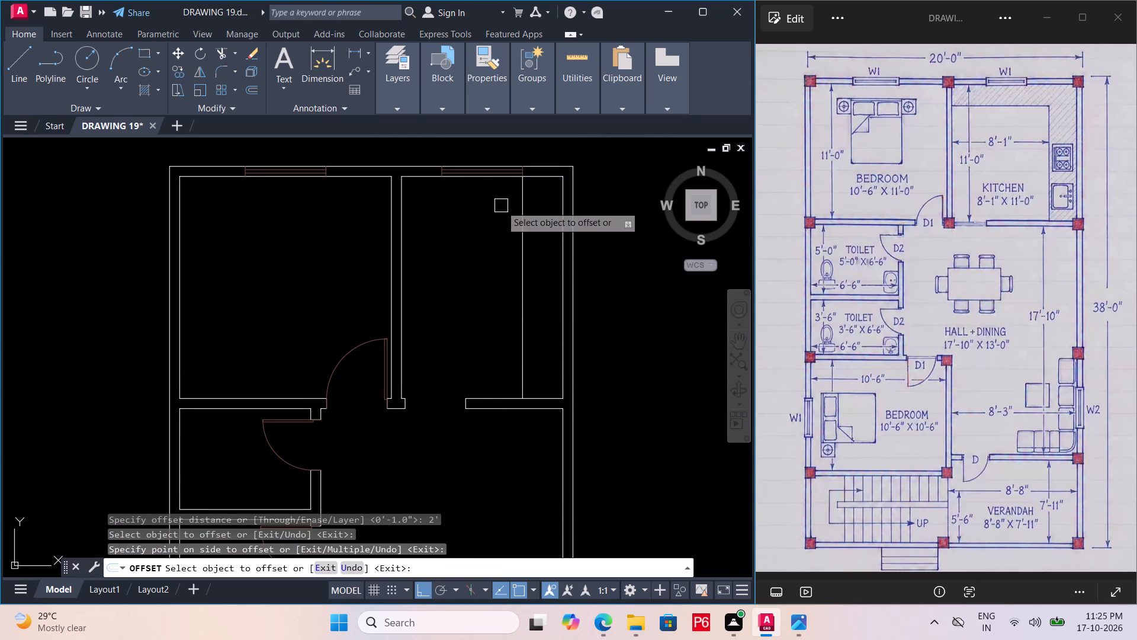
click(424, 175)
click(443, 224)
key(ctrl+s)
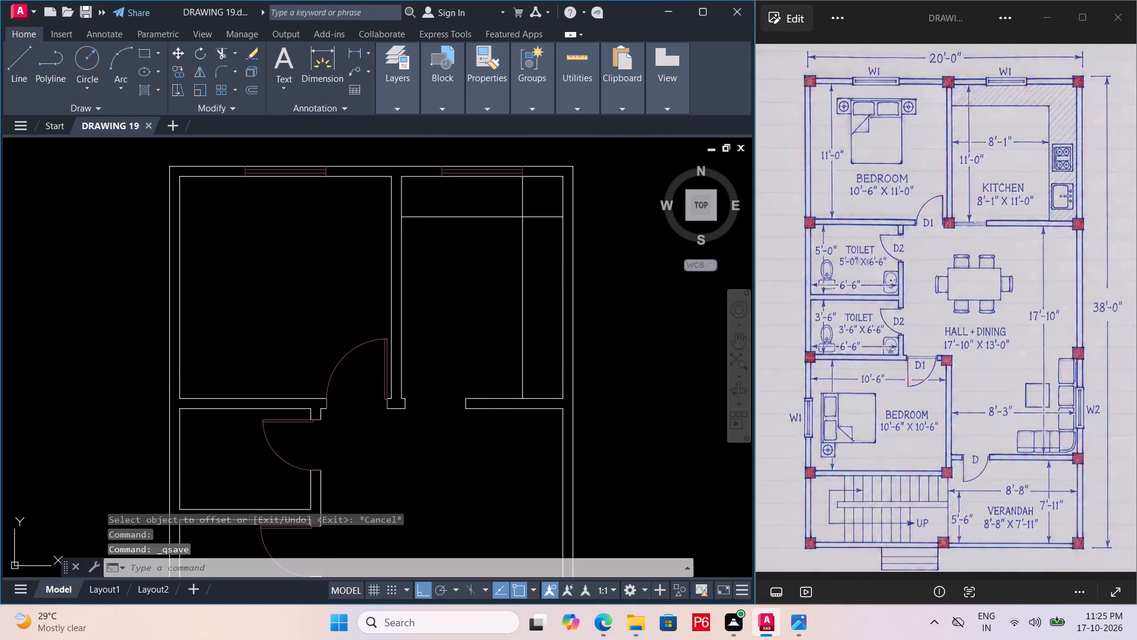
key(ctrl+s)
Trim the crossing counter lines at the kitchen's northeast corner into an L-shaped edge and save the drawing.
scroll(528, 202, up, 2)
text(TR)
key(space)
key(space)
click(510, 198)
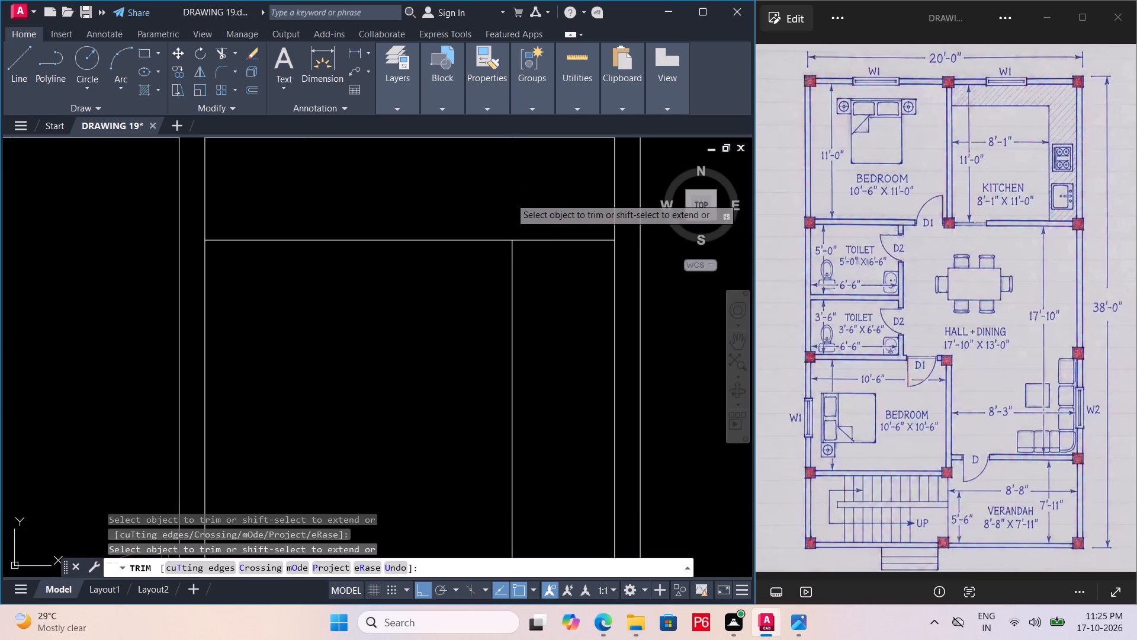
click(550, 245)
scroll(535, 222, down, 3)
key(ctrl+s)
key(ctrl+s)
key(ctrl+s)
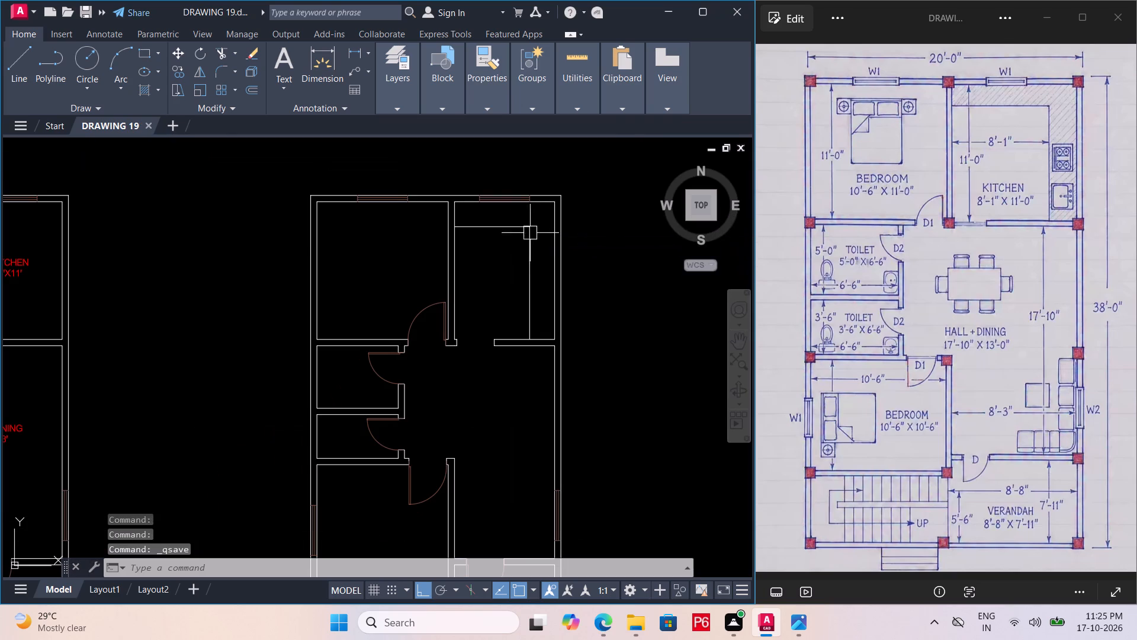
key(ctrl+s)
key(ctrl+s)
scroll(525, 248, down, 1)
middle_drag(524, 248, 513, 229)
middle_drag(486, 270, 490, 261)
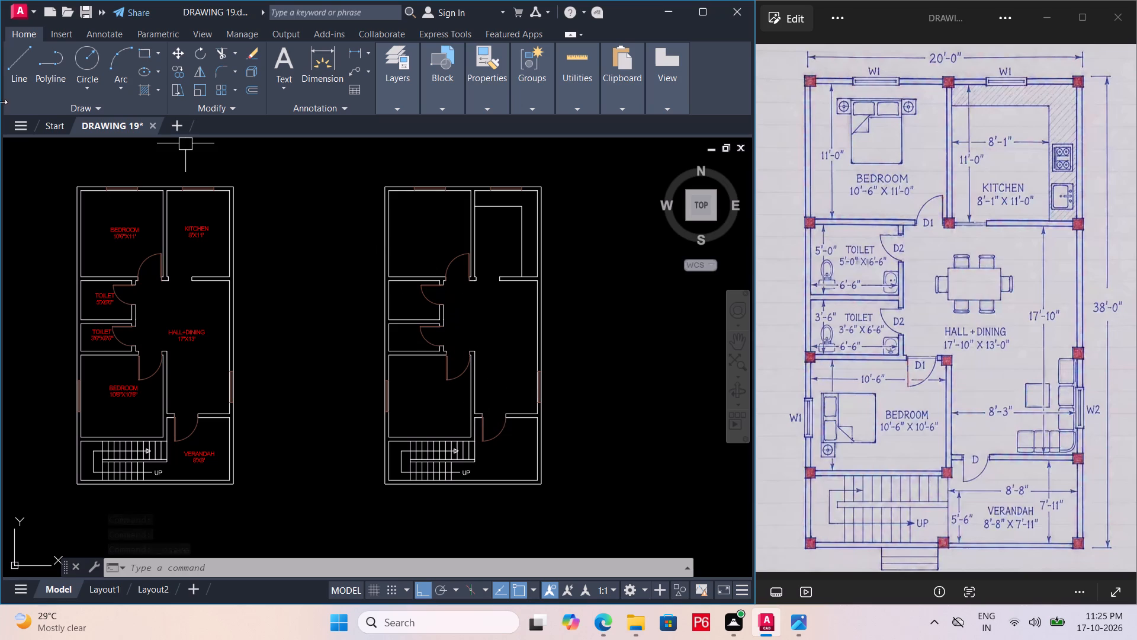
Open the recent drawing 15.dwg.
click(19, 17)
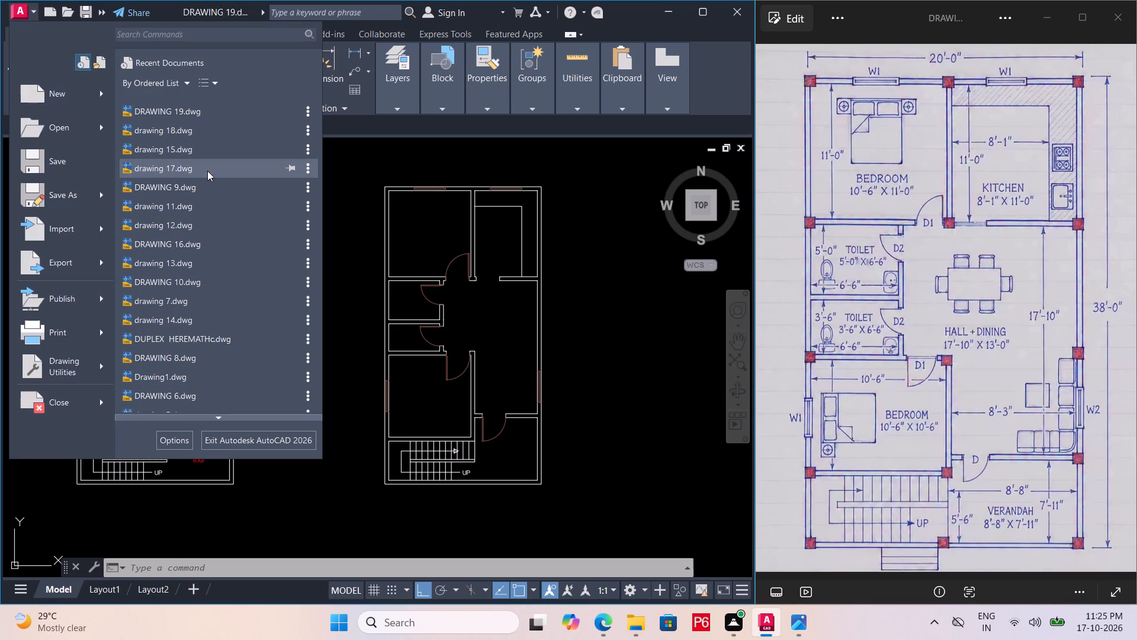
click(208, 151)
scroll(435, 287, down, 1)
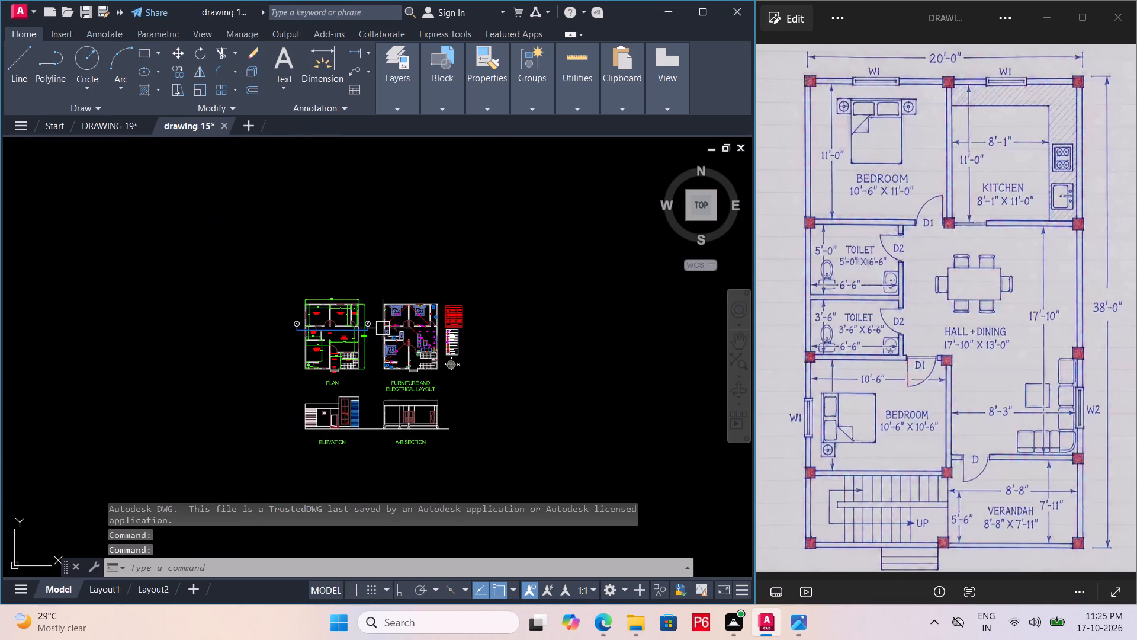
Select the northwest bed, the northeast toilet's WC and wash basin, both kitchen-area sinks and the hob in the furniture layout.
scroll(405, 319, up, 5)
click(345, 289)
ctrl+scroll(463, 215, down, 3)
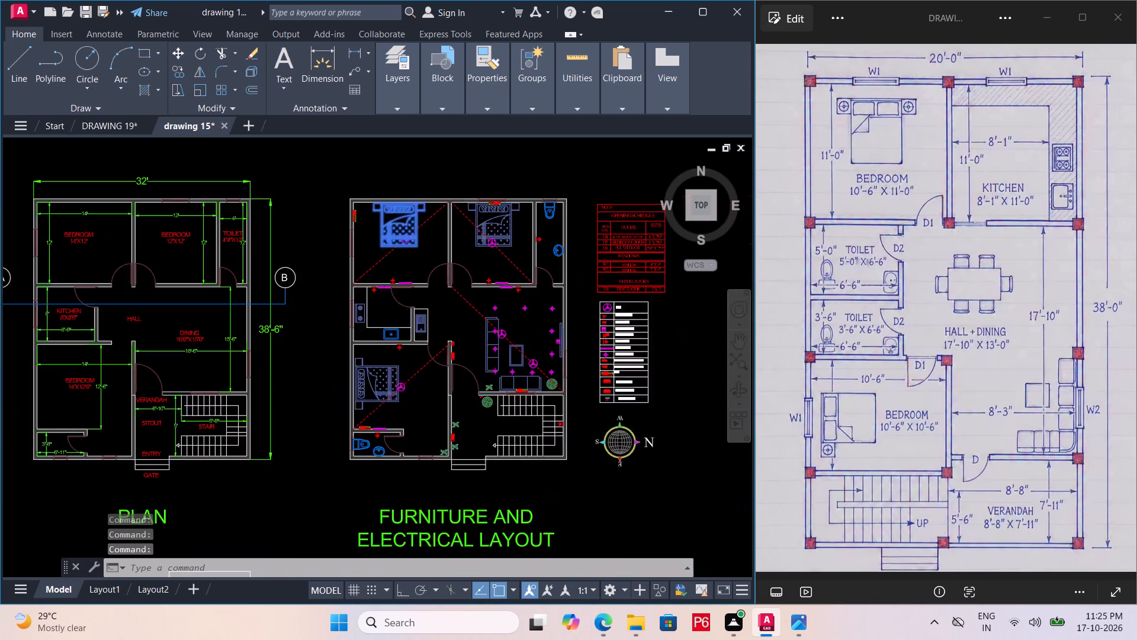
scroll(532, 231, up, 3)
ctrl+click(464, 182)
click(450, 173)
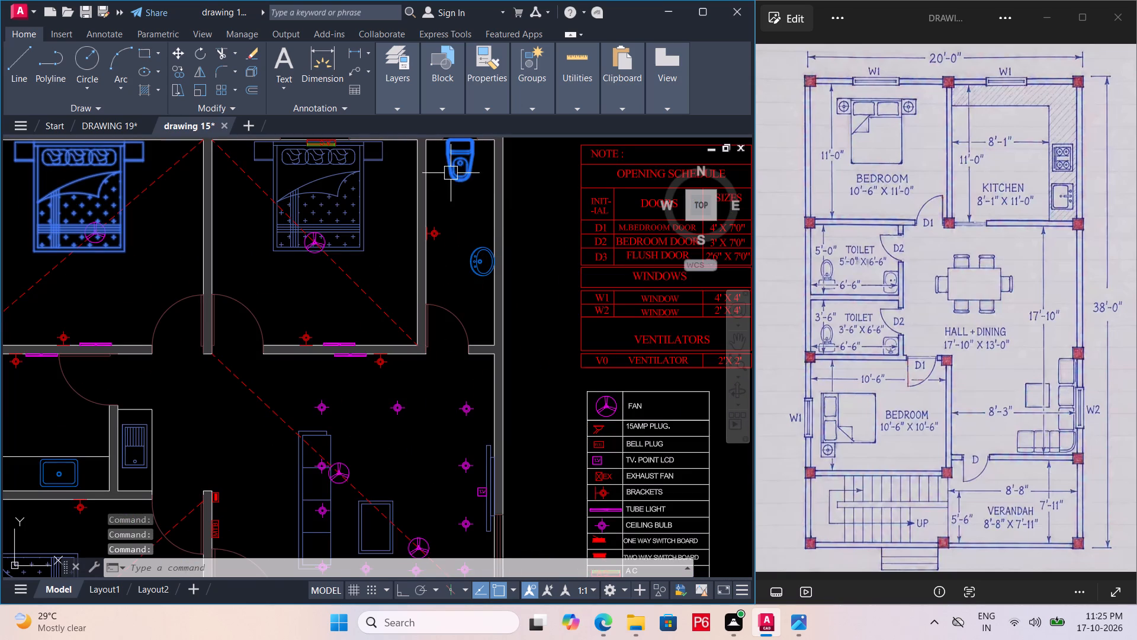
drag(477, 257, 484, 244)
scroll(492, 209, down, 3)
scroll(396, 280, up, 3)
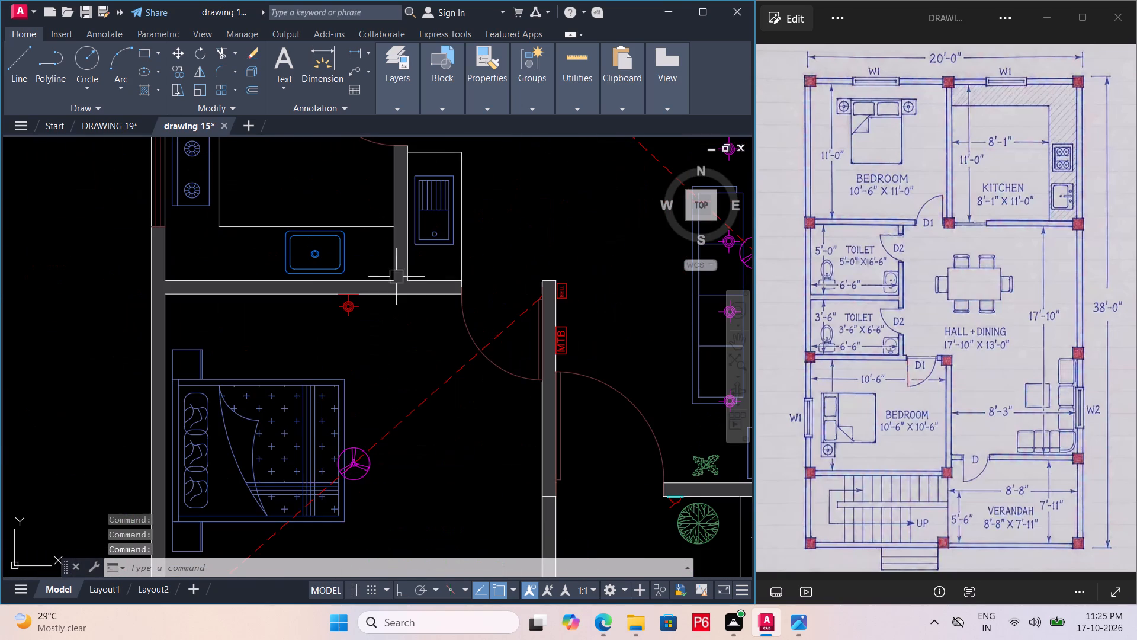
scroll(396, 277, up, 1)
drag(321, 263, 328, 261)
scroll(345, 253, up, 3)
click(386, 233)
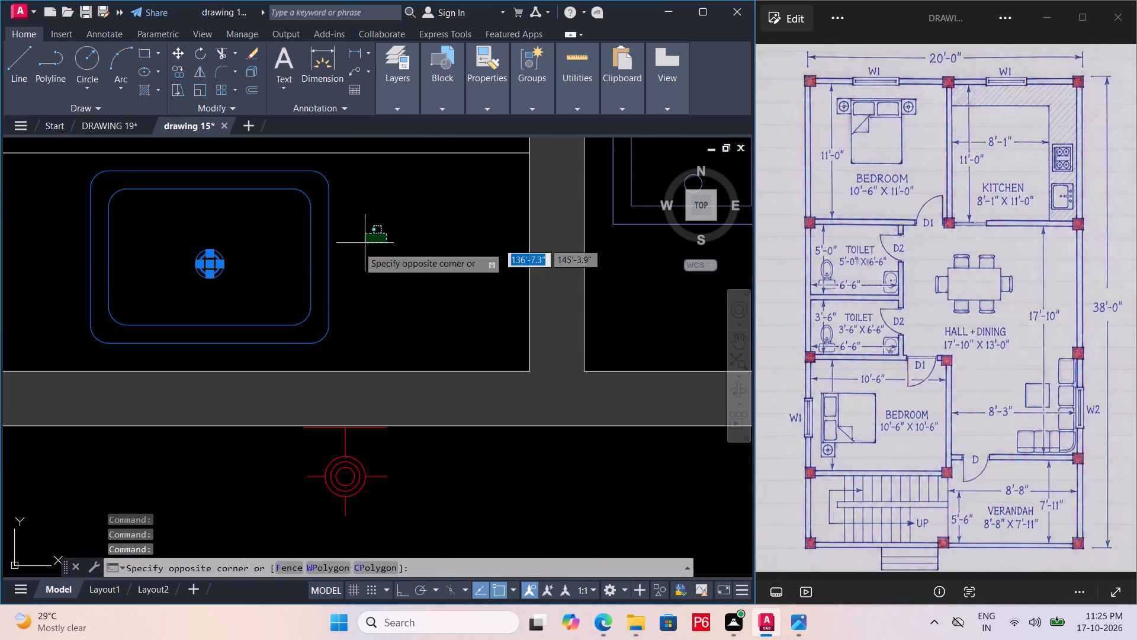
click(306, 279)
scroll(313, 293, down, 2)
click(447, 258)
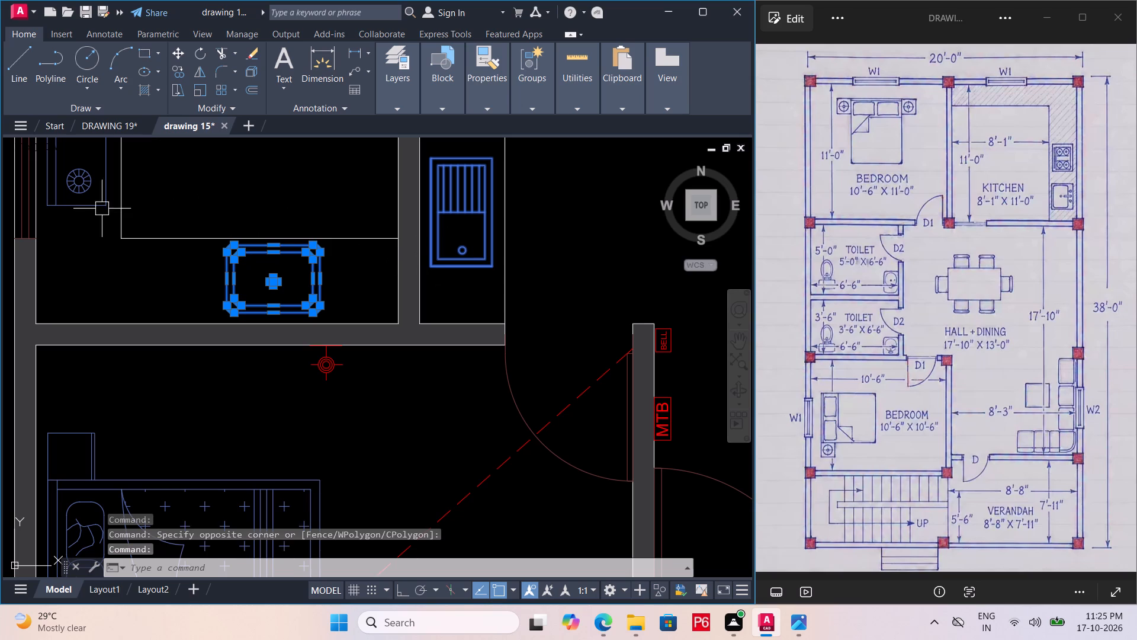
click(98, 209)
Add the living area's sofa set, centre table and TV unit to the selection.
scroll(195, 283, down, 3)
middle_drag(362, 284, 303, 247)
scroll(303, 247, up, 1)
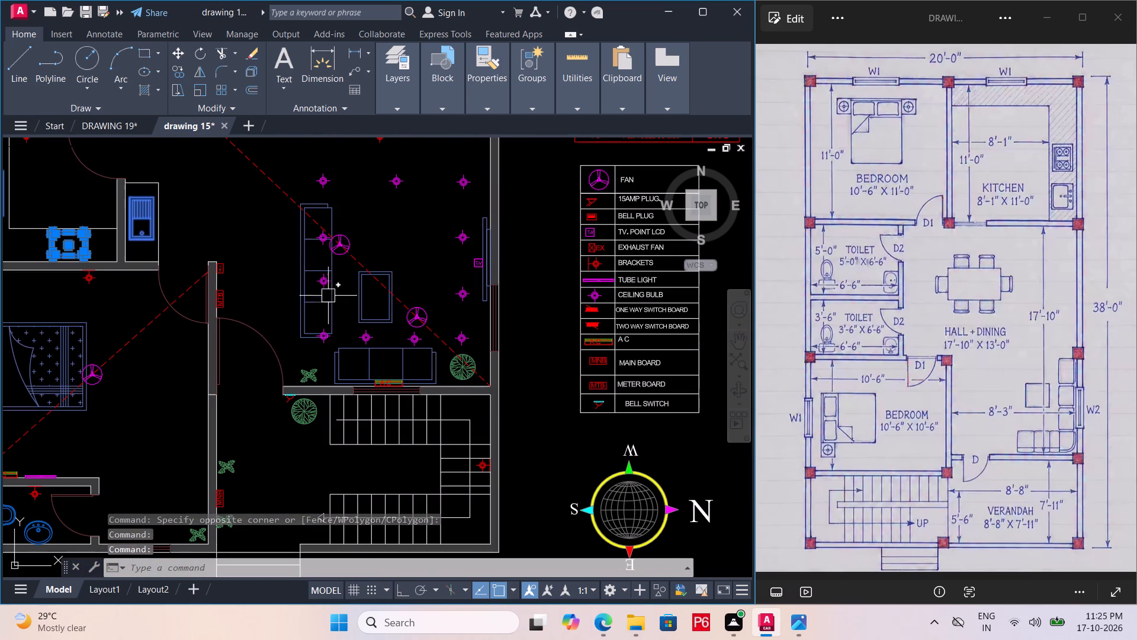
click(308, 316)
click(372, 308)
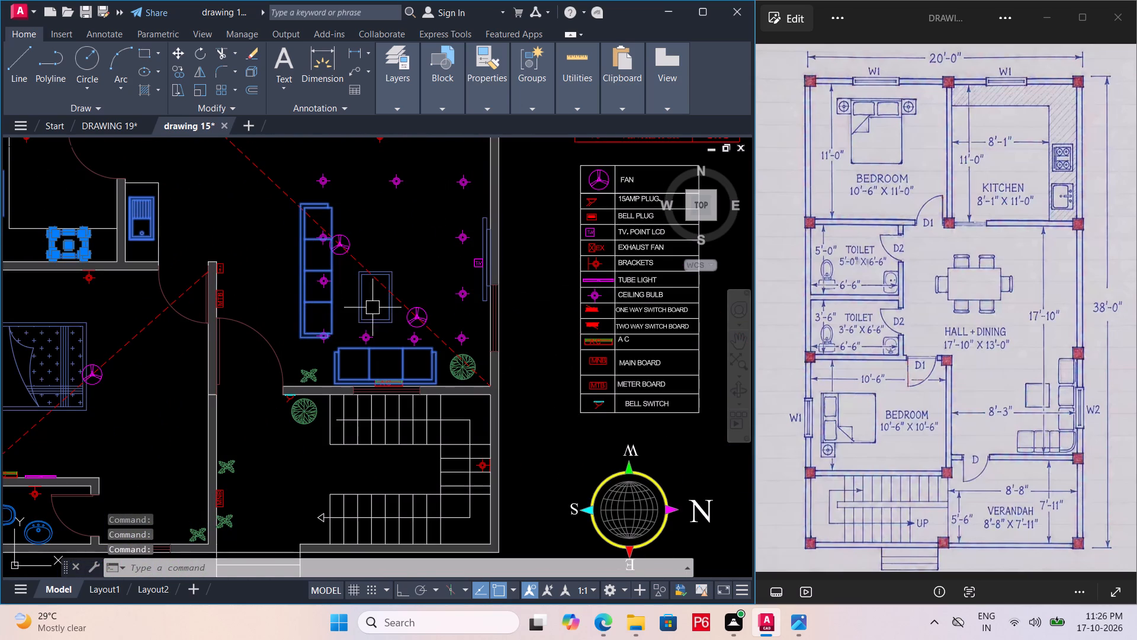
click(352, 319)
click(483, 287)
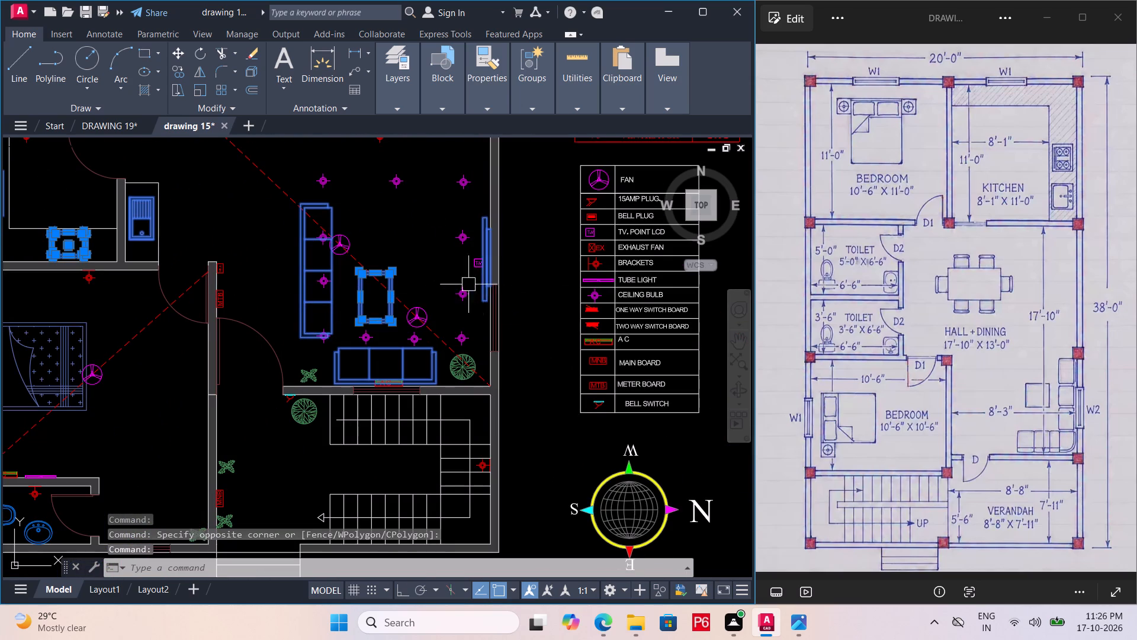
scroll(356, 235, down, 2)
middle_drag(367, 270, 252, 308)
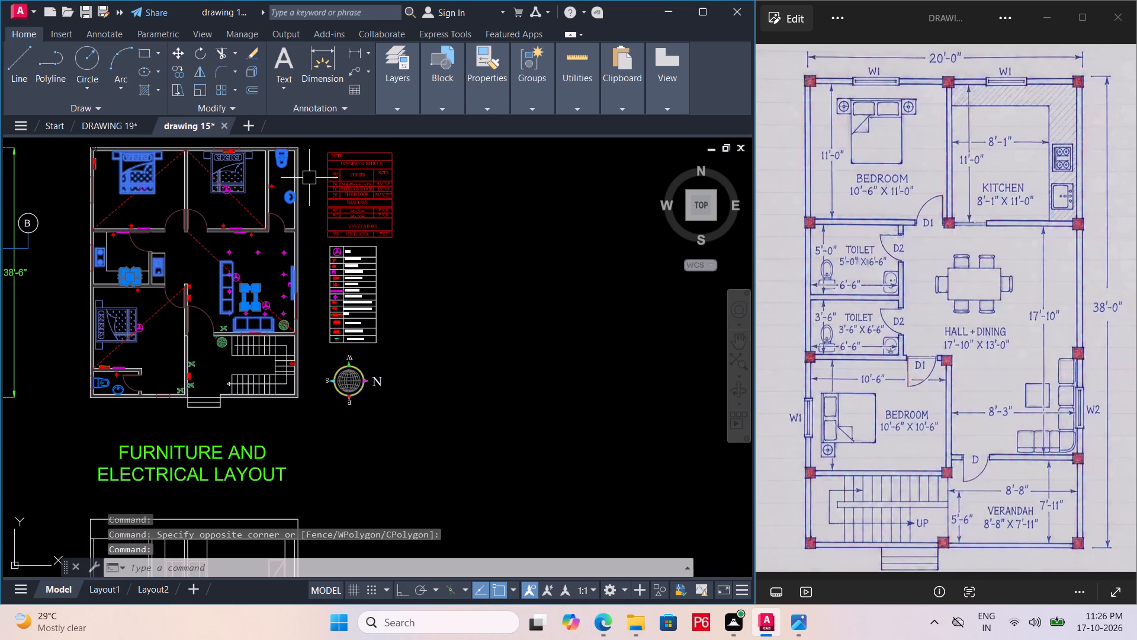
Add the opening schedule, electrical legend and north compass to the selection and copy everything selected to the clipboard.
click(313, 148)
click(449, 438)
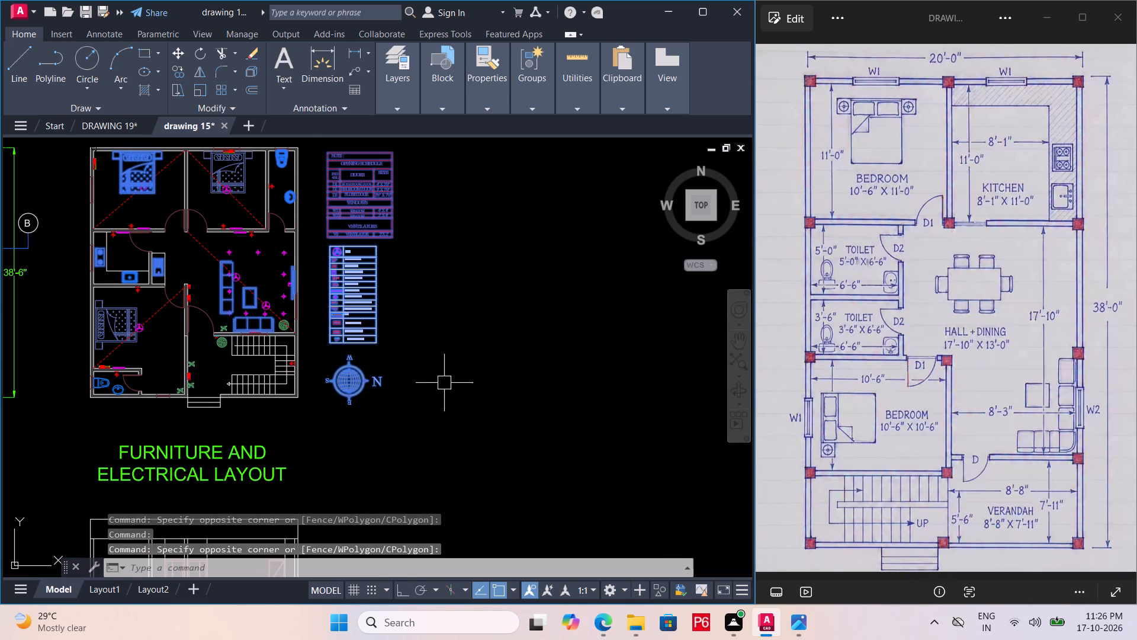
middle_drag(463, 334, 578, 285)
scroll(560, 276, down, 2)
scroll(507, 238, up, 1)
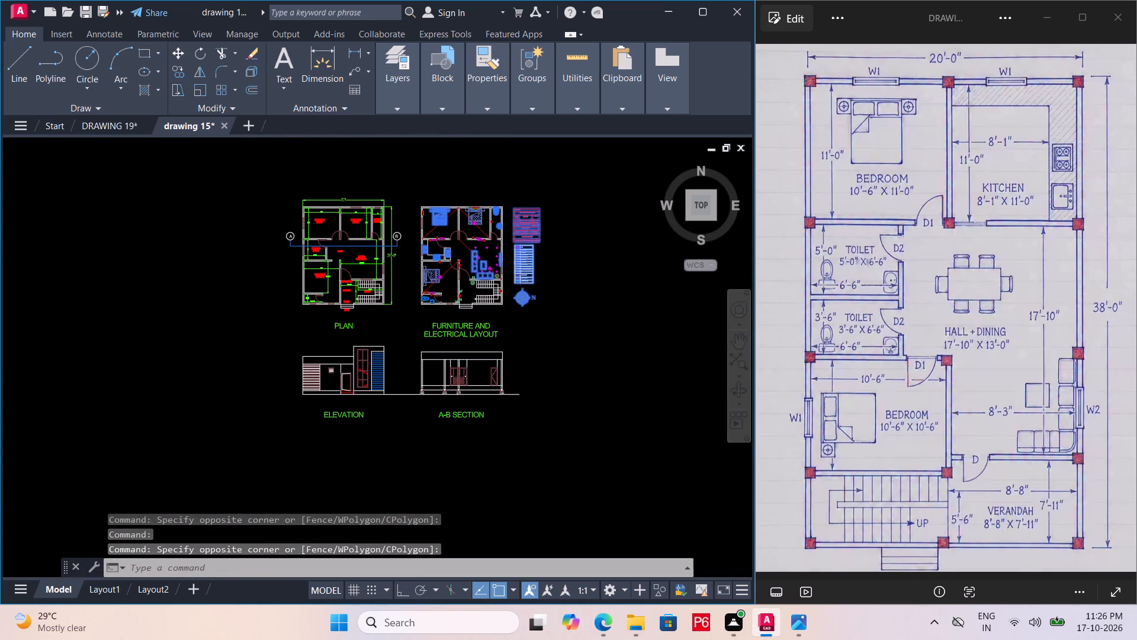
scroll(507, 238, up, 2)
right_click(546, 247)
click(622, 280)
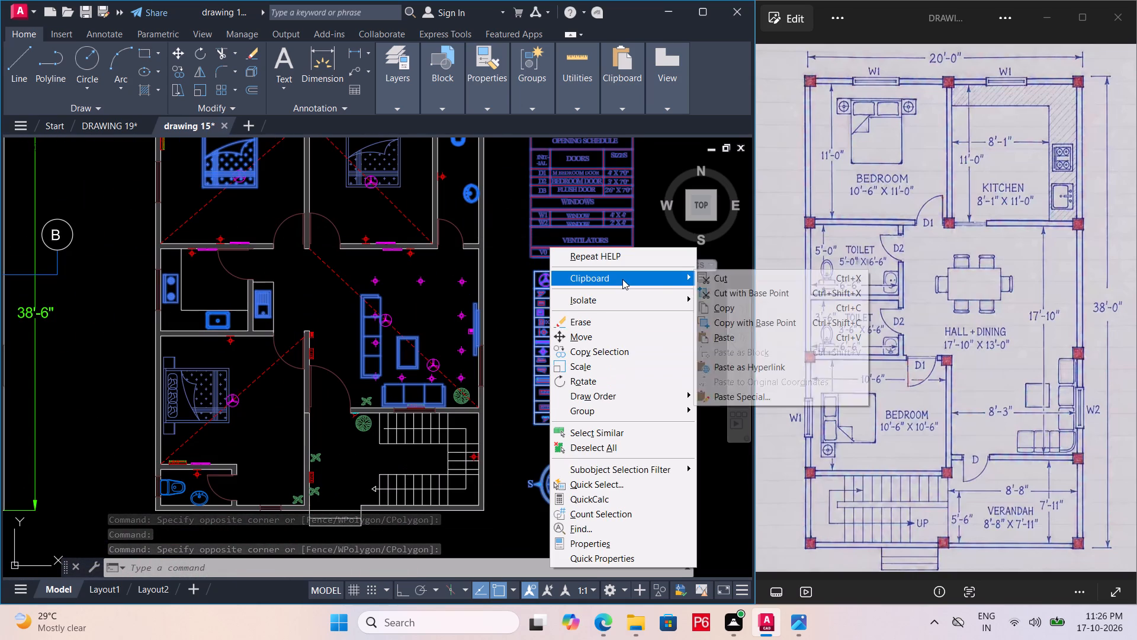
click(750, 303)
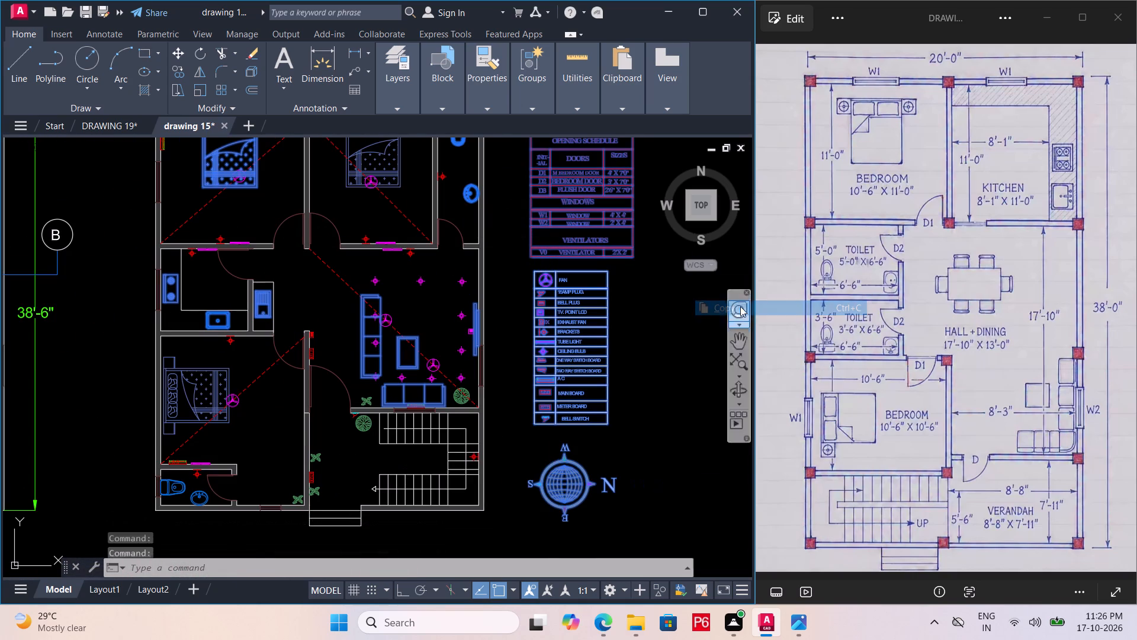
Return to the DRAWING 19 drawing.
click(118, 124)
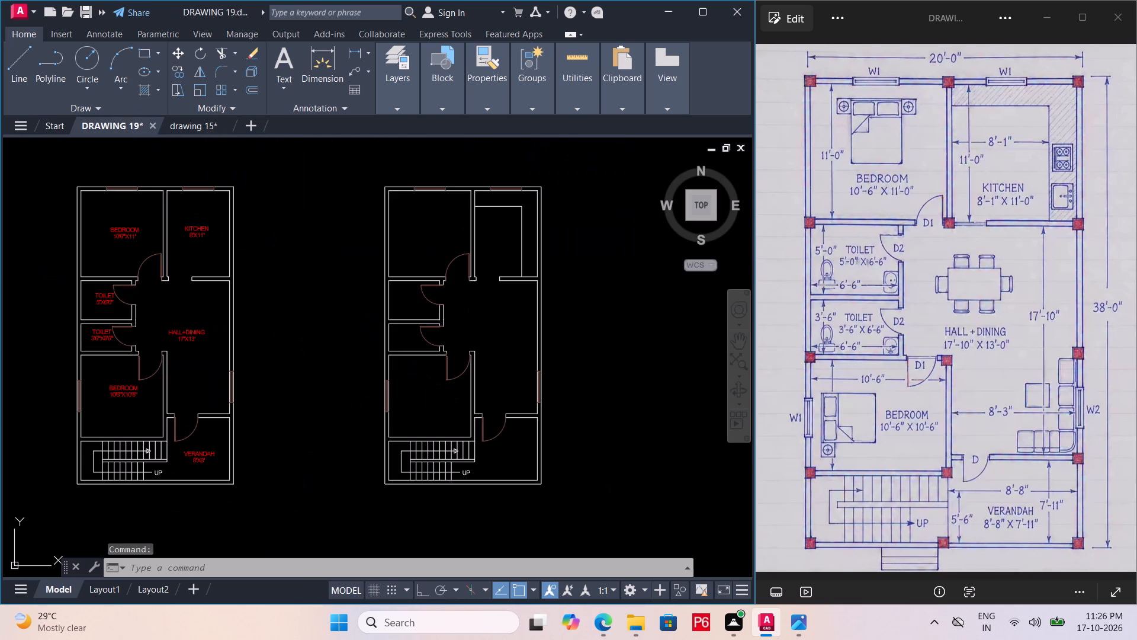
Paste the copied furniture, fixtures, opening schedule, electrical legend and compass into the empty space east of the second plan copy.
scroll(240, 219, down, 3)
middle_drag(373, 230, 320, 265)
scroll(321, 266, up, 1)
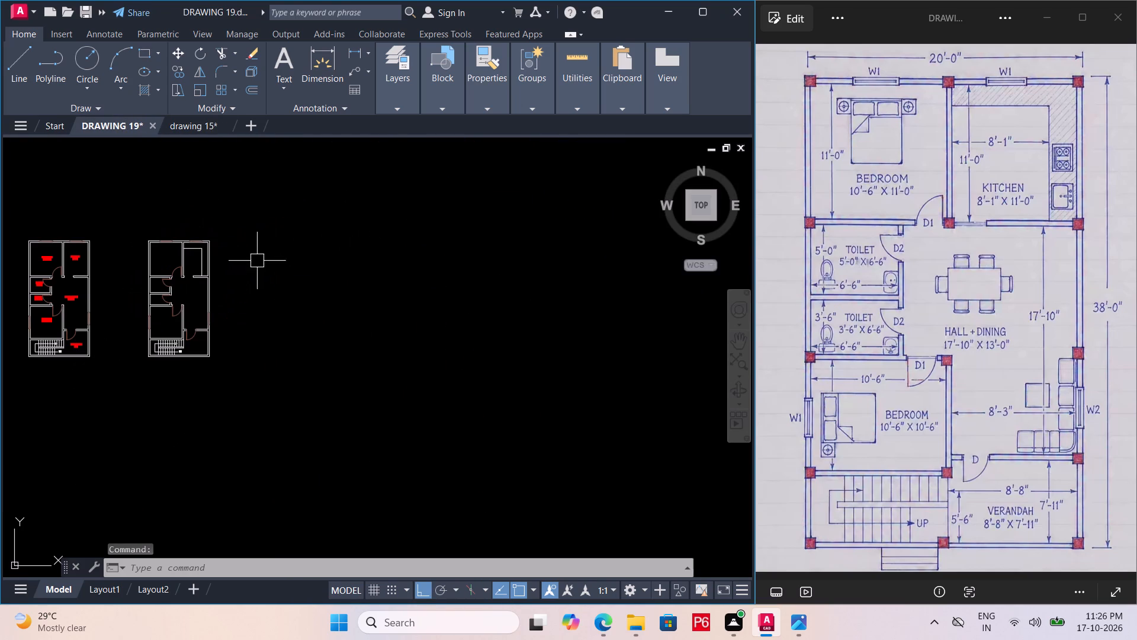
right_click(270, 255)
click(351, 297)
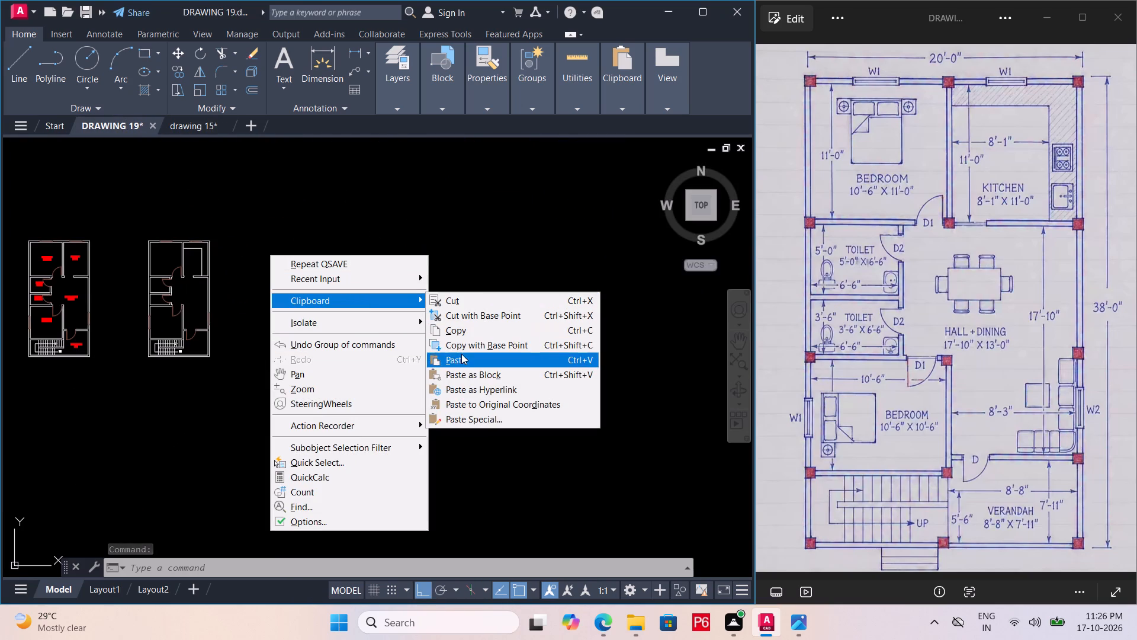
click(461, 354)
click(248, 361)
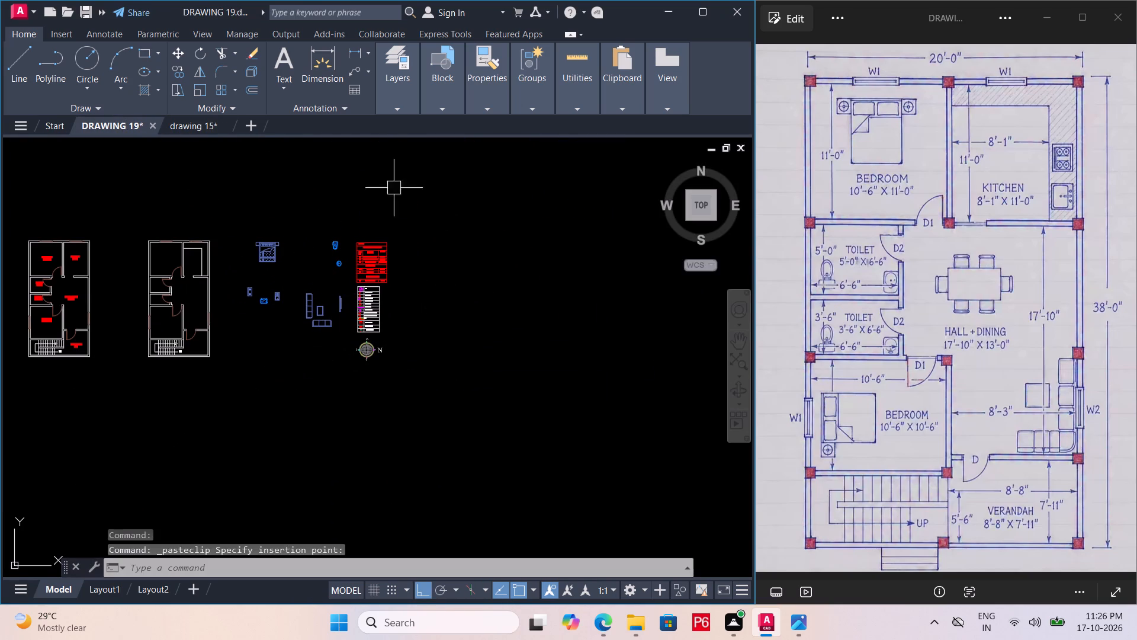
Close drawing 15.
click(226, 124)
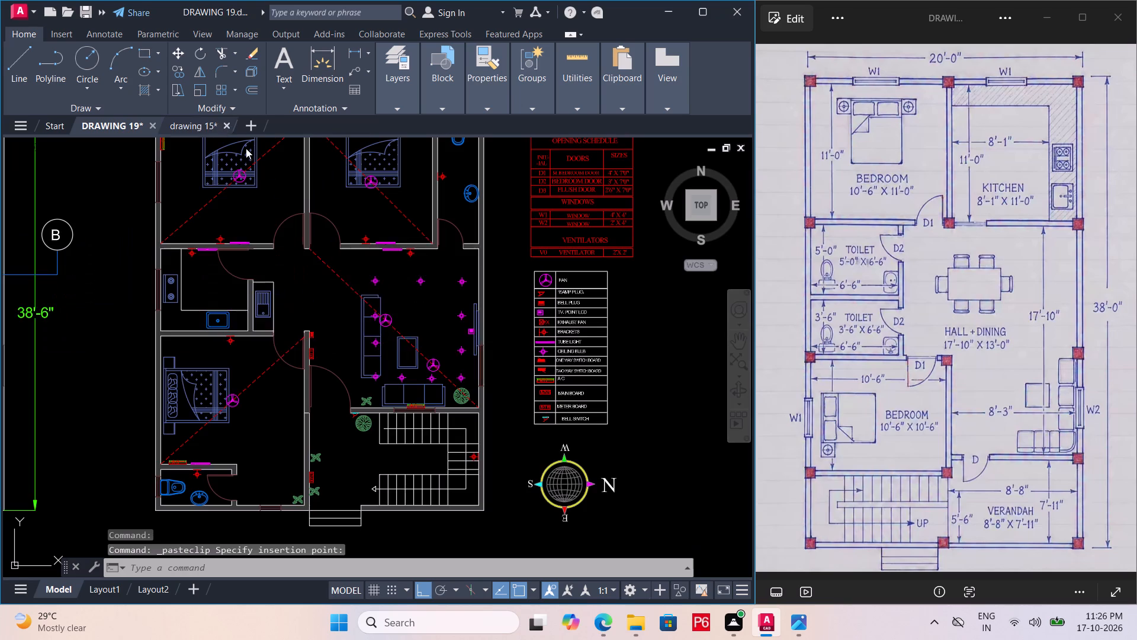
click(412, 343)
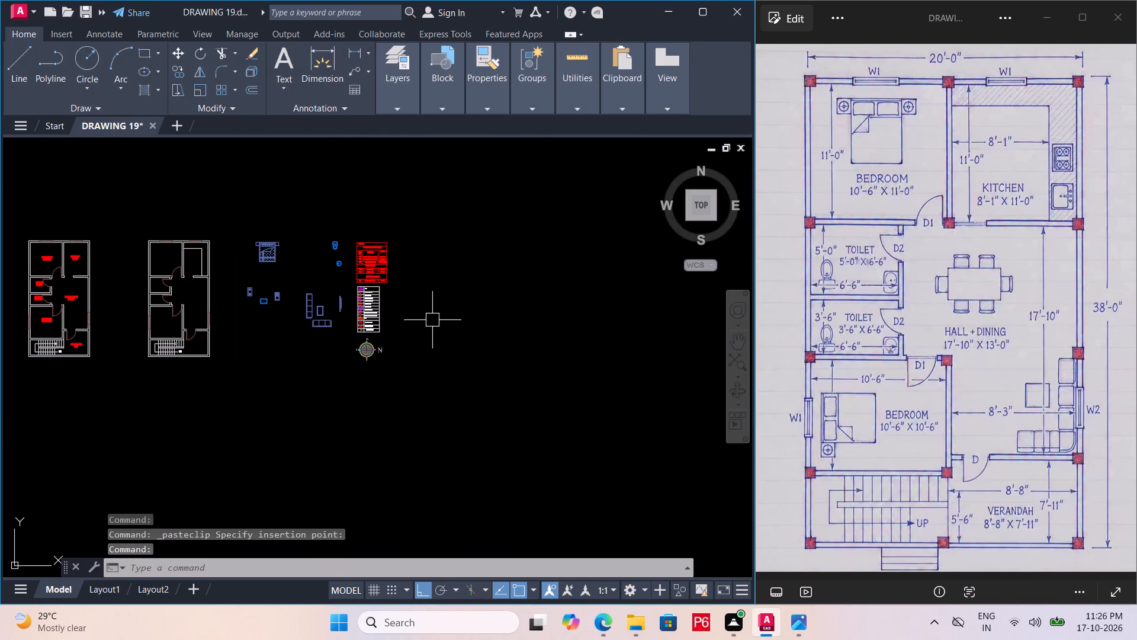
Move the pasted bed into the second plan copy's north bedroom, with Ortho off, centring its headboard near the window wall.
middle_drag(217, 300, 457, 293)
scroll(478, 265, up, 2)
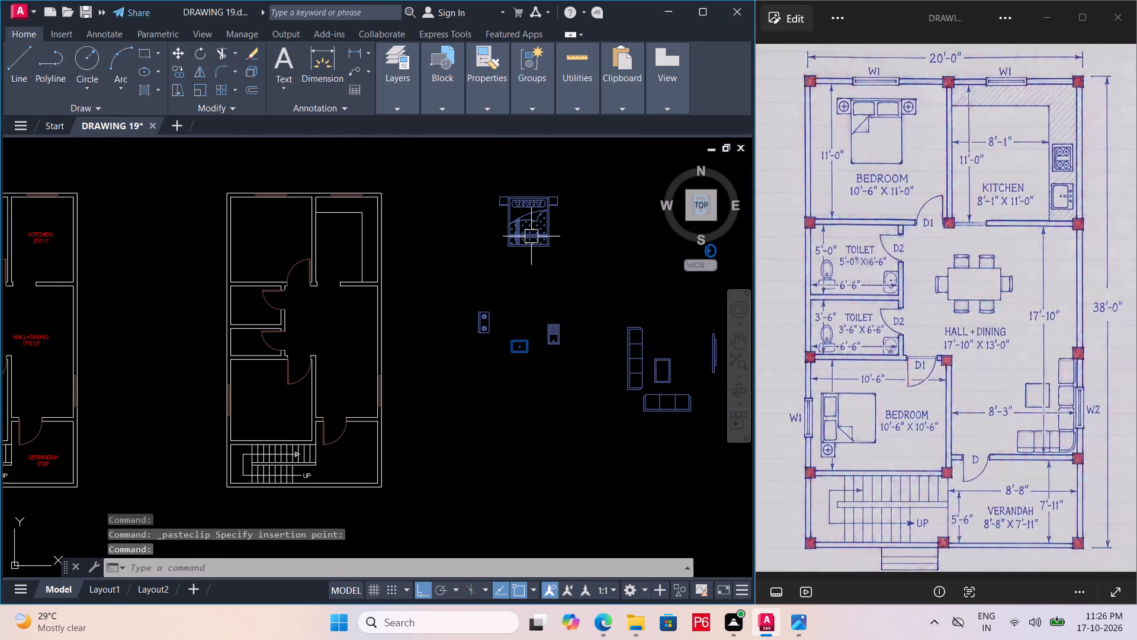
click(532, 236)
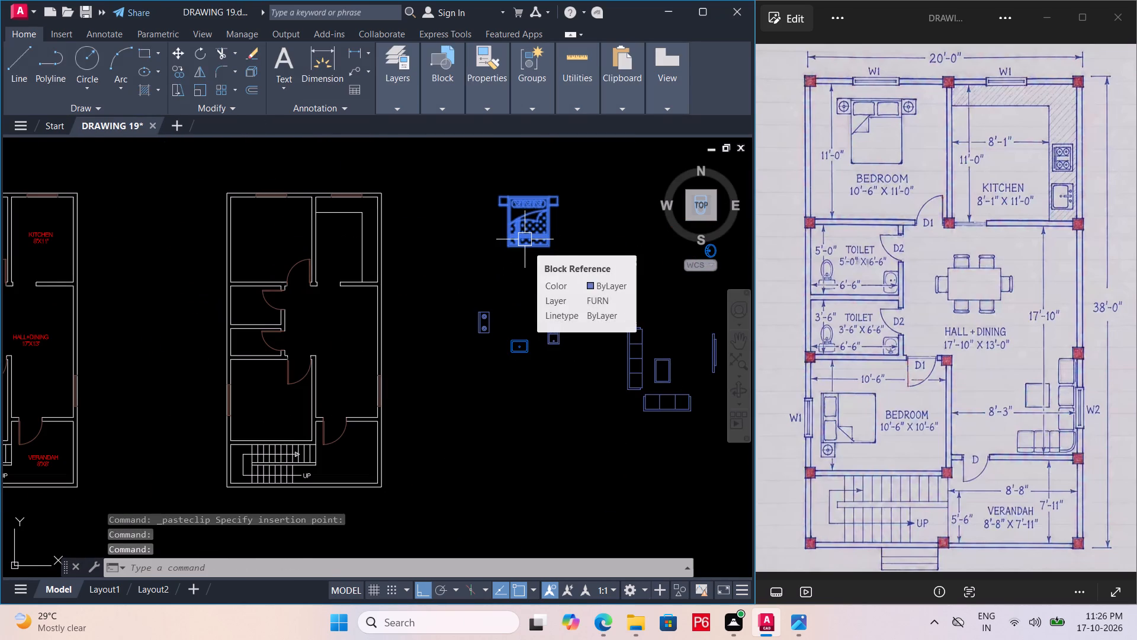
key(m)
key(space)
click(525, 239)
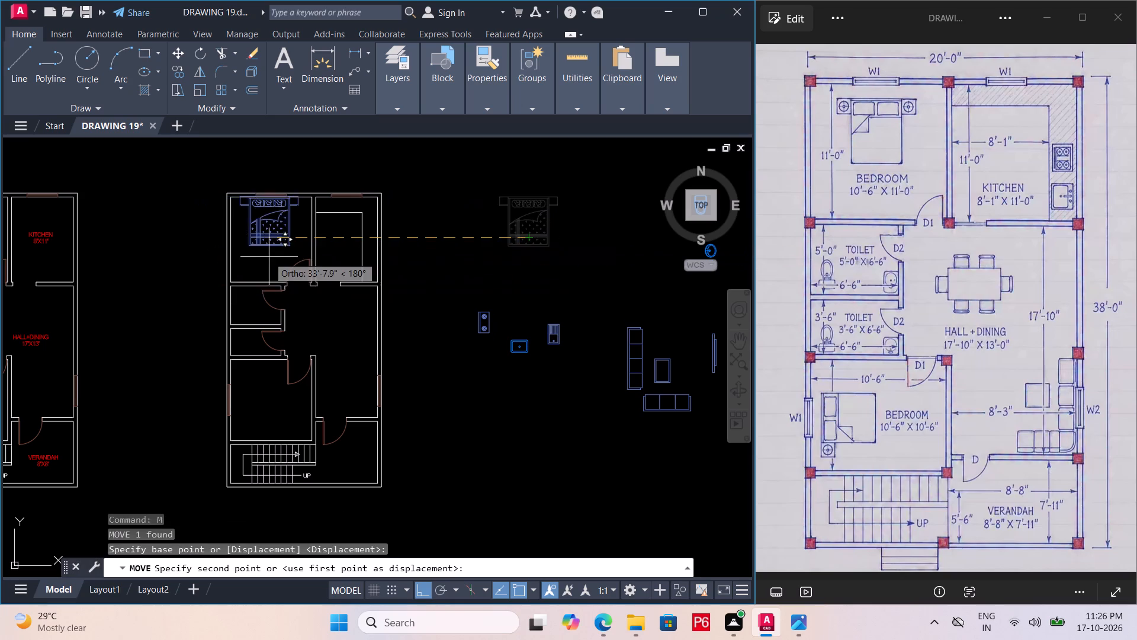
scroll(269, 256, up, 3)
middle_drag(269, 286, 321, 414)
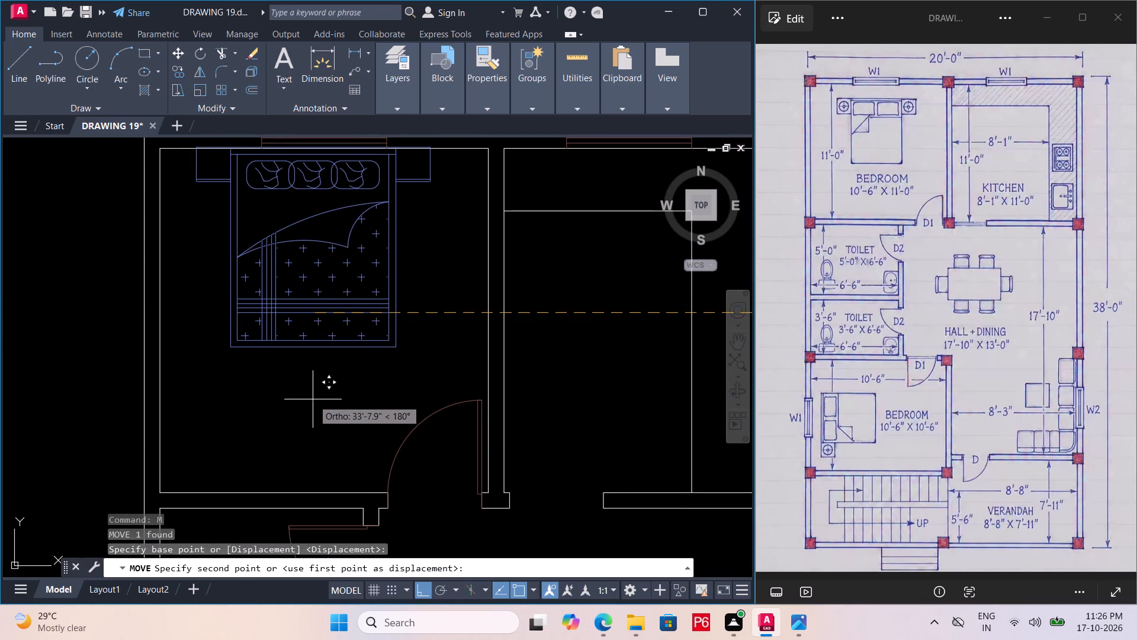
key(F8)
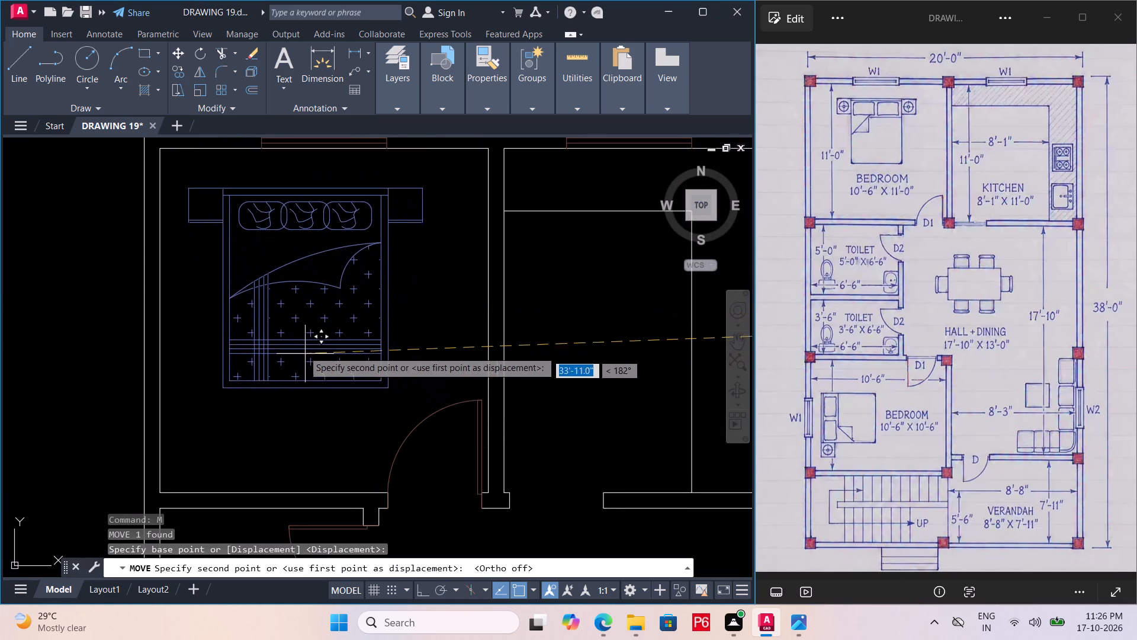
middle_drag(301, 341, 317, 437)
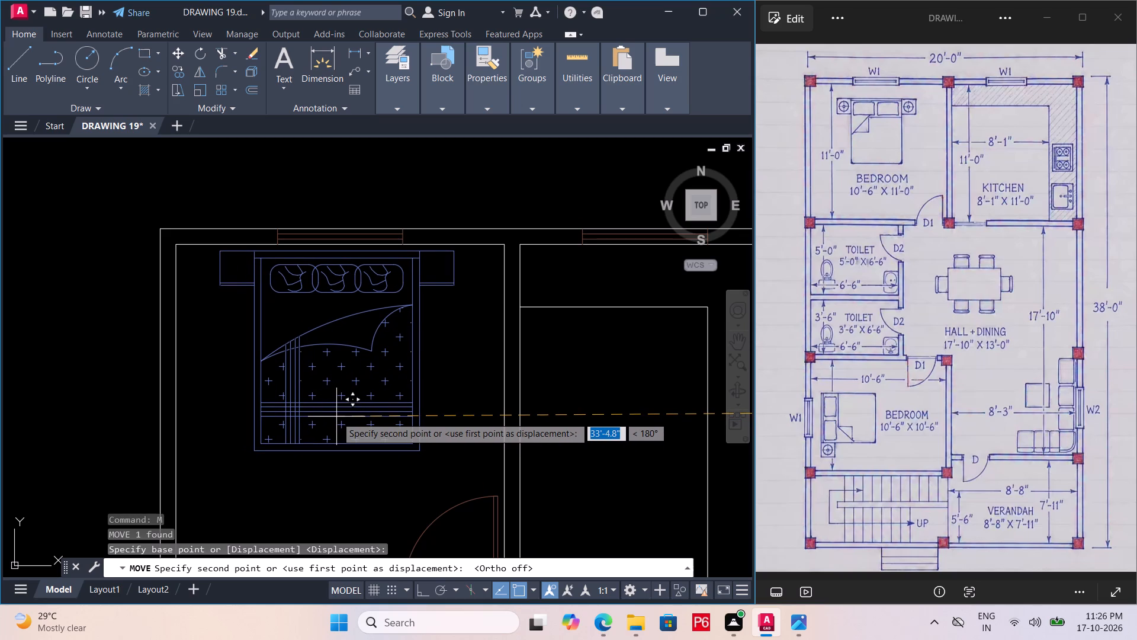
click(336, 417)
middle_drag(314, 351, 300, 236)
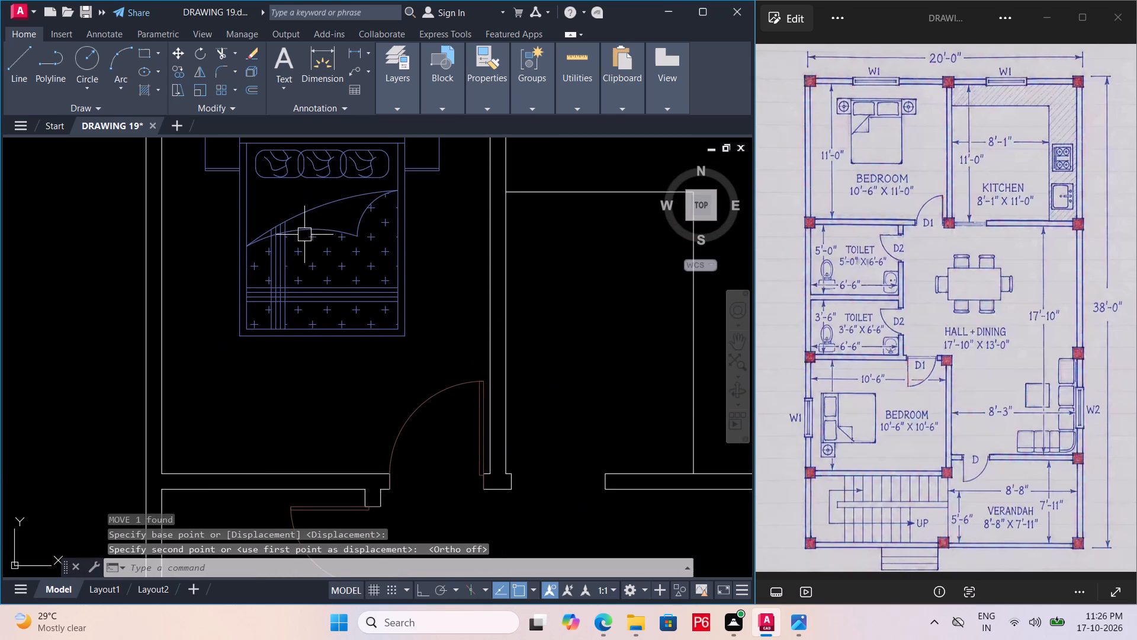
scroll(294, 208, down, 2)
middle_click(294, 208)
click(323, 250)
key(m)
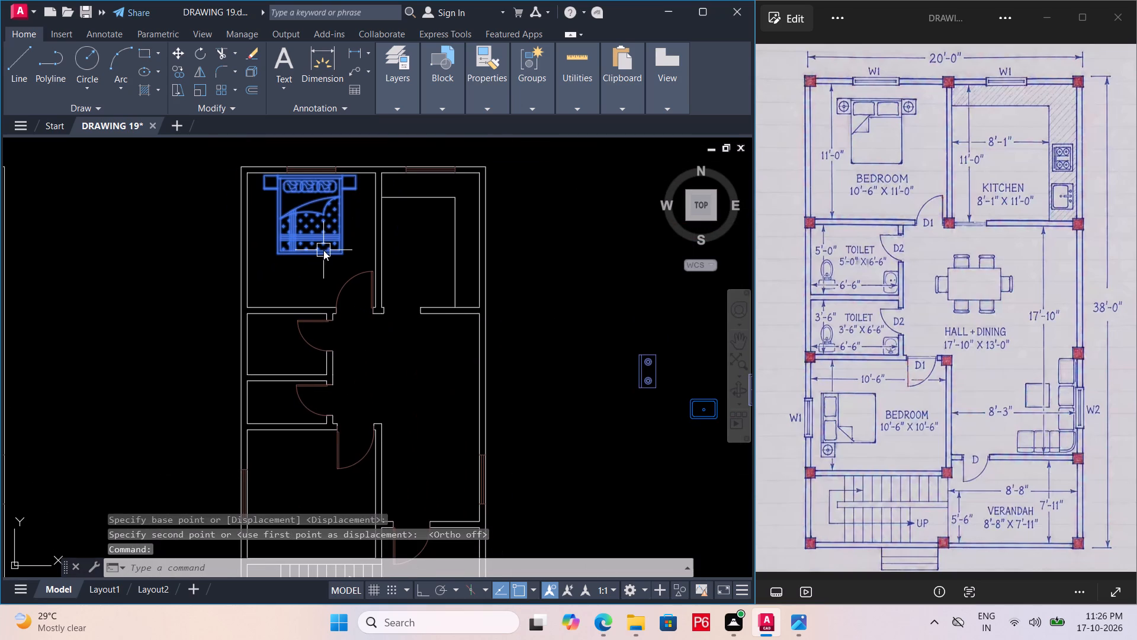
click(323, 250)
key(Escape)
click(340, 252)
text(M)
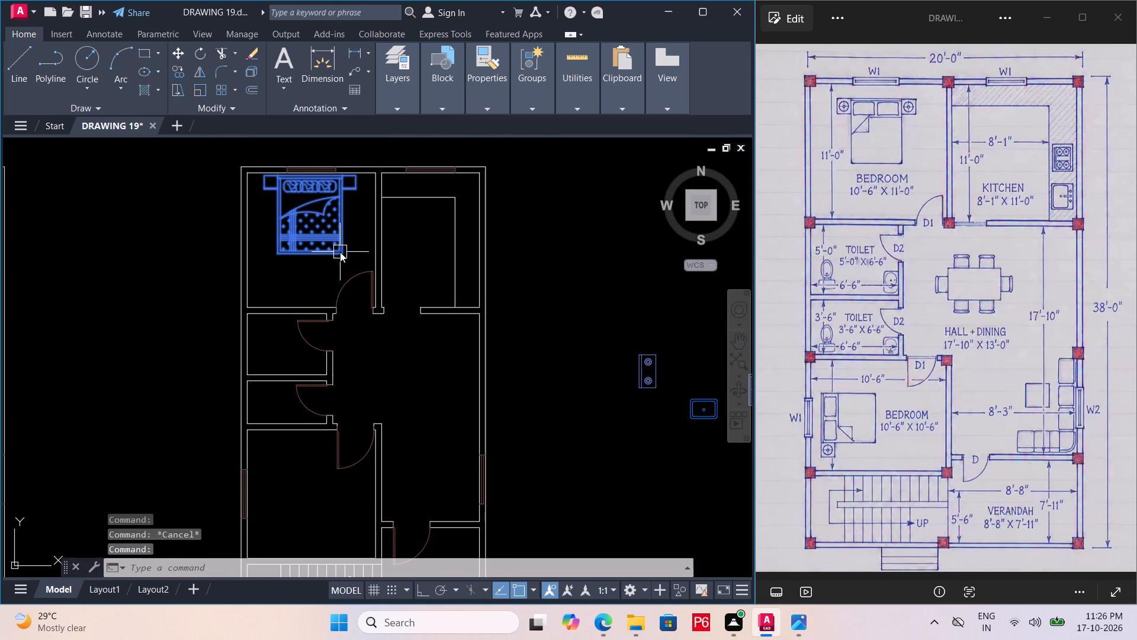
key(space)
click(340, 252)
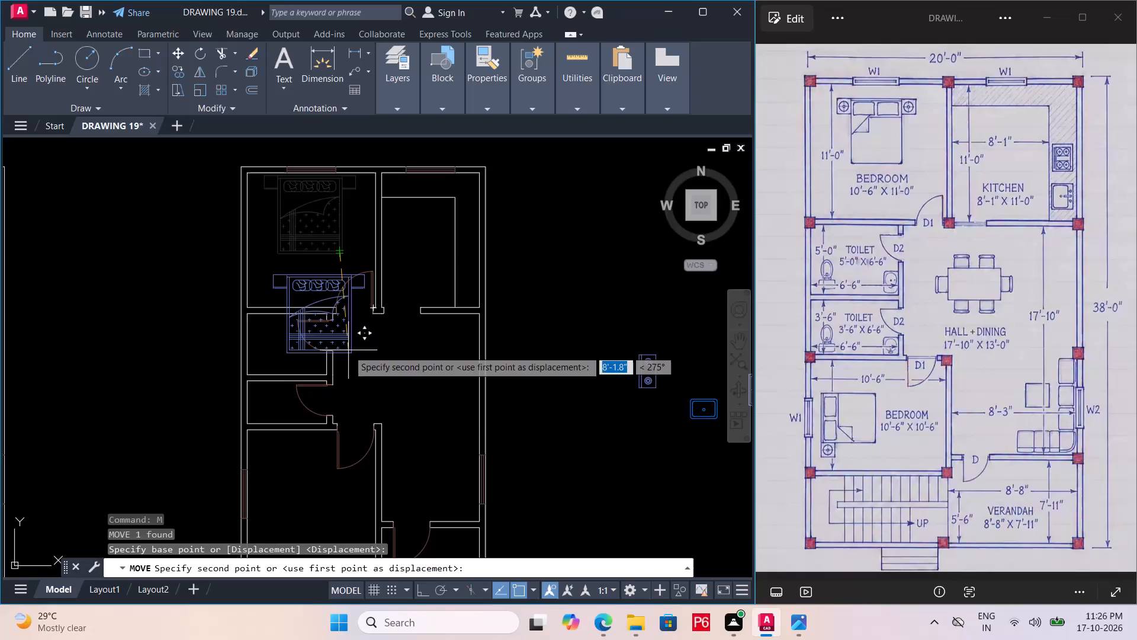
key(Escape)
Copy the north bedroom's bed straight down into the south bedroom.
click(338, 242)
text(CO)
key(space)
click(338, 242)
middle_drag(318, 422, 336, 206)
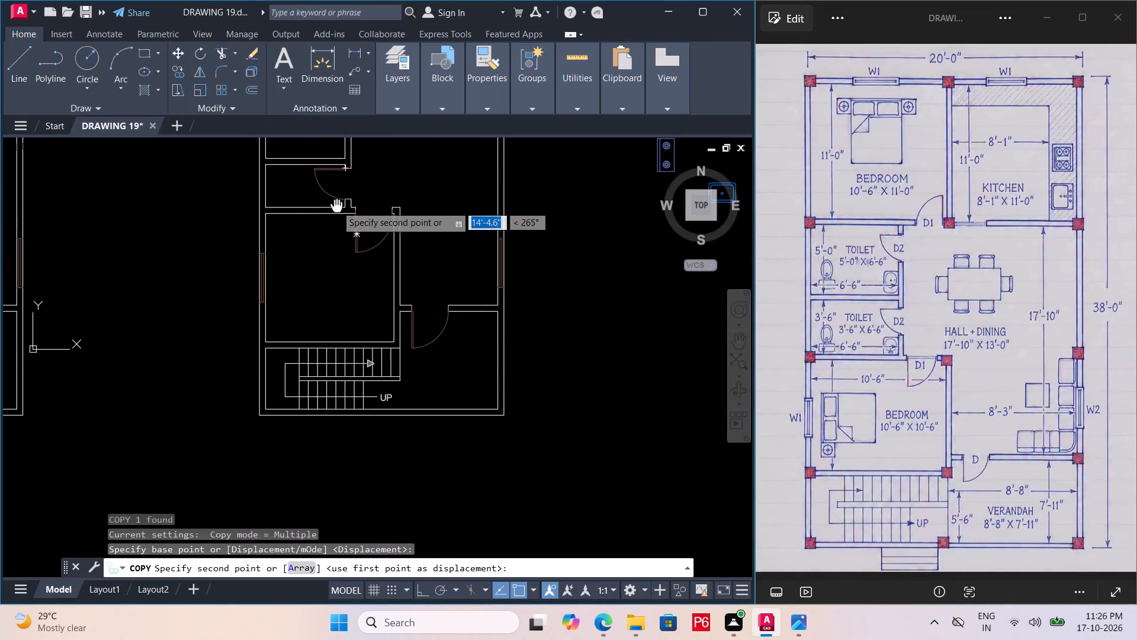
scroll(354, 312, up, 3)
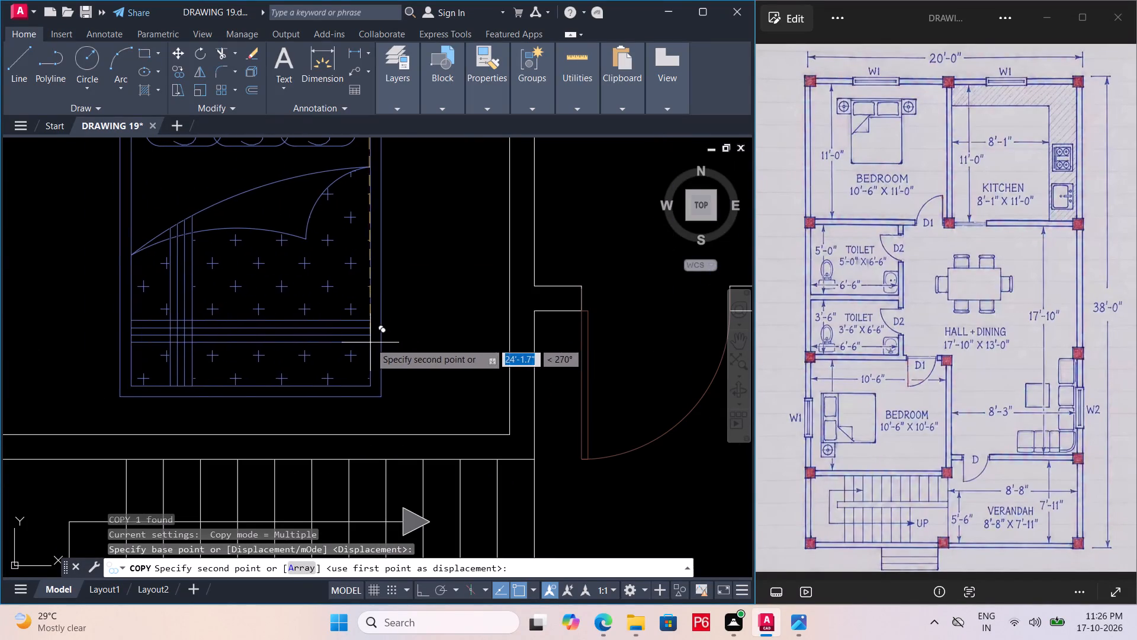
click(338, 343)
key(Escape)
Rotate the copied bed 90° counterclockwise with Ortho on so its headboard faces the west wall.
middle_drag(341, 350, 371, 380)
middle_drag(372, 340, 372, 358)
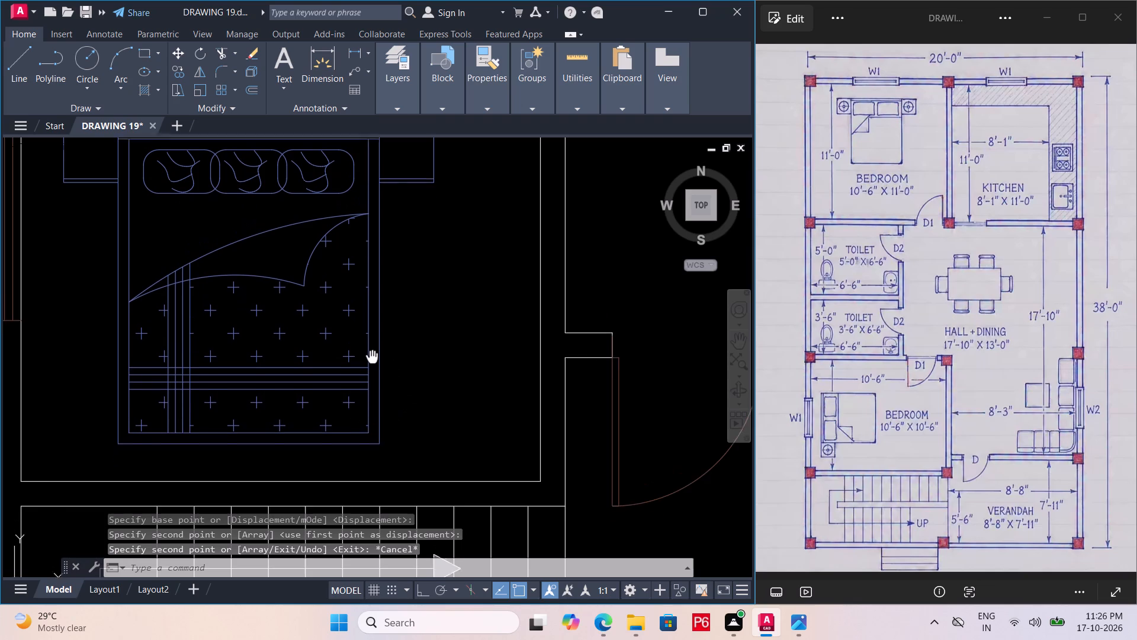
middle_drag(372, 358, 372, 374)
click(375, 319)
text(RO)
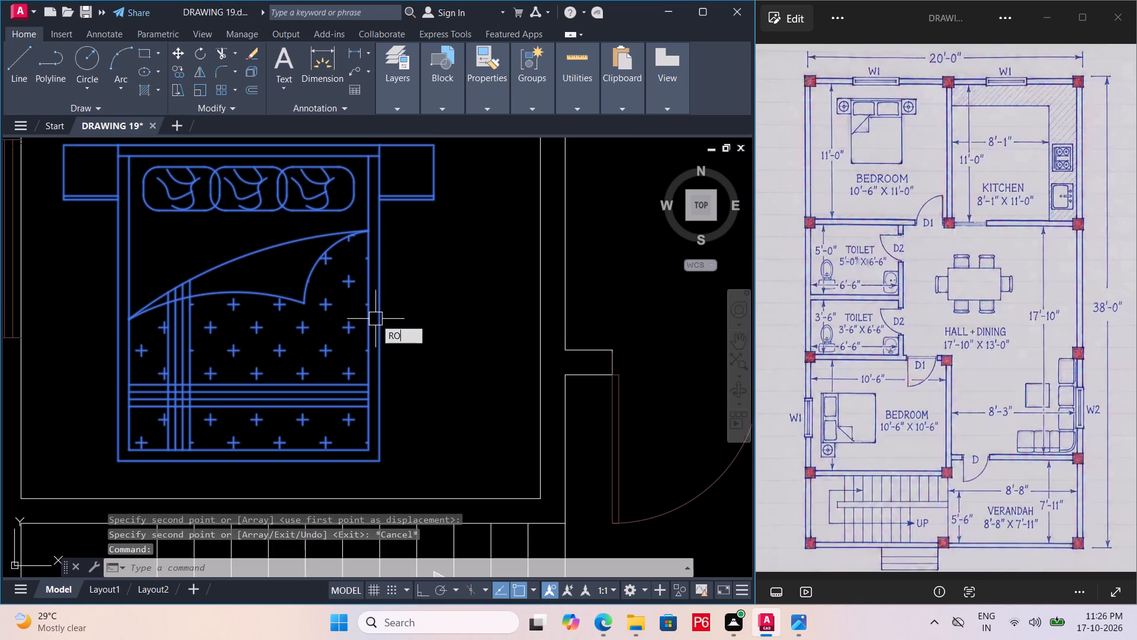
key(space)
drag(377, 321, 378, 309)
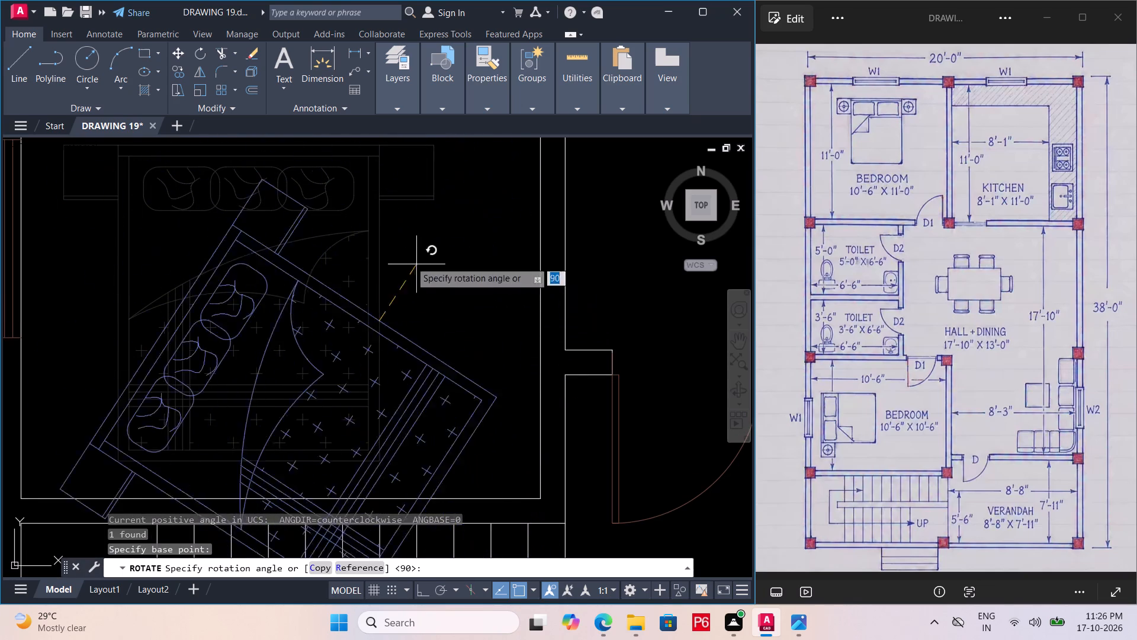
key(F8)
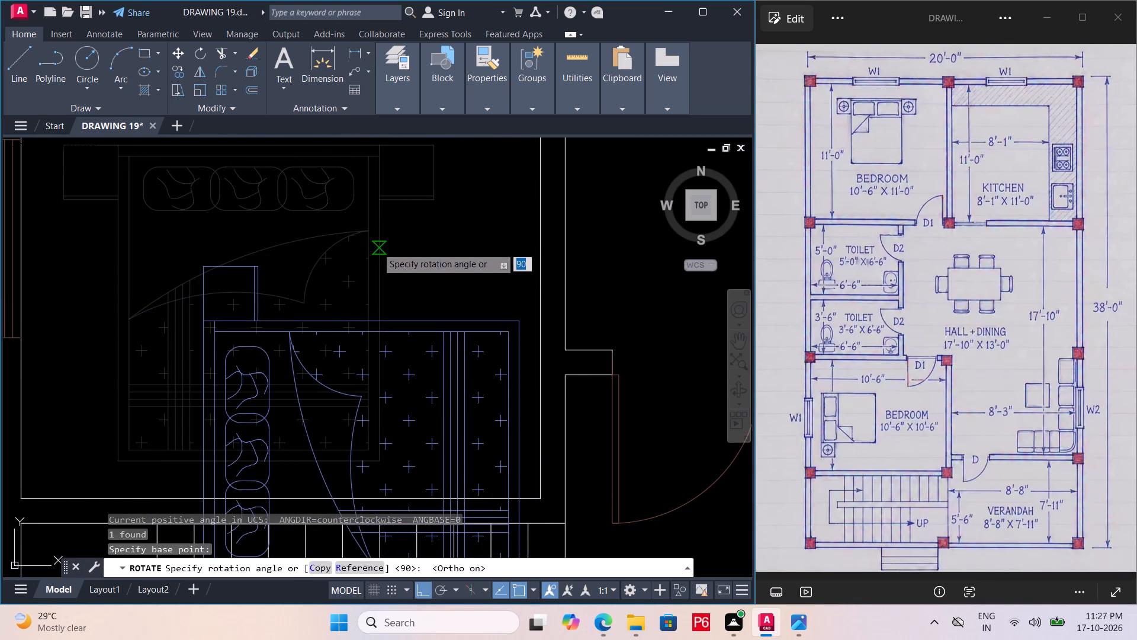
click(388, 239)
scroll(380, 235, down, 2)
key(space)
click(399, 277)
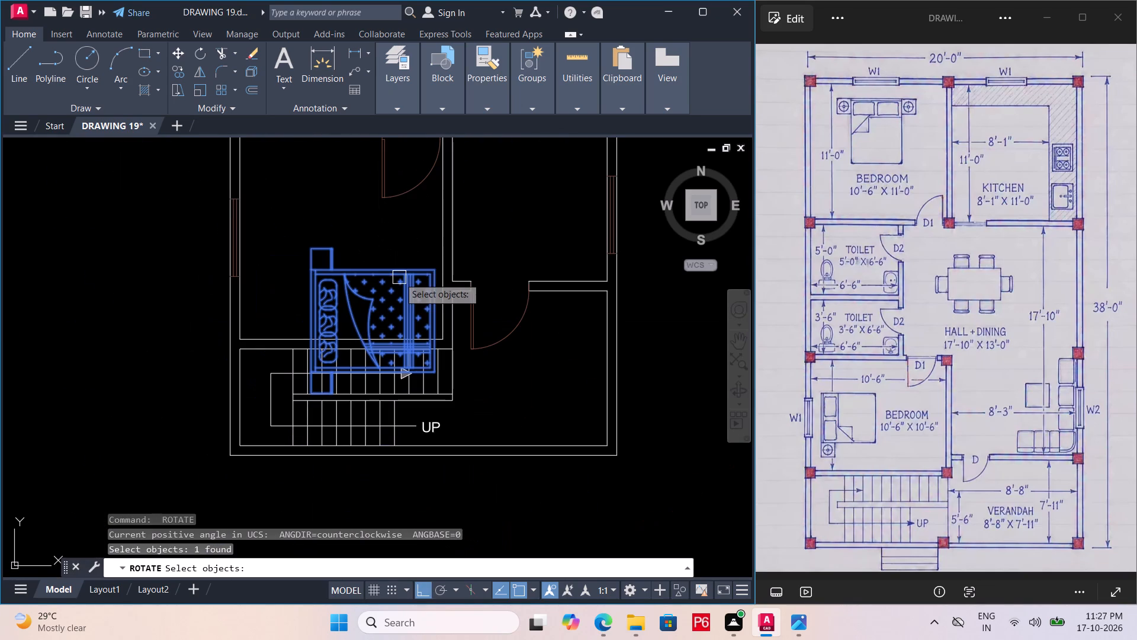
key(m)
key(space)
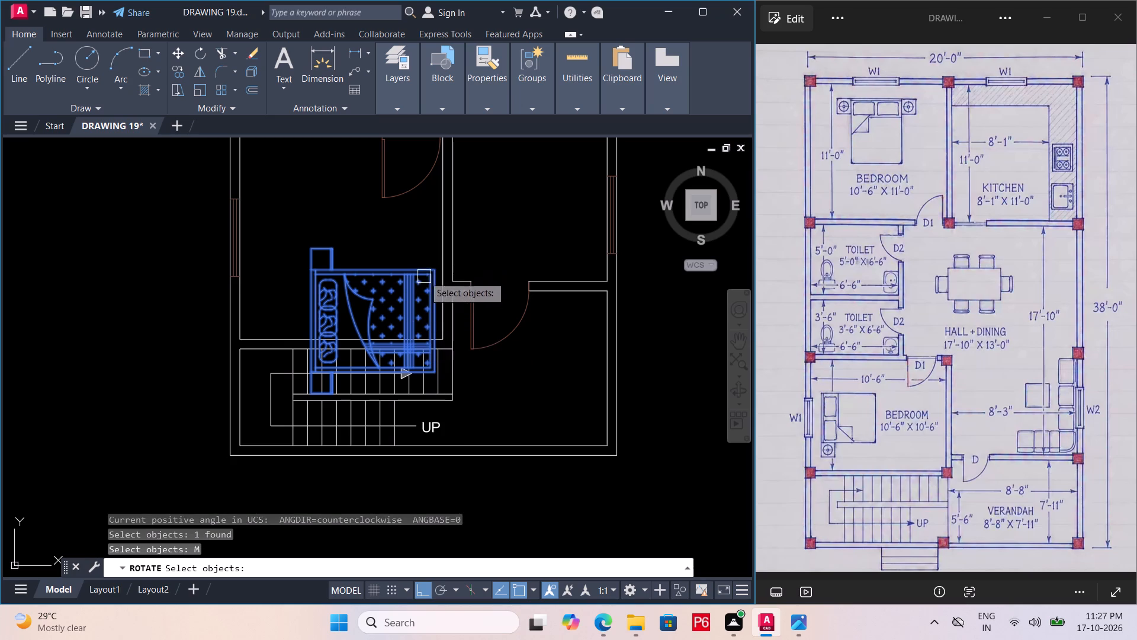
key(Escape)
Move the rotated bed, with Ortho off, into the south bedroom beside the west window and save the drawing.
click(423, 277)
key(m)
key(space)
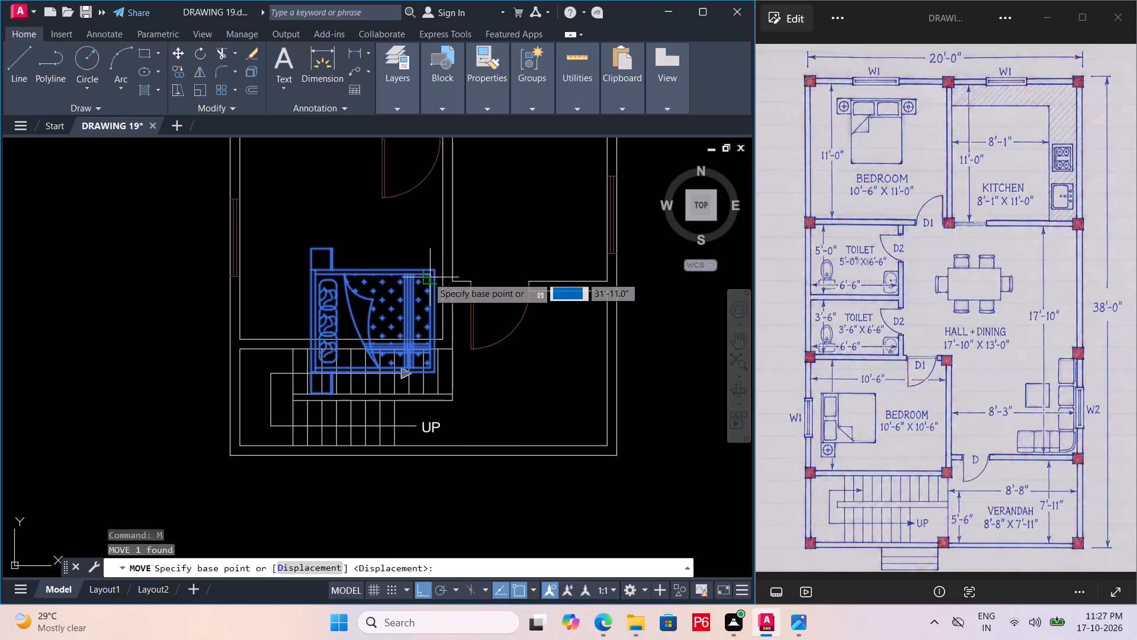
drag(432, 275, 420, 260)
key(F8)
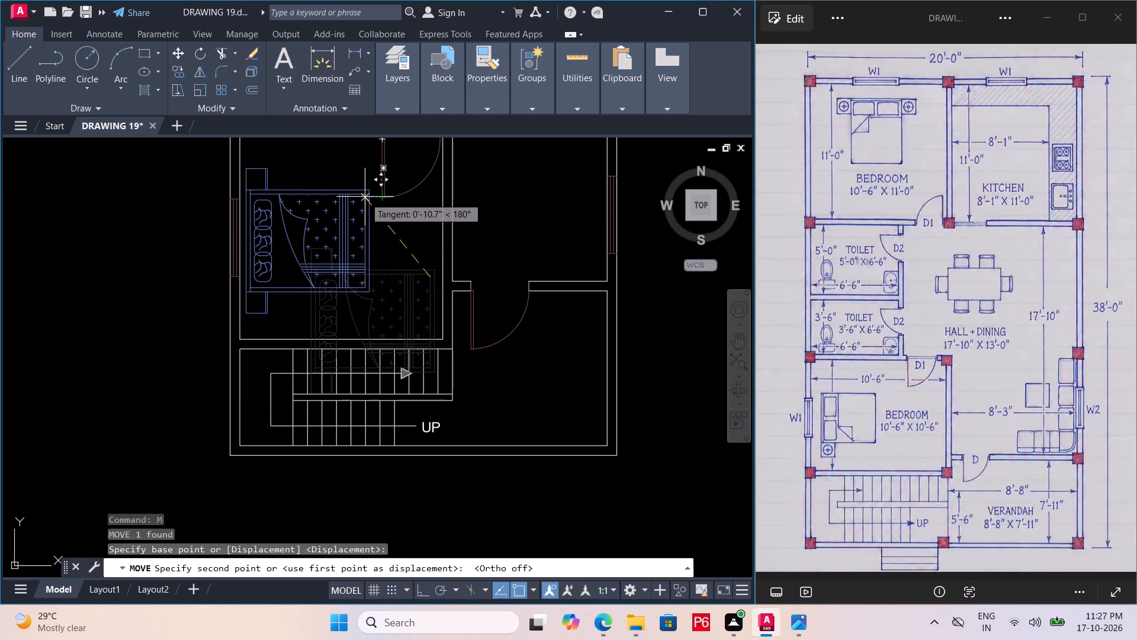
click(366, 182)
middle_drag(381, 228, 380, 239)
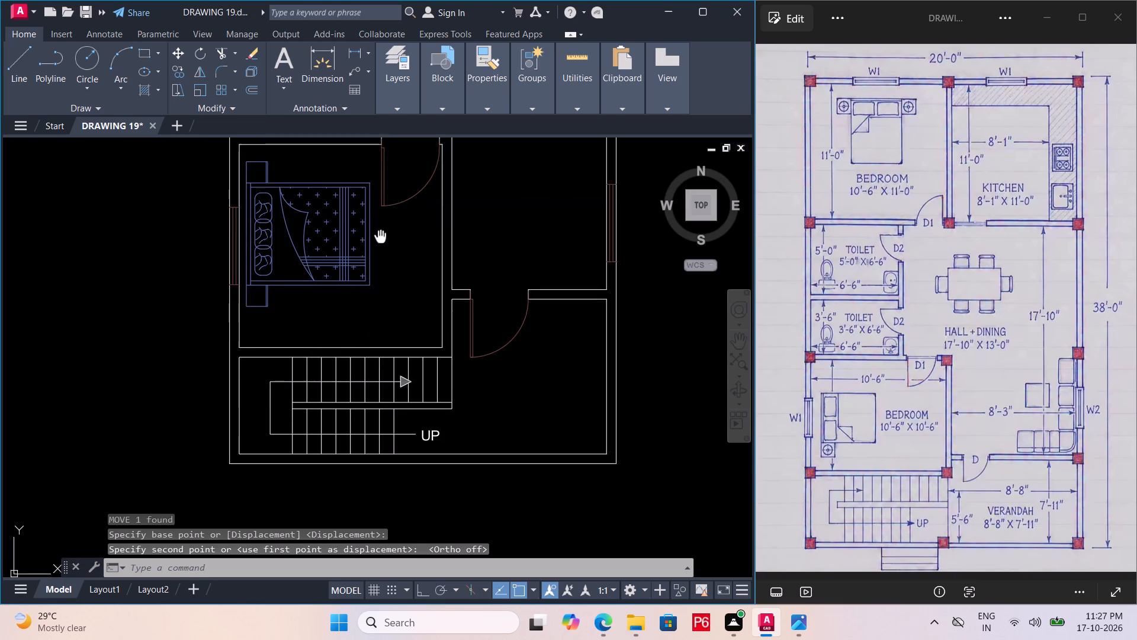
middle_drag(380, 239, 386, 298)
key(ctrl+s)
key(ctrl+s)
Shift the south bedroom's bed slightly southward by its southeast corner, away from the door swing.
click(359, 348)
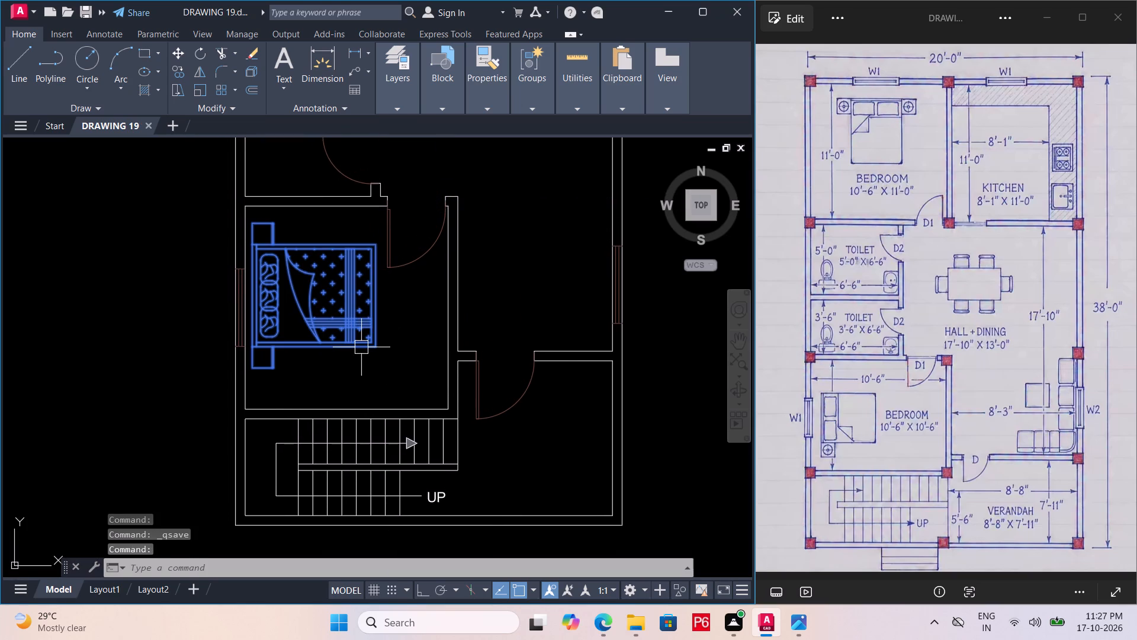
key(m)
key(space)
scroll(367, 357, up, 3)
click(396, 317)
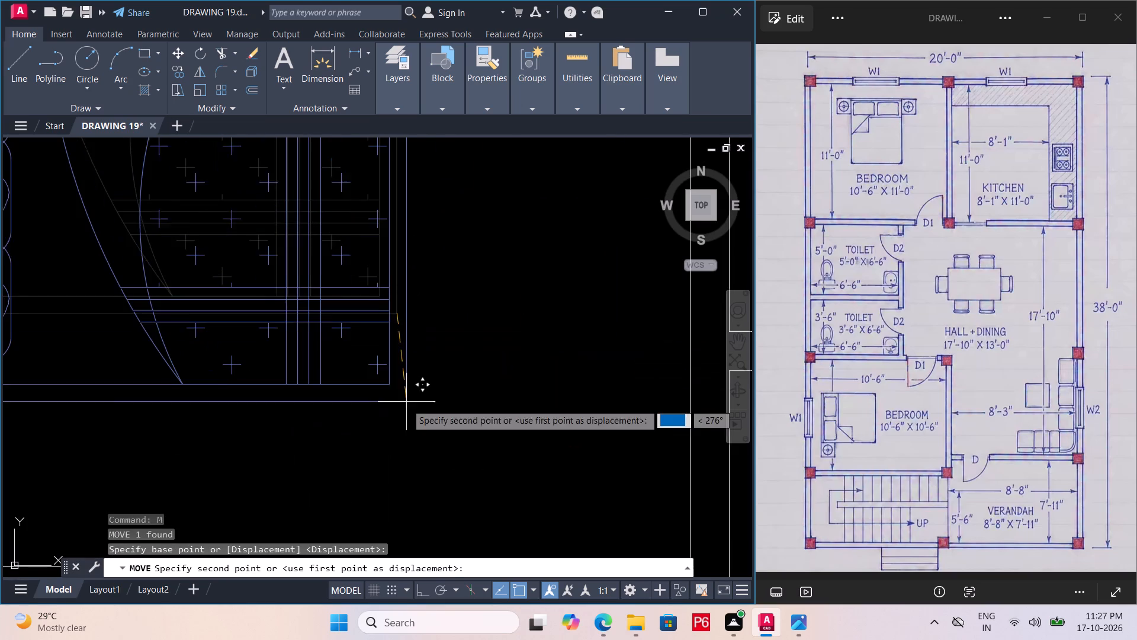
click(406, 409)
scroll(370, 388, down, 3)
middle_drag(355, 377, 346, 356)
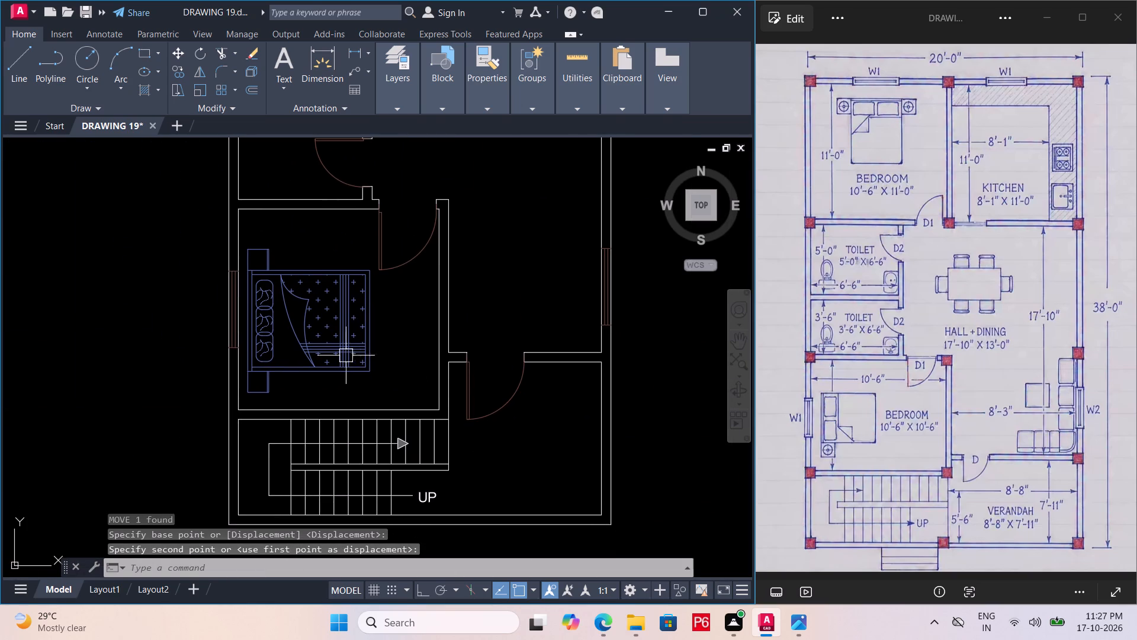
Nudge the south bedroom's bed slightly northwest, closer to the west wall, and save the drawing.
click(365, 361)
scroll(368, 367, up, 2)
key(m)
key(space)
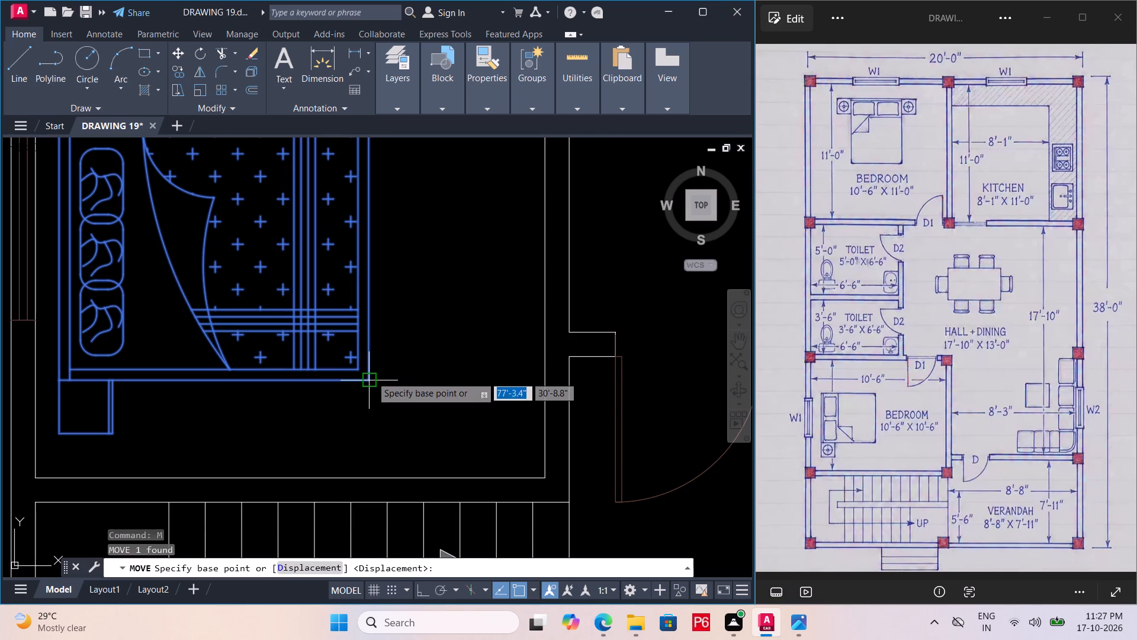
click(371, 377)
click(352, 353)
scroll(384, 353, down, 1)
middle_drag(384, 353, 391, 383)
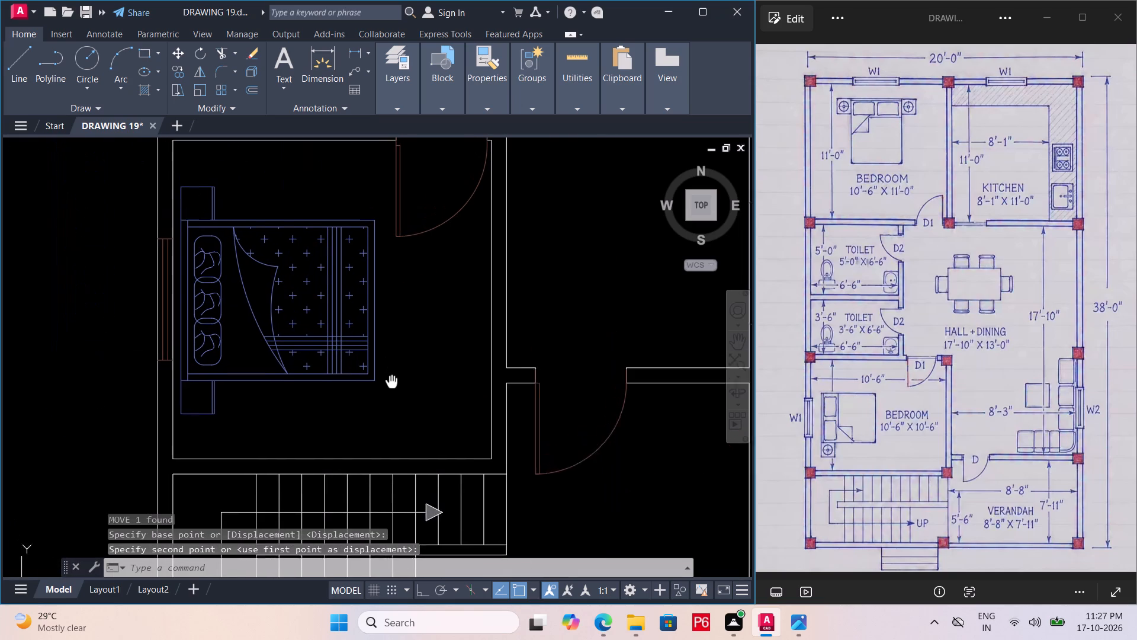
middle_drag(391, 383, 392, 388)
key(ctrl+s)
key(ctrl+s)
key(ctrl+s)
key(ctrl+s)
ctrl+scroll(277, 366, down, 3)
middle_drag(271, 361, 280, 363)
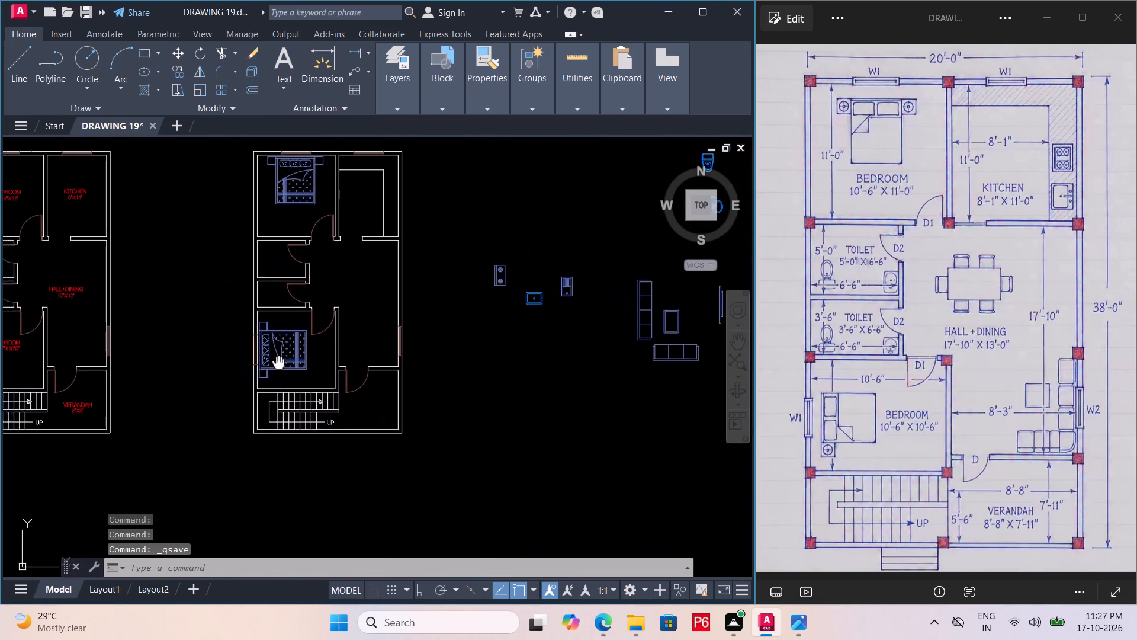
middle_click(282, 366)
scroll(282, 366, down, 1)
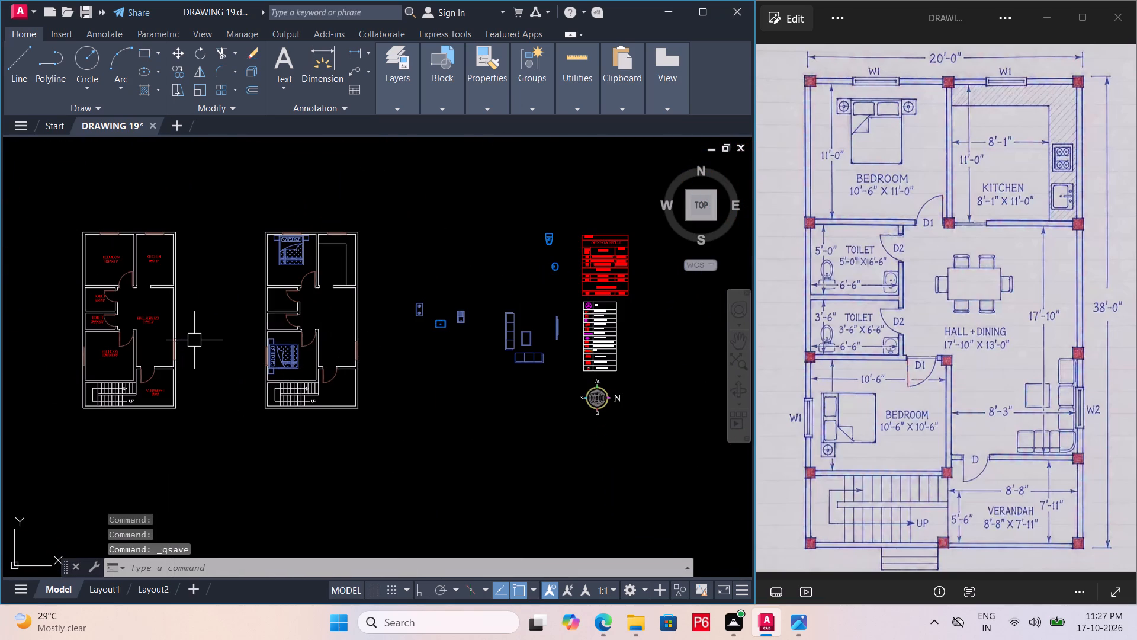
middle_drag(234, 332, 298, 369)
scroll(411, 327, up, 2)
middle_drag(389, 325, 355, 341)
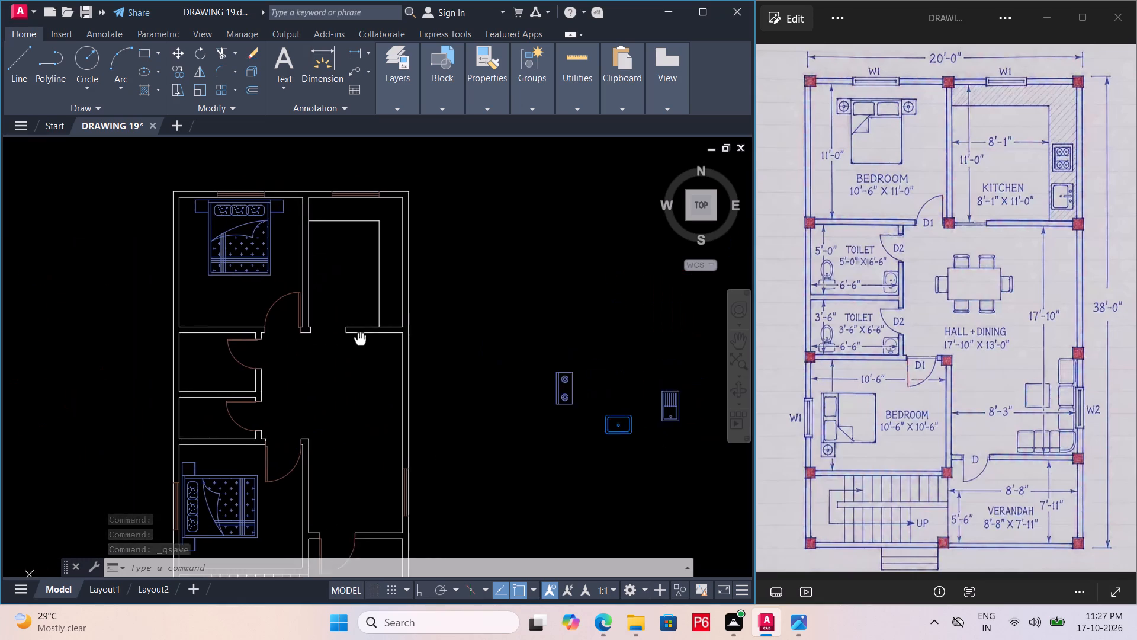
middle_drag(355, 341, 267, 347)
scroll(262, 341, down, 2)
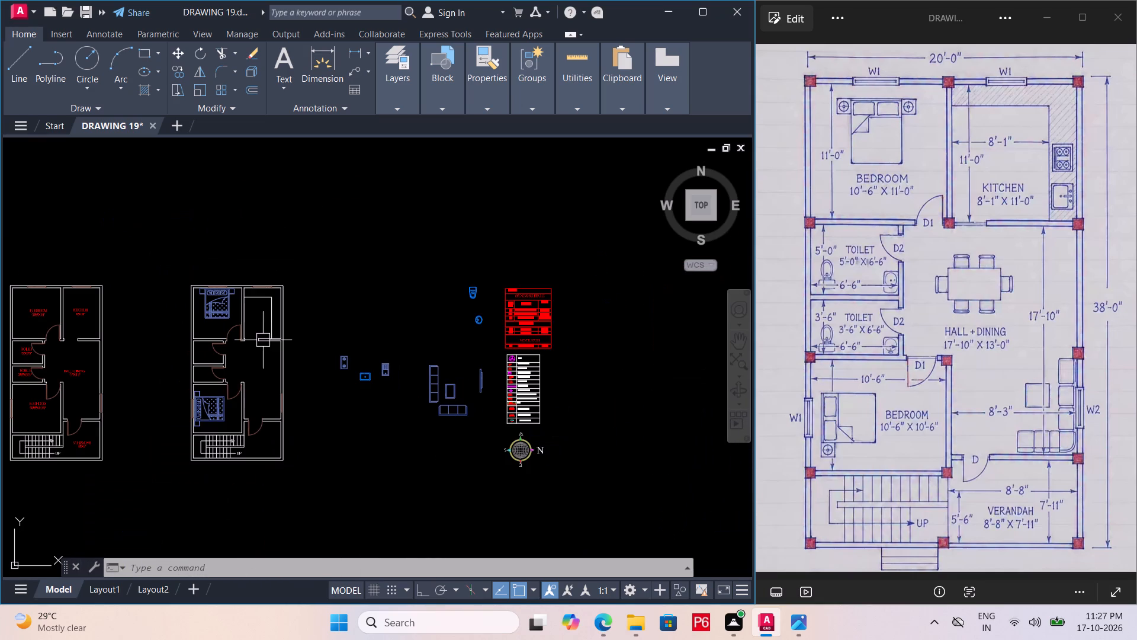
Copy the WC symbol from the loose furniture into the north toilet of the unlabelled plan.
scroll(266, 321, up, 1)
middle_drag(268, 320, 316, 353)
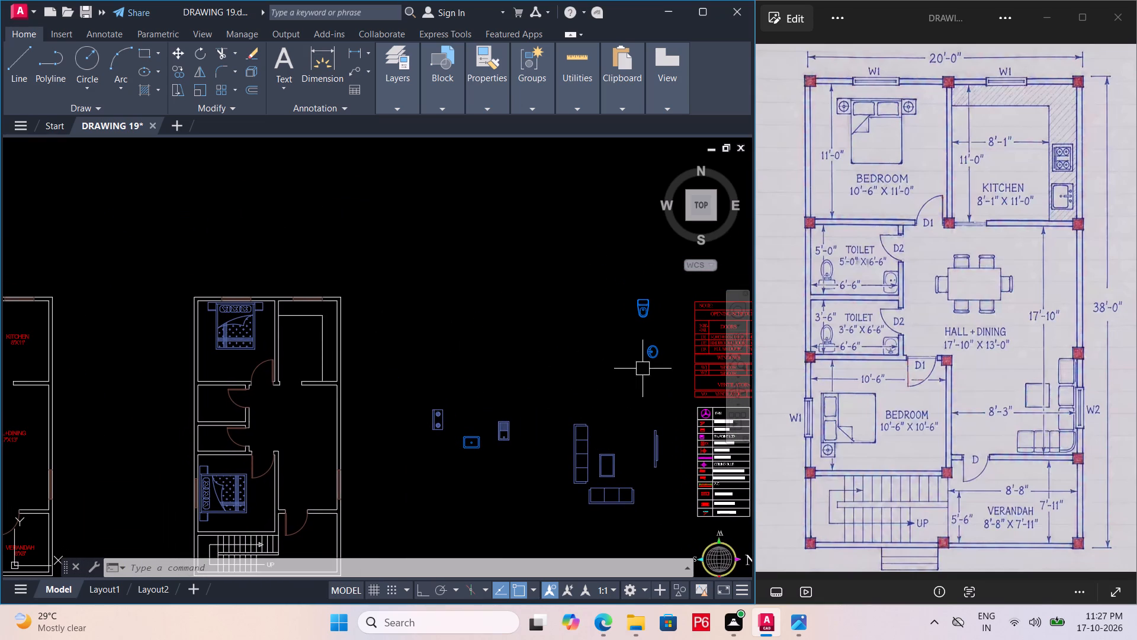
click(645, 311)
text(CO)
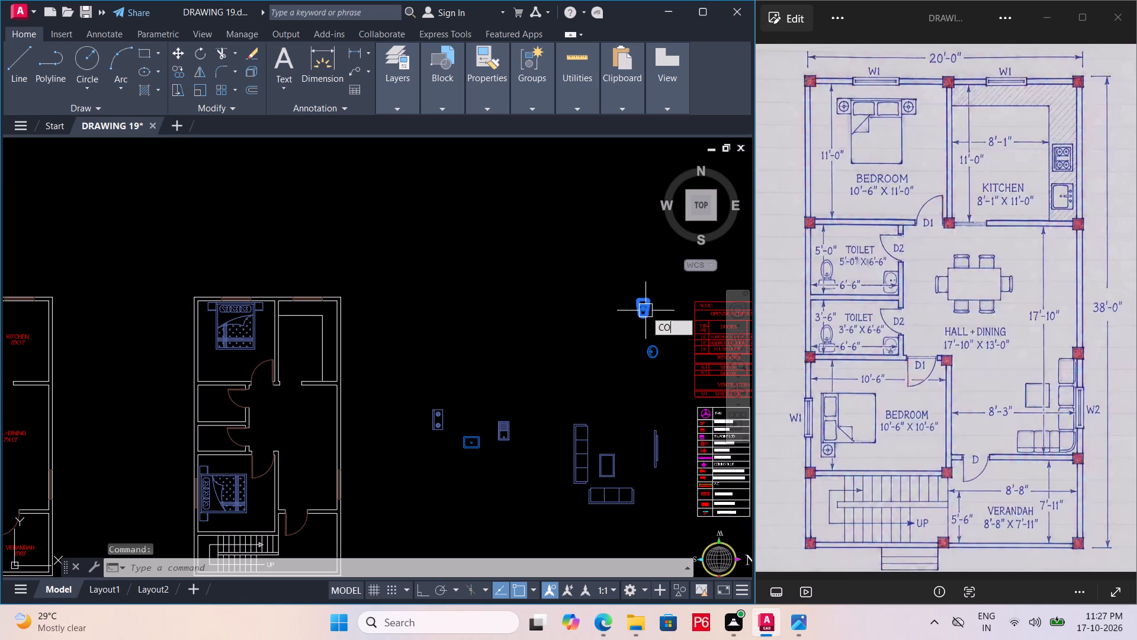
key(space)
click(645, 311)
scroll(249, 397, up, 4)
middle_drag(252, 393, 479, 305)
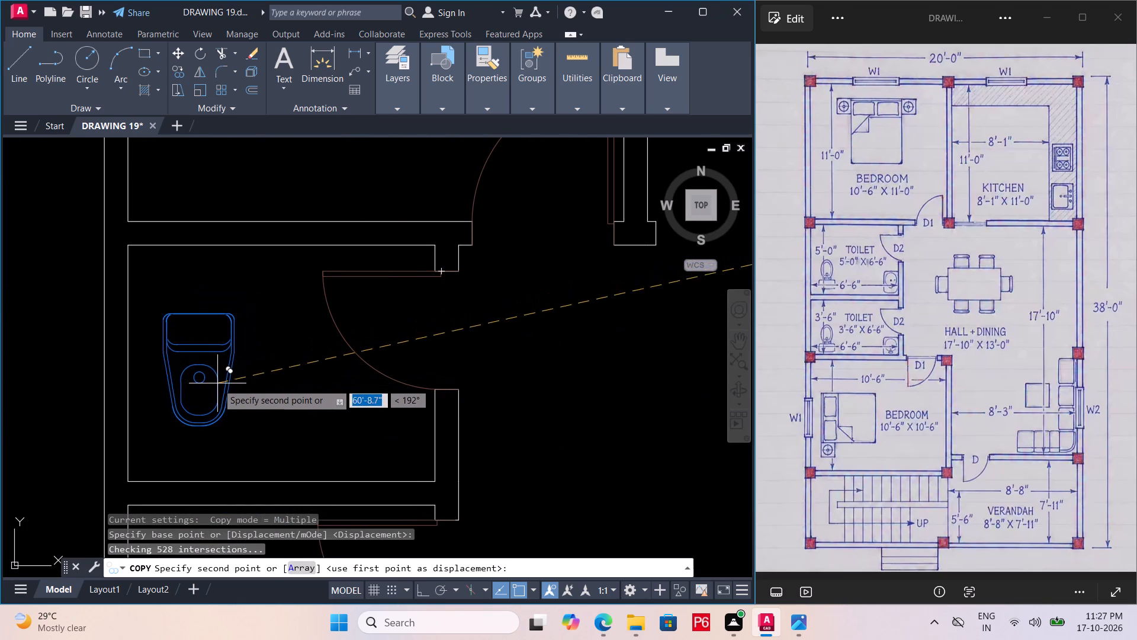
drag(198, 400, 204, 398)
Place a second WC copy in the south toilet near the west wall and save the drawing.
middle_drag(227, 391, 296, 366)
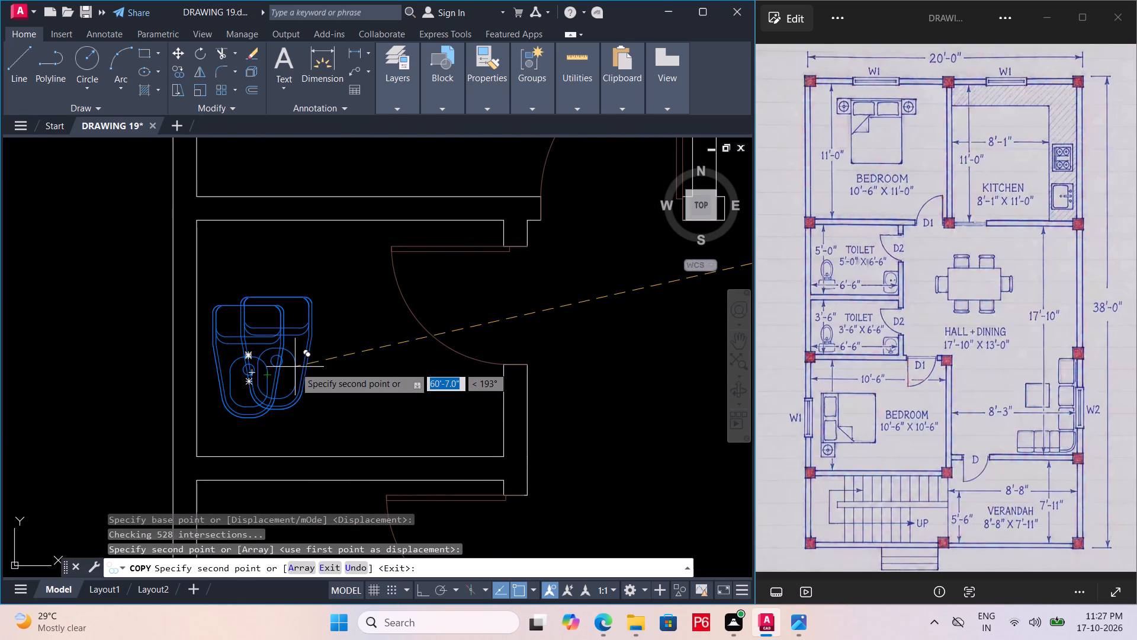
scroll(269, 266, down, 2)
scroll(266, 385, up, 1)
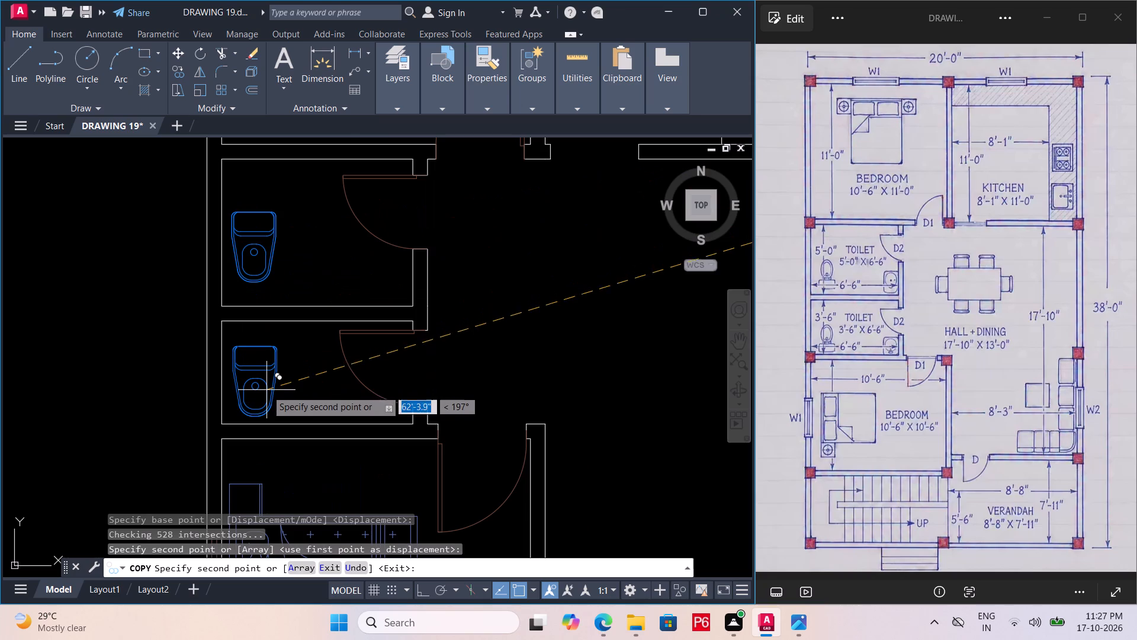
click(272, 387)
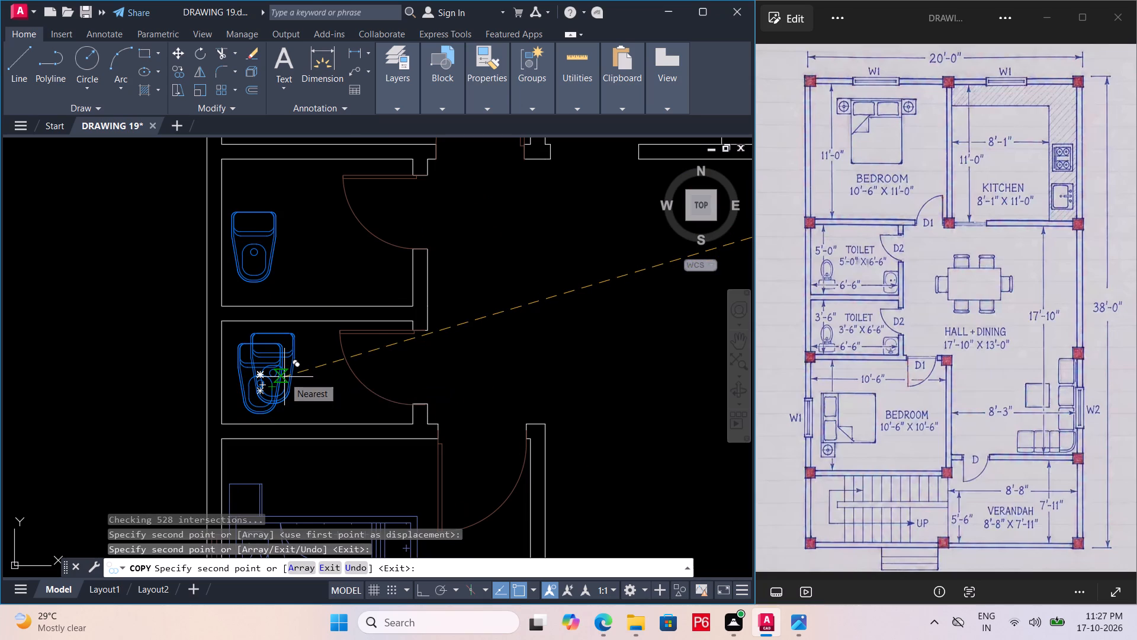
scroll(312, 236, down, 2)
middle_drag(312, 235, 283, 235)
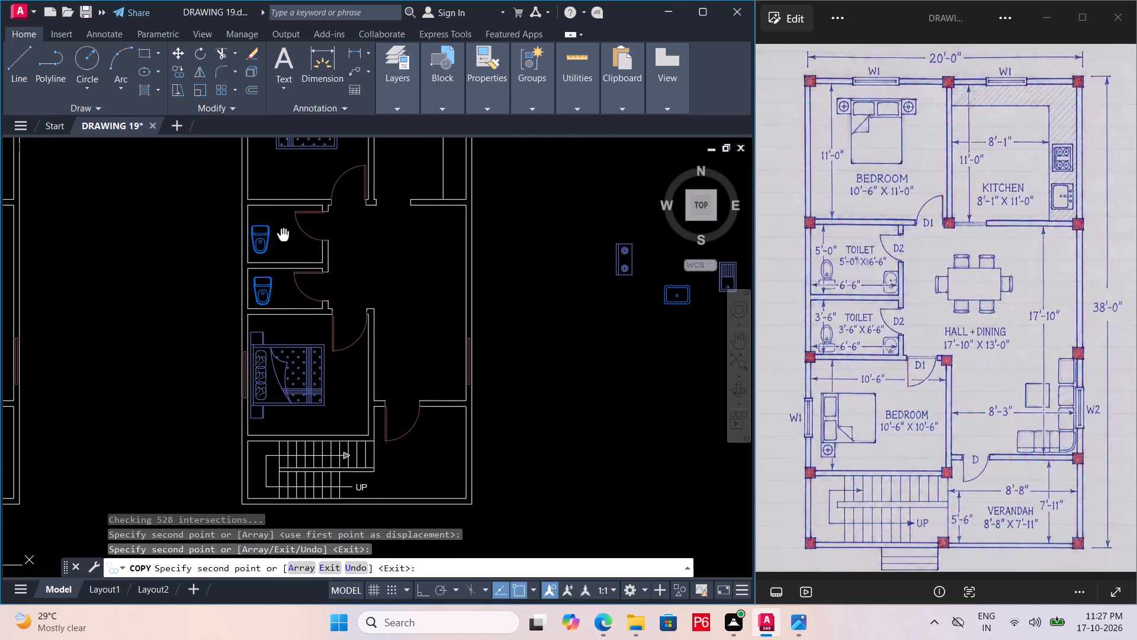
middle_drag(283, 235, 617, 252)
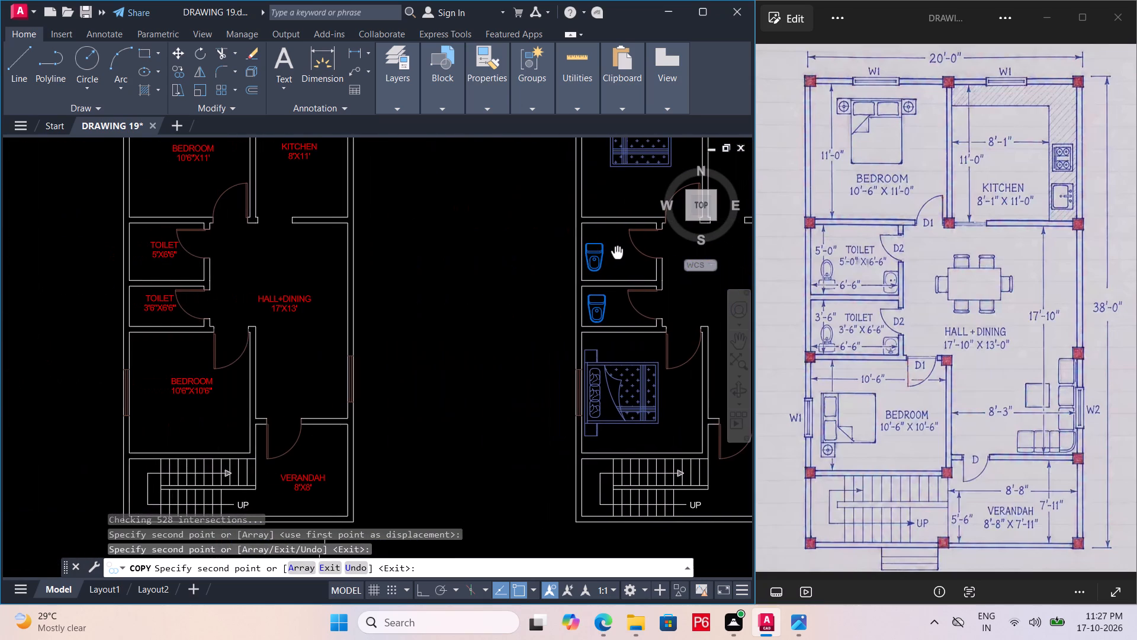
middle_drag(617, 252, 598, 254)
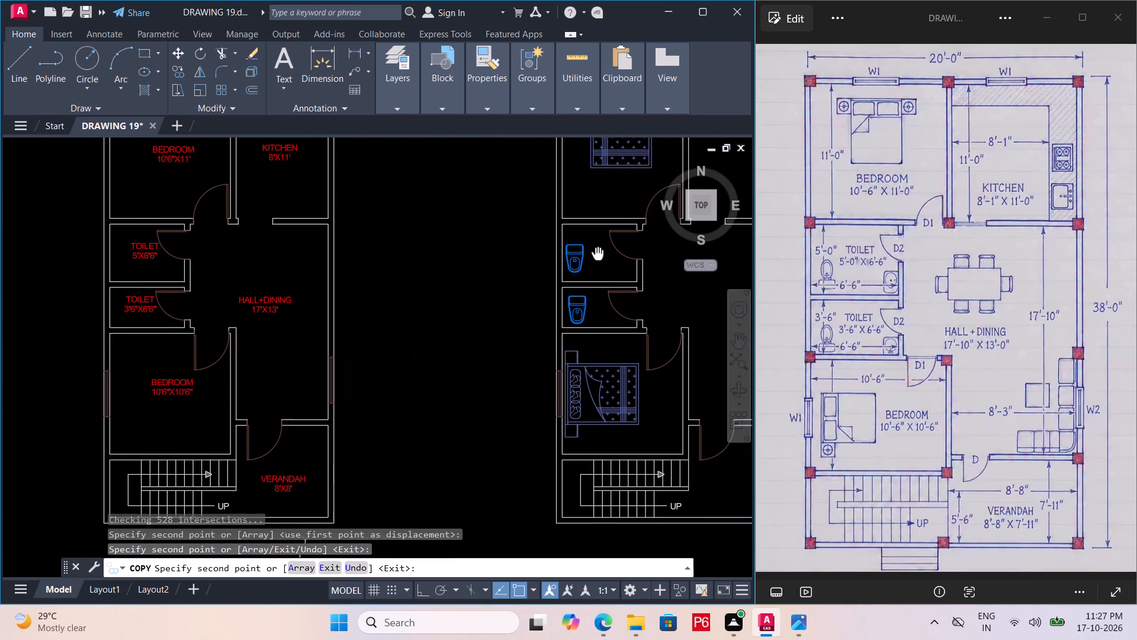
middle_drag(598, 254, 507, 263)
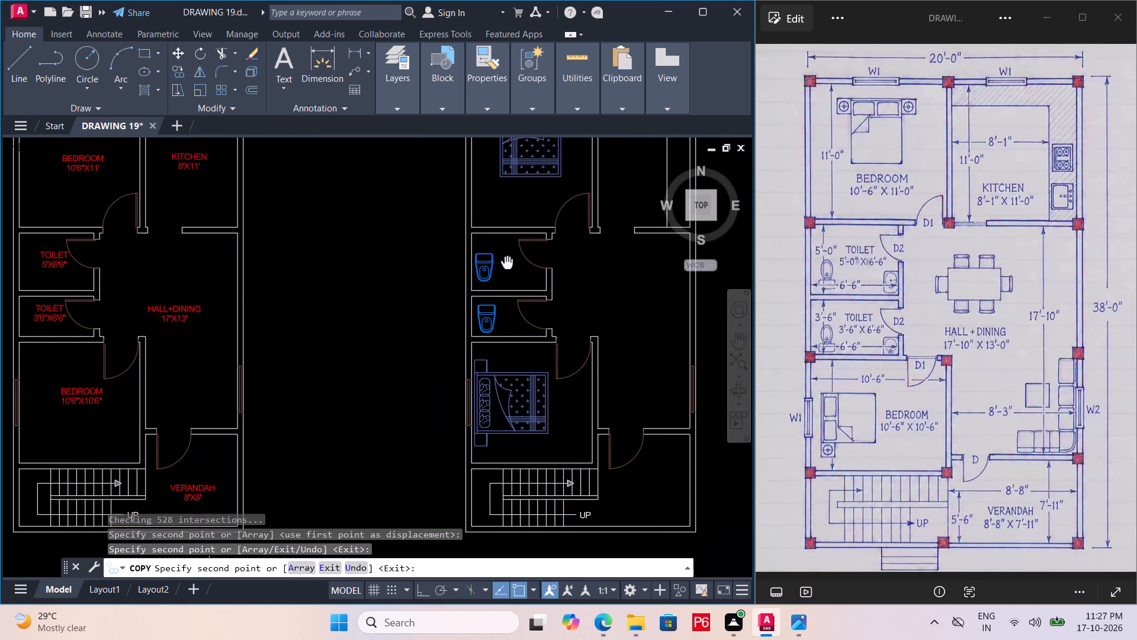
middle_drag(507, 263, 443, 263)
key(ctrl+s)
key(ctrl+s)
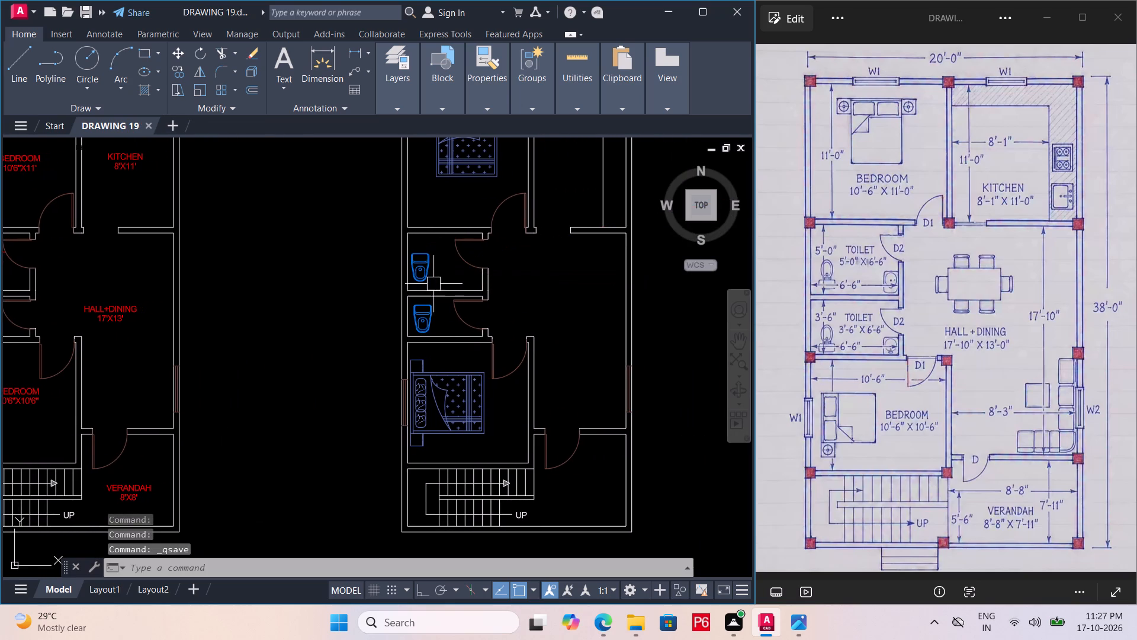
Rotate the north toilet's WC 180° with Ortho on so its tank faces south.
scroll(433, 283, up, 2)
click(404, 248)
text(RO)
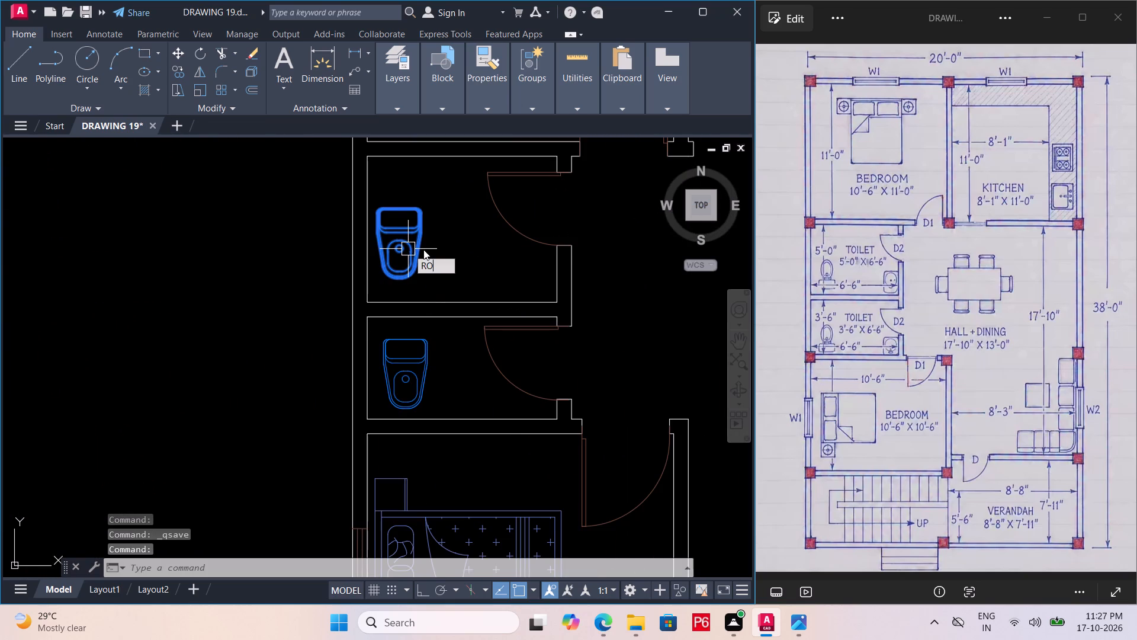
key(space)
click(419, 214)
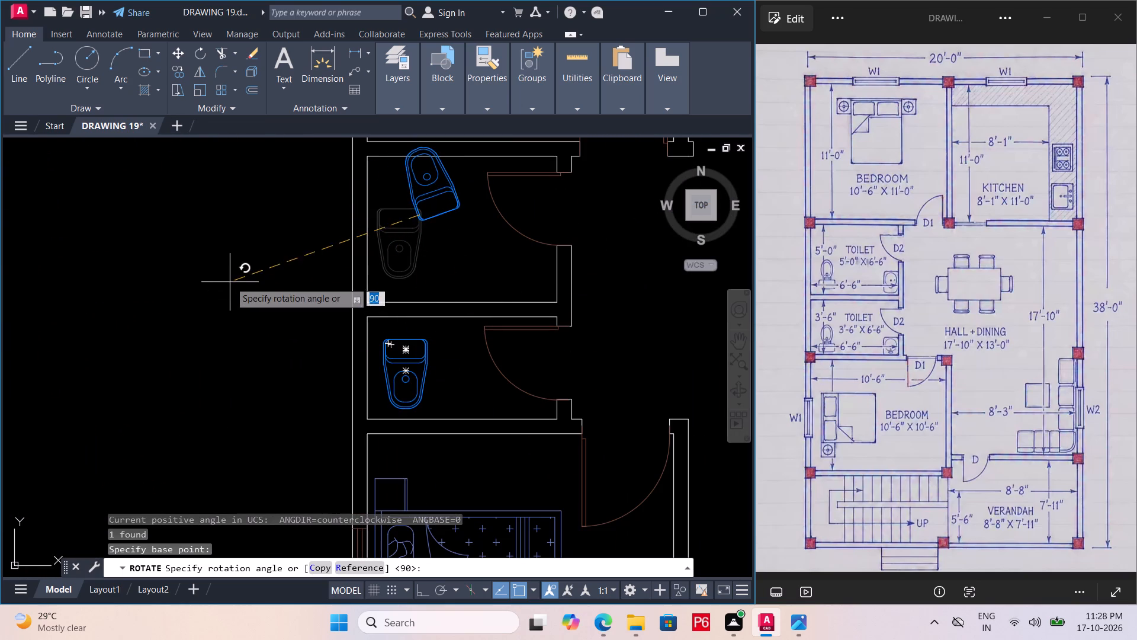
key(F8)
click(223, 249)
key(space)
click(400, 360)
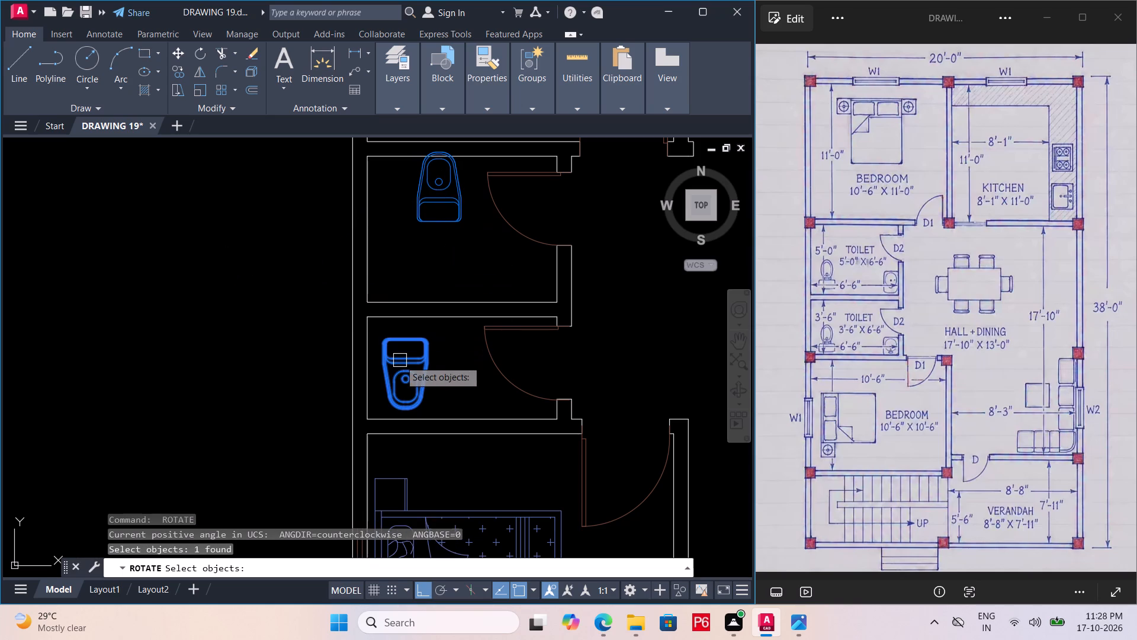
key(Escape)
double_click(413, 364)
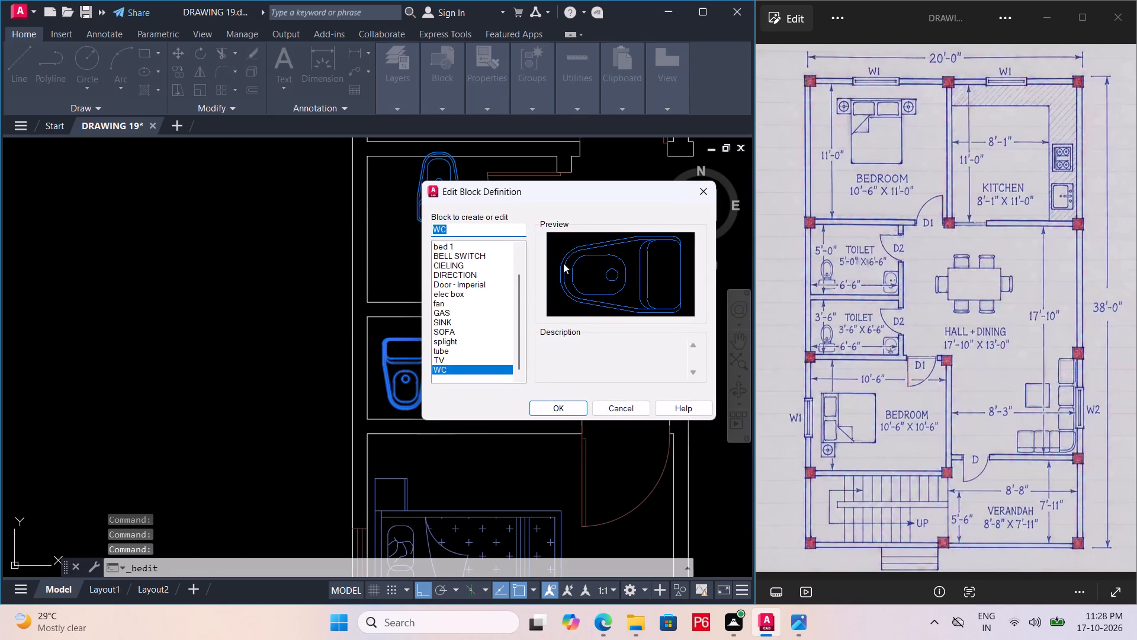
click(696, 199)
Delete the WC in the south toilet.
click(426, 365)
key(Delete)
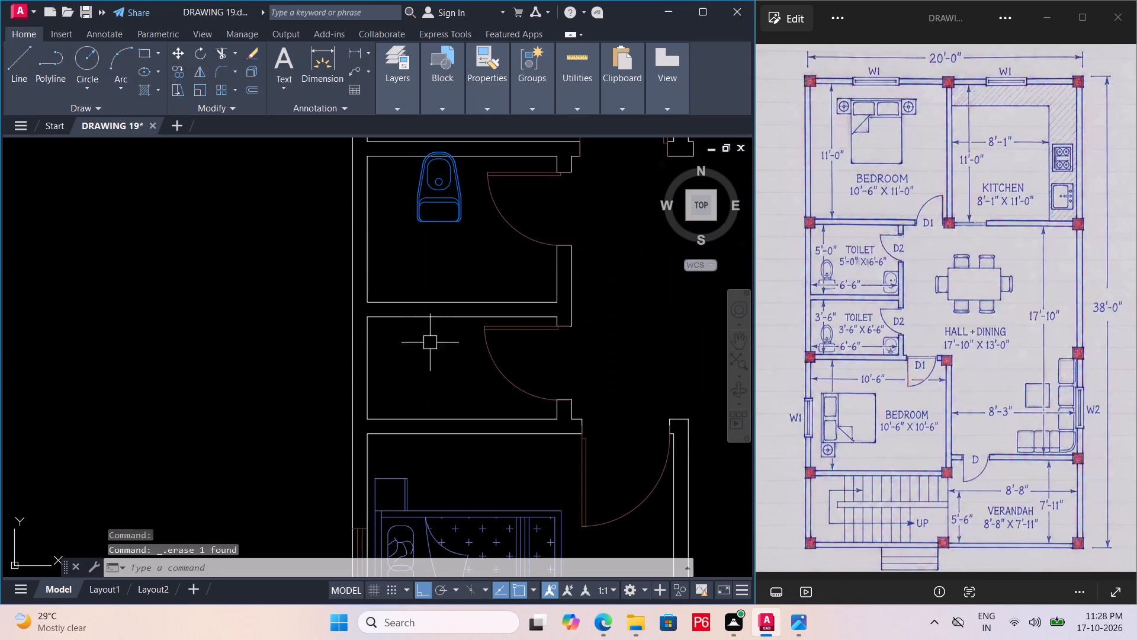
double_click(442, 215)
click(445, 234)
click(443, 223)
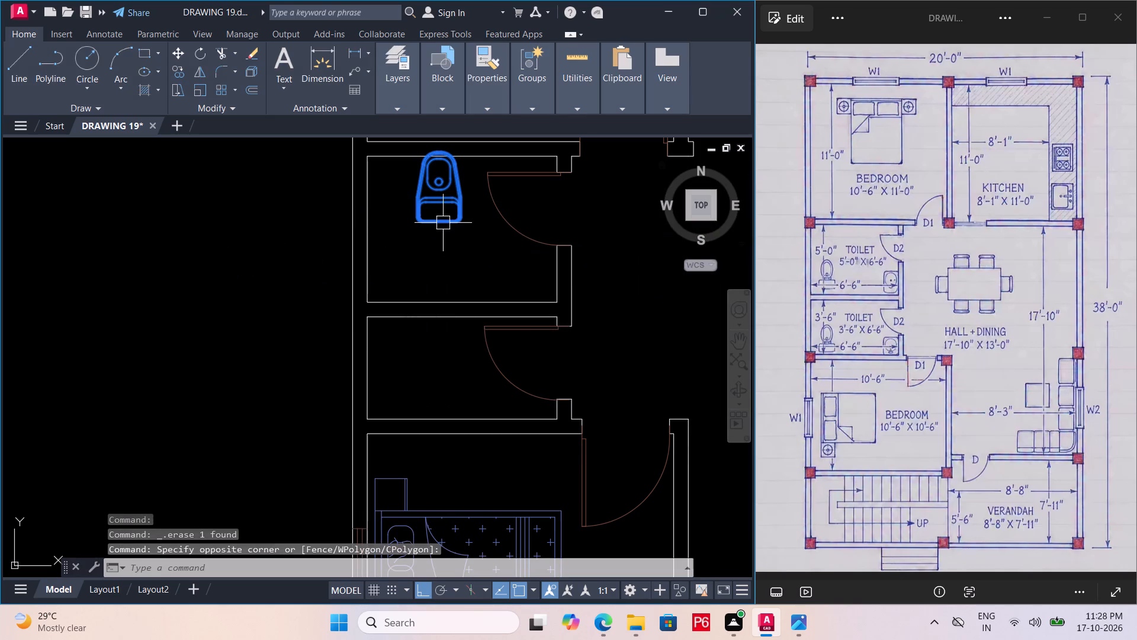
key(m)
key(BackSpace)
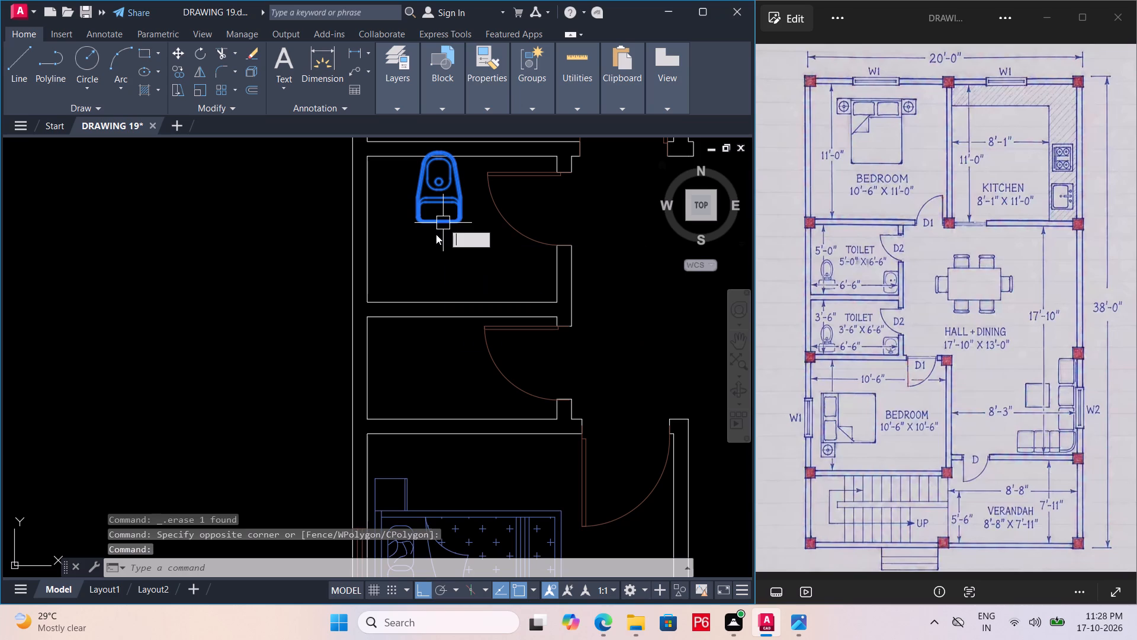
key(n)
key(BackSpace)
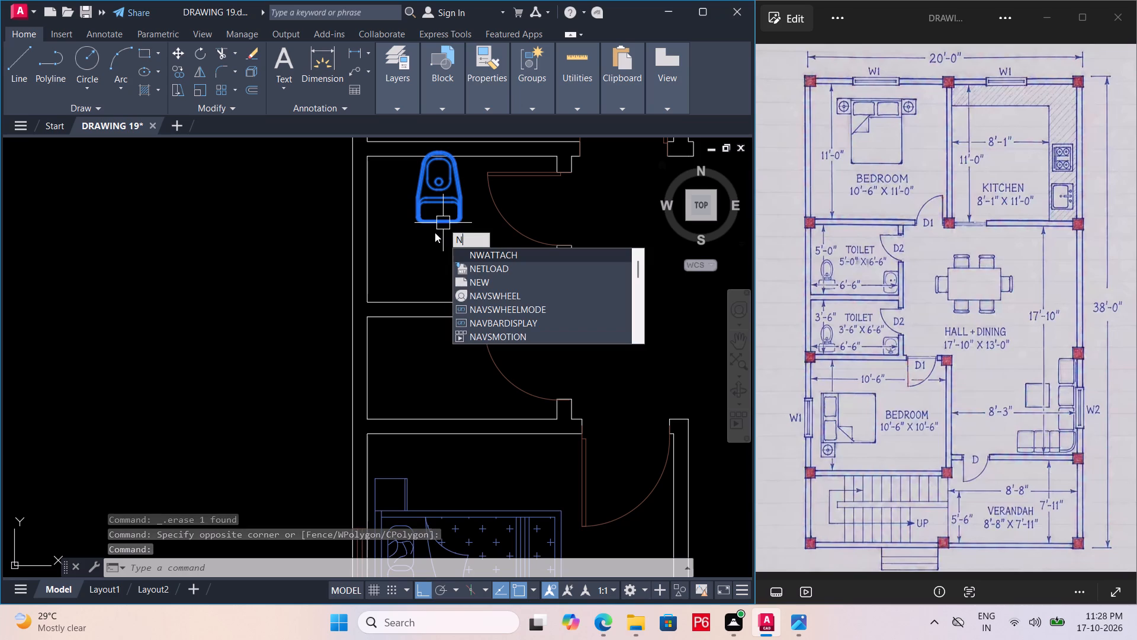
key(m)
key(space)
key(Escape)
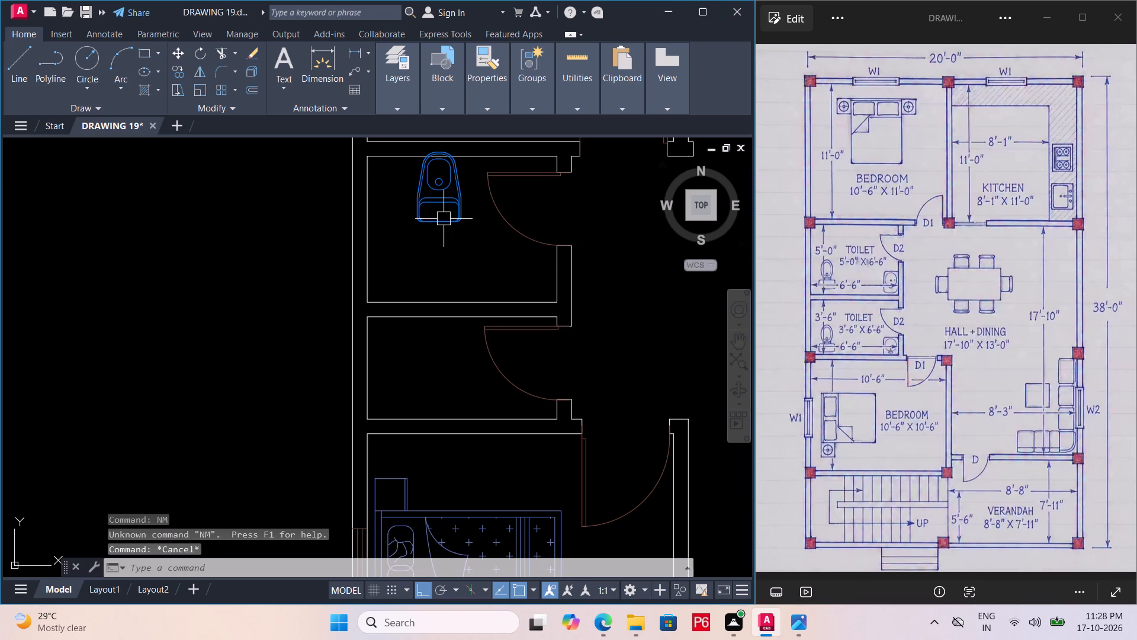
Move the north toilet's WC, with Ortho off, so its tank sits on the south wall near the west corner, and save.
click(444, 219)
key(m)
key(space)
click(439, 228)
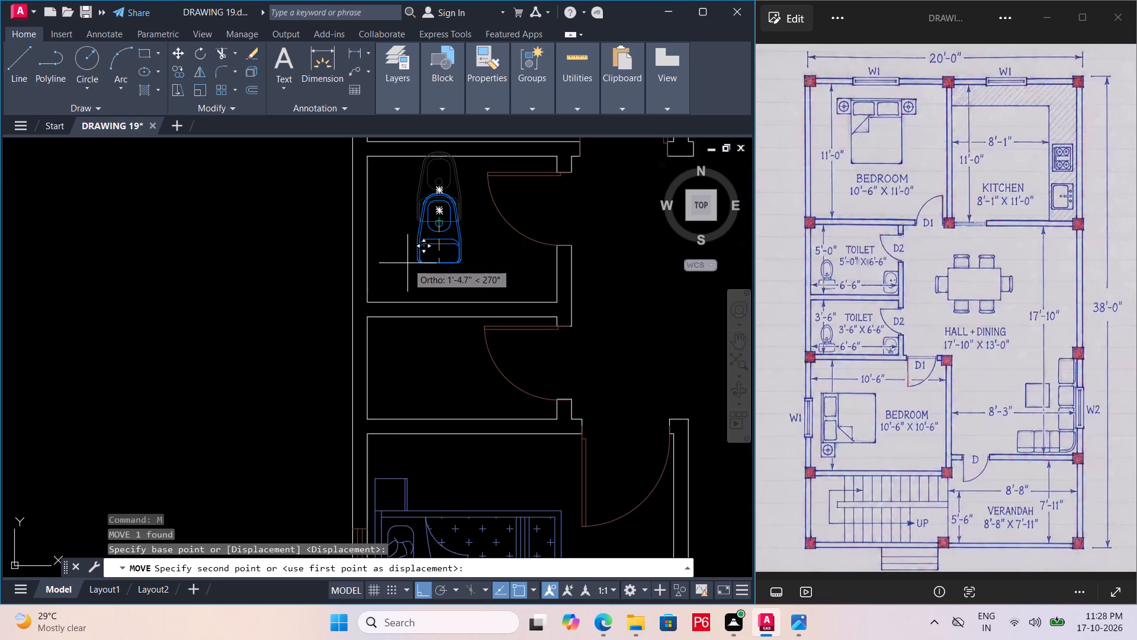
key(F8)
scroll(403, 290, up, 2)
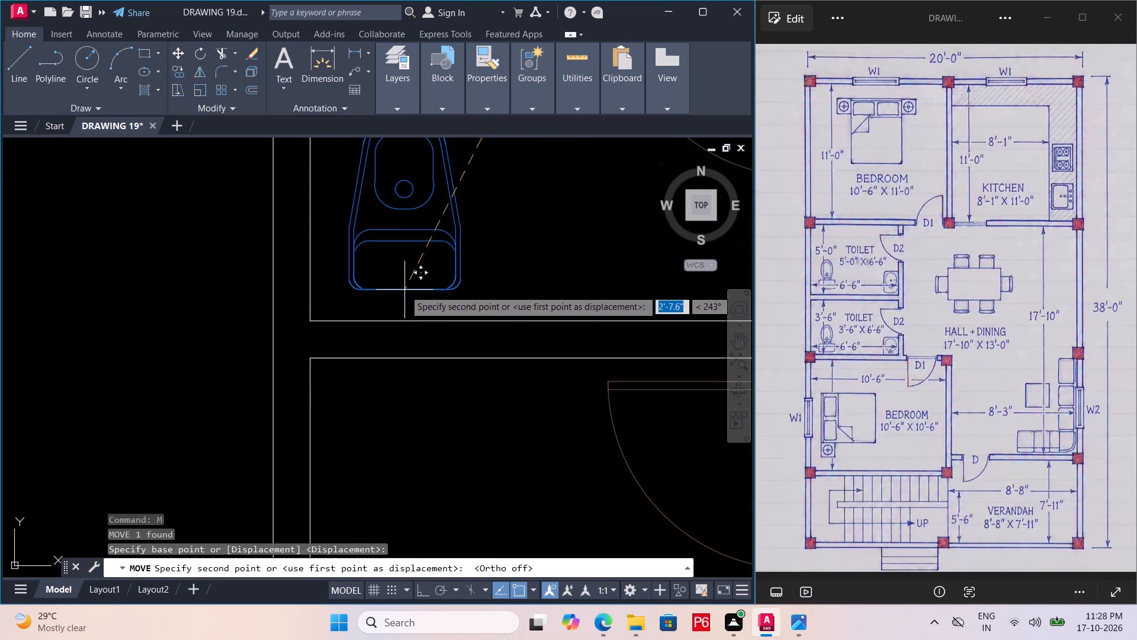
scroll(404, 290, up, 1)
double_click(367, 336)
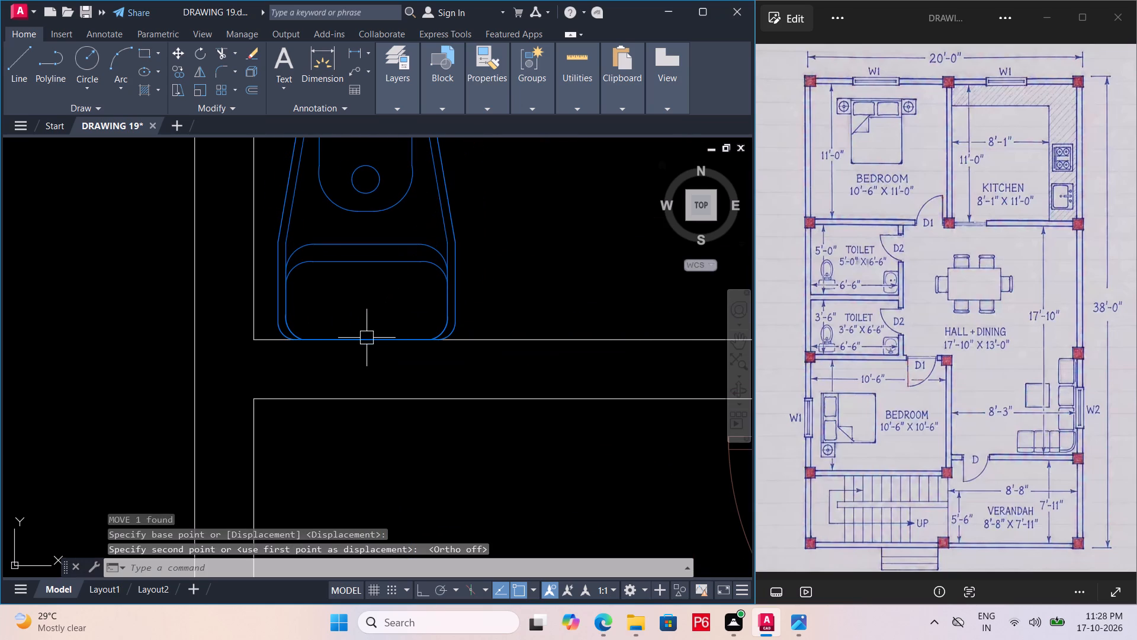
scroll(384, 336, down, 2)
middle_drag(376, 343, 366, 351)
key(ctrl+s)
key(ctrl+s)
key(ctrl+s)
key(ctrl+s)
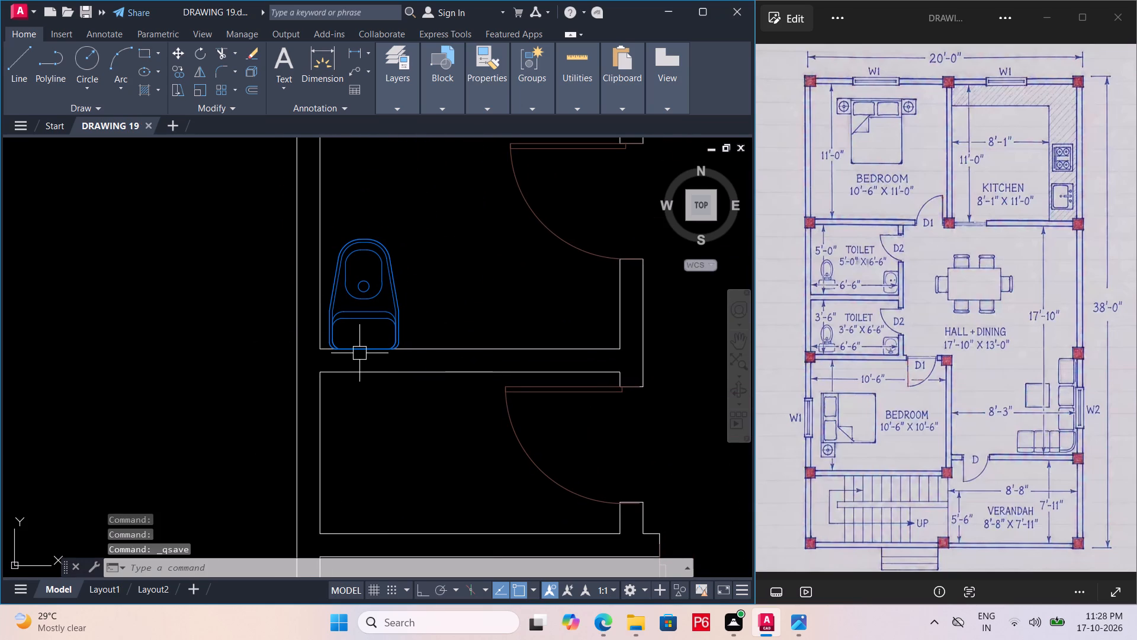
key(ctrl+s)
key(ctrl+s)
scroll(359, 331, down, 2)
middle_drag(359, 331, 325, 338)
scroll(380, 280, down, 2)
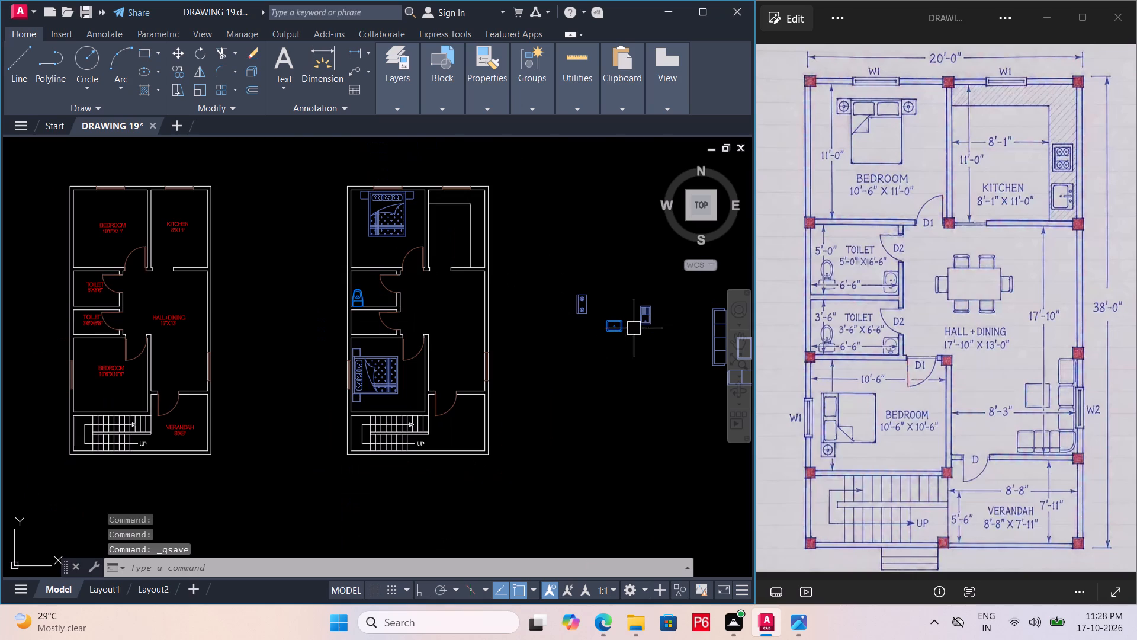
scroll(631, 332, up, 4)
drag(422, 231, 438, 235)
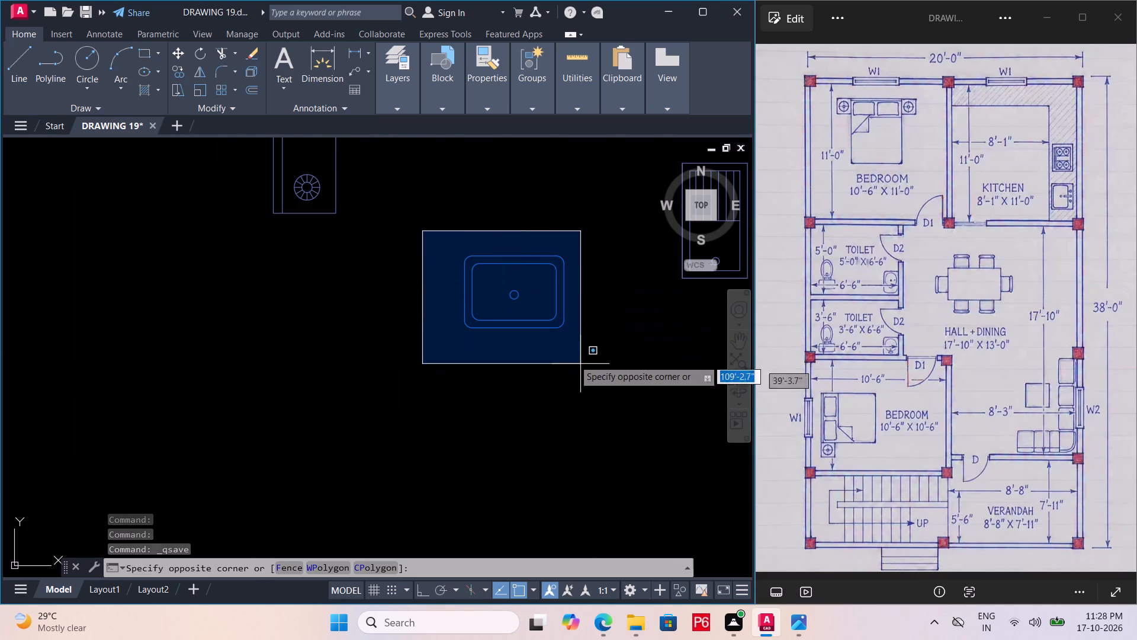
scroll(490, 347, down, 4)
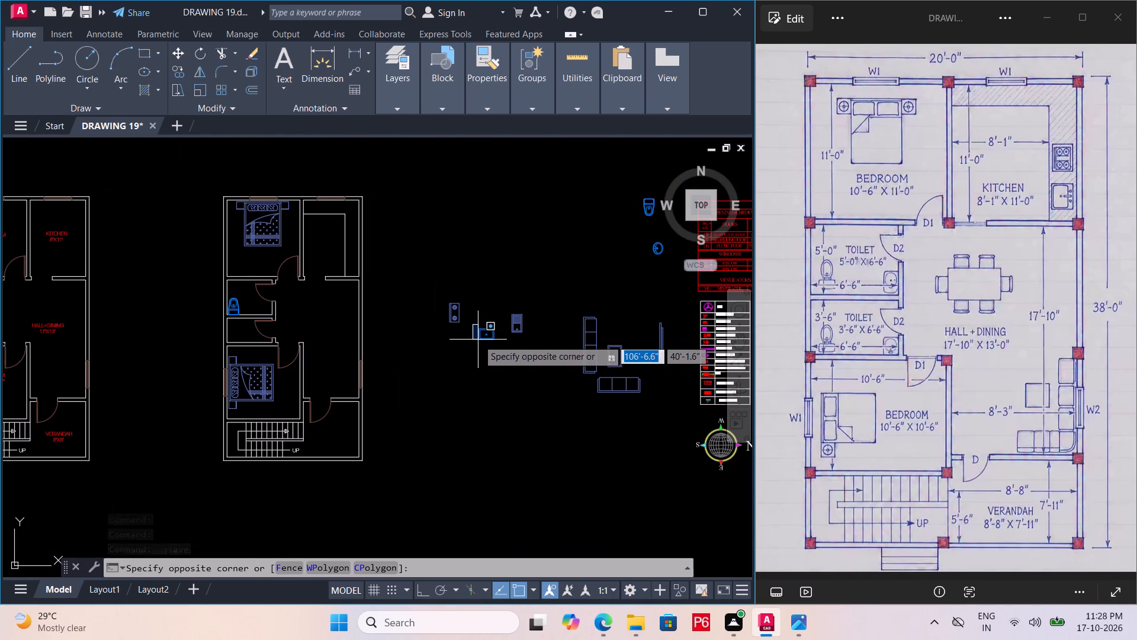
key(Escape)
Copy the oval washbasin into the north toilet beside the east wall, below the door swing, and save the drawing.
click(654, 248)
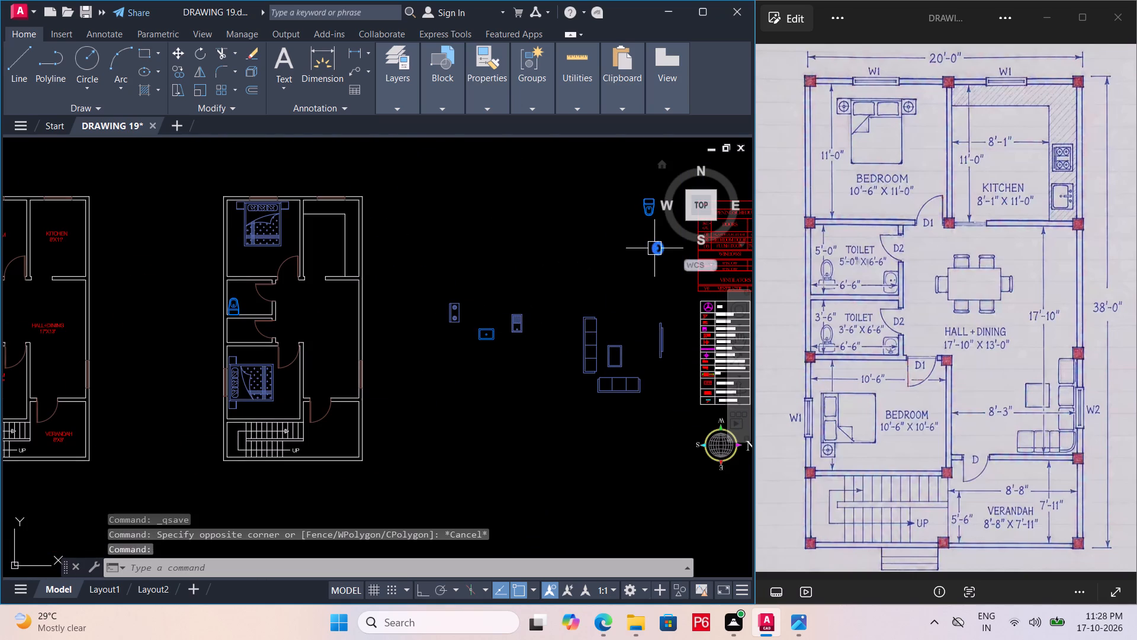
text(CO)
key(space)
click(654, 248)
middle_drag(281, 324, 422, 315)
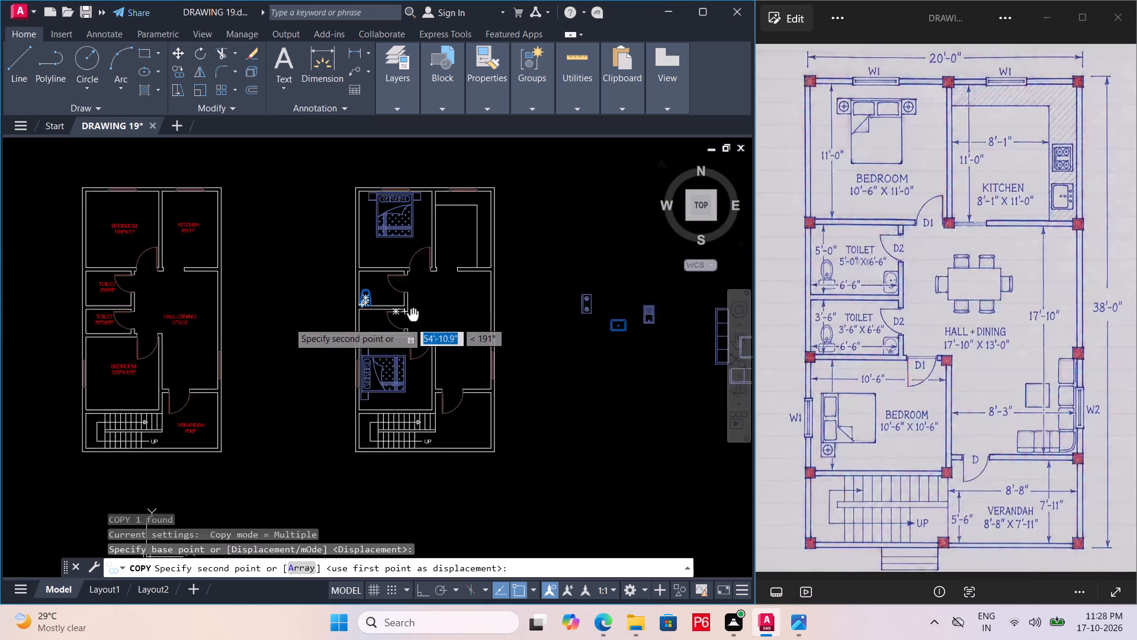
middle_drag(422, 315, 540, 315)
scroll(239, 322, up, 2)
middle_drag(348, 311, 113, 332)
middle_drag(541, 311, 396, 311)
scroll(531, 311, down, 1)
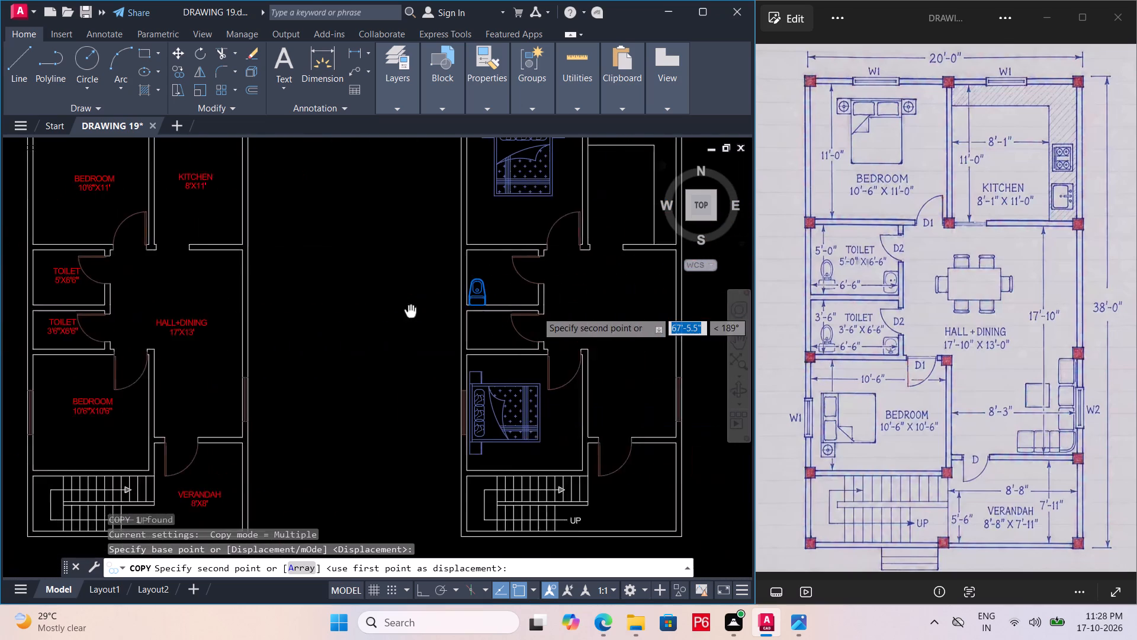
middle_drag(396, 311, 327, 318)
scroll(428, 306, up, 4)
click(453, 292)
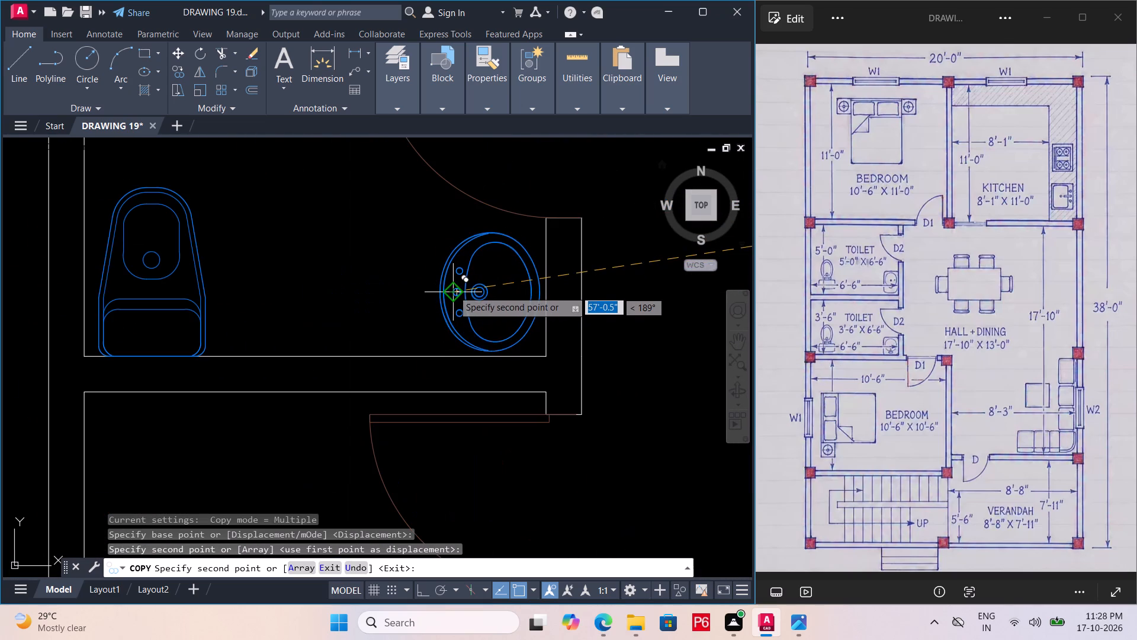
key(ctrl+s)
key(ctrl+s)
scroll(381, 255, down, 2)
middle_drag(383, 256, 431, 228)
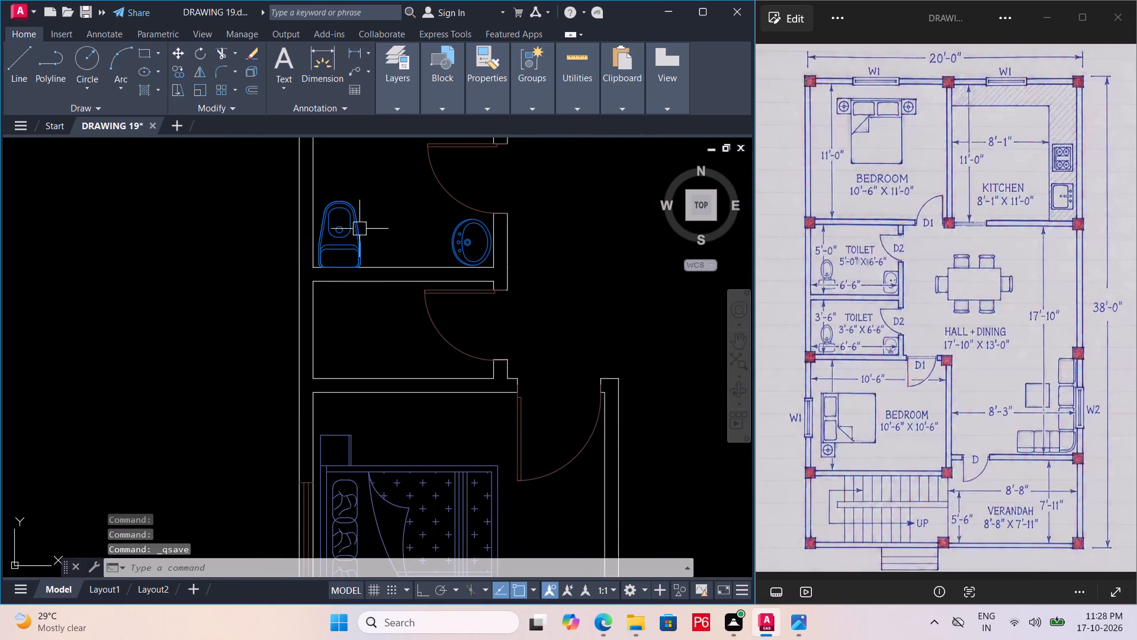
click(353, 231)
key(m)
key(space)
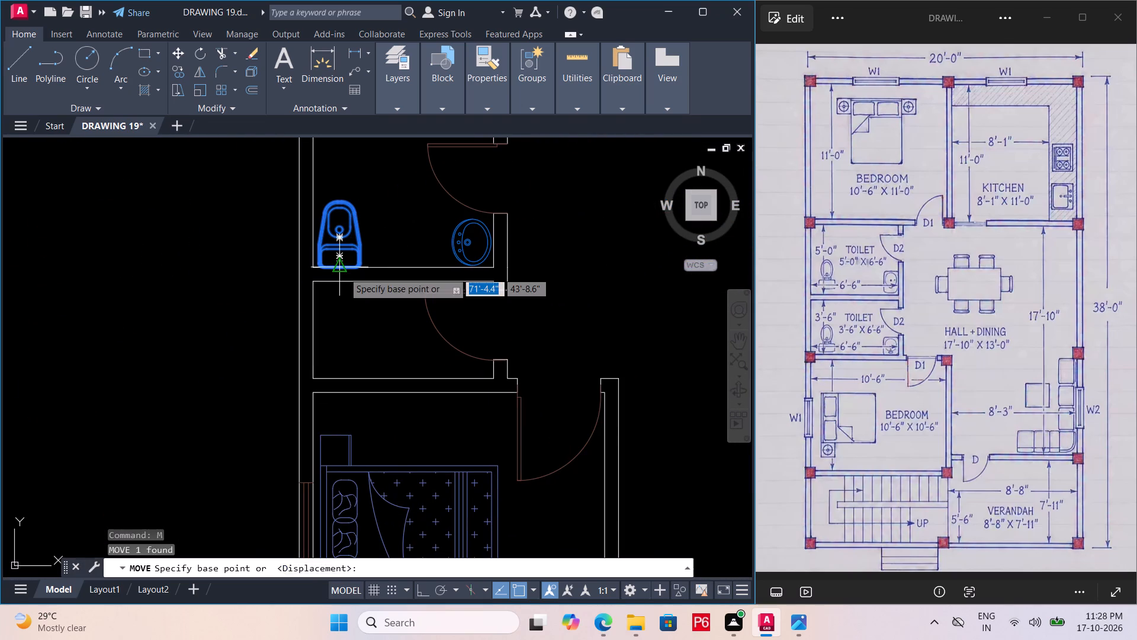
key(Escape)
Copy the north toilet's WC straight south onto the south toilet's south wall, and save the drawing.
click(354, 248)
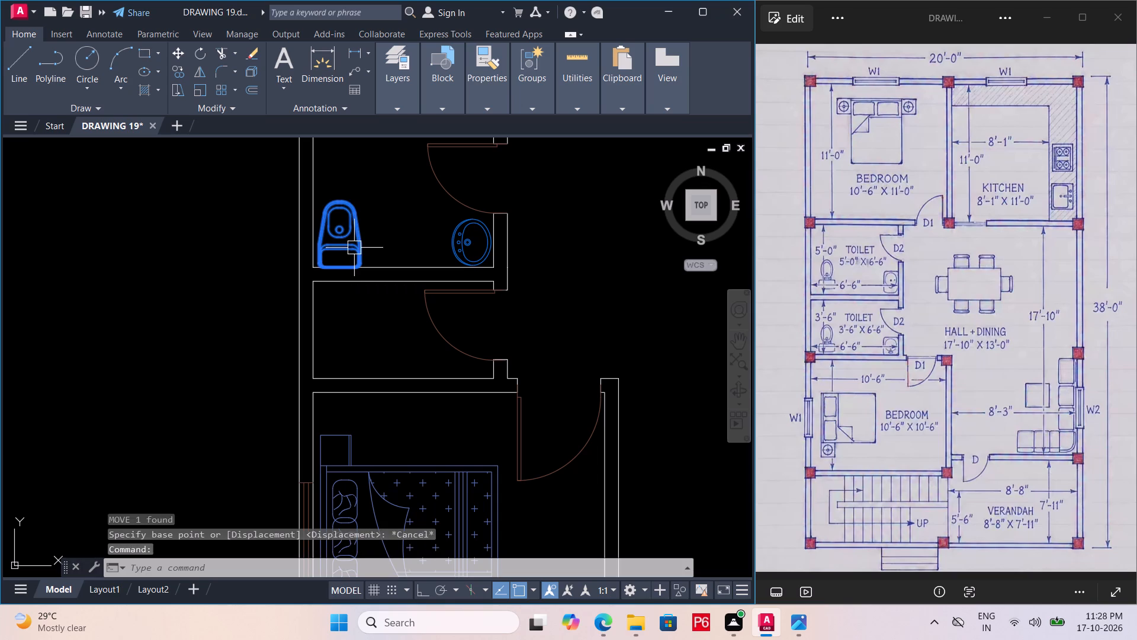
key(c)
key(o)
key(space)
click(342, 266)
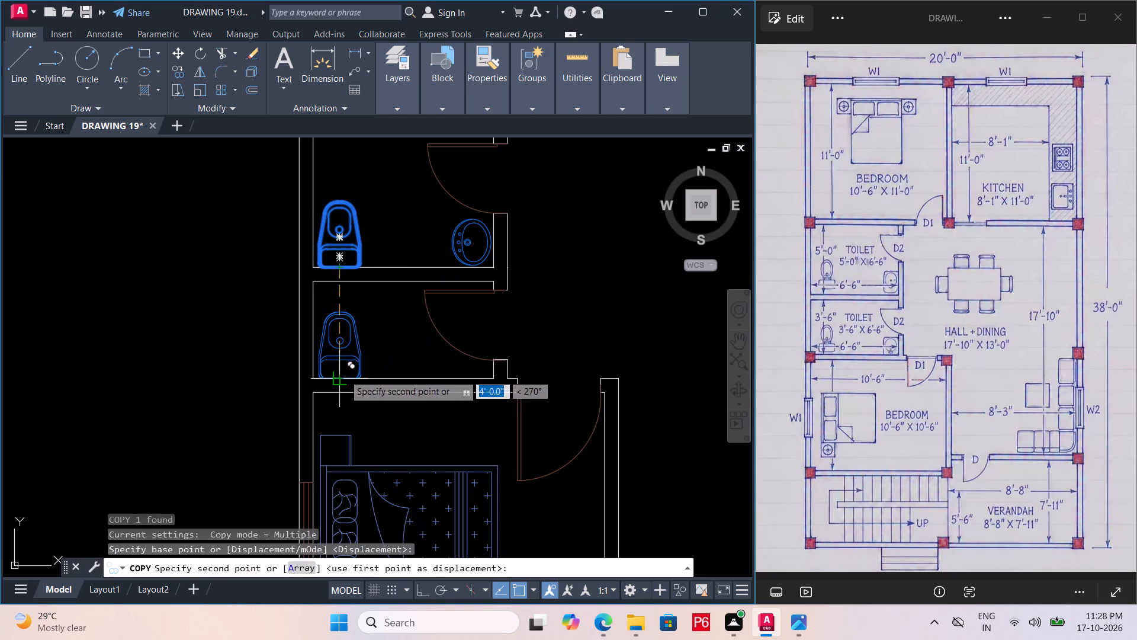
click(345, 375)
middle_click(377, 328)
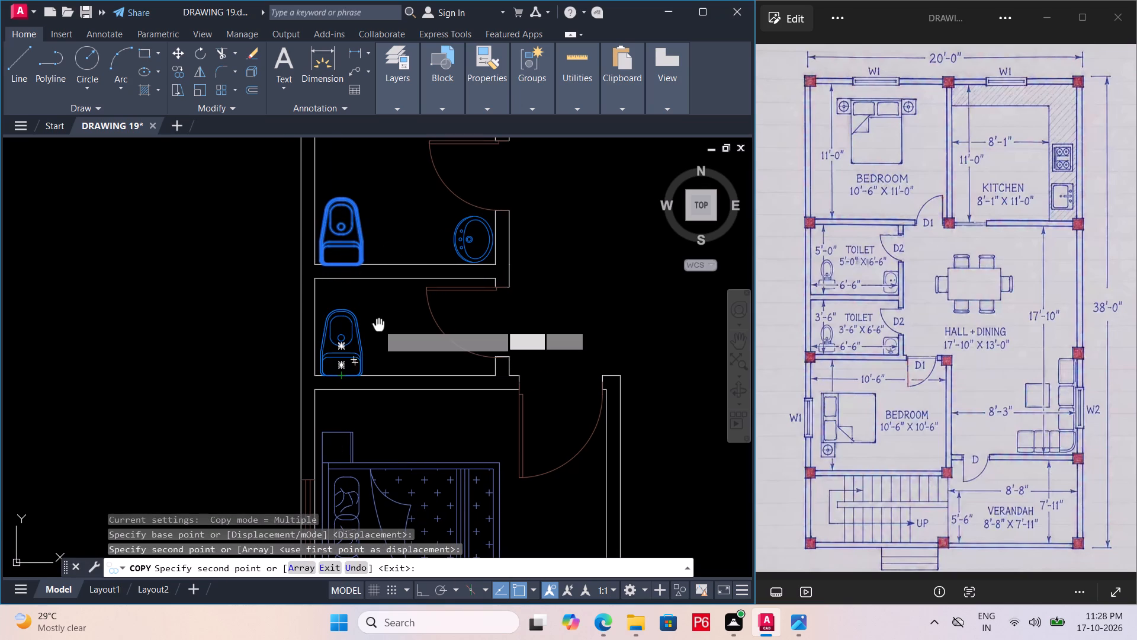
key(ctrl+s)
key(ctrl+s)
key(ctrl+s)
Draw a short line across the thickness of the north toilet's west wall, level with the top of the WC.
middle_drag(377, 324, 506, 328)
middle_drag(433, 223, 420, 297)
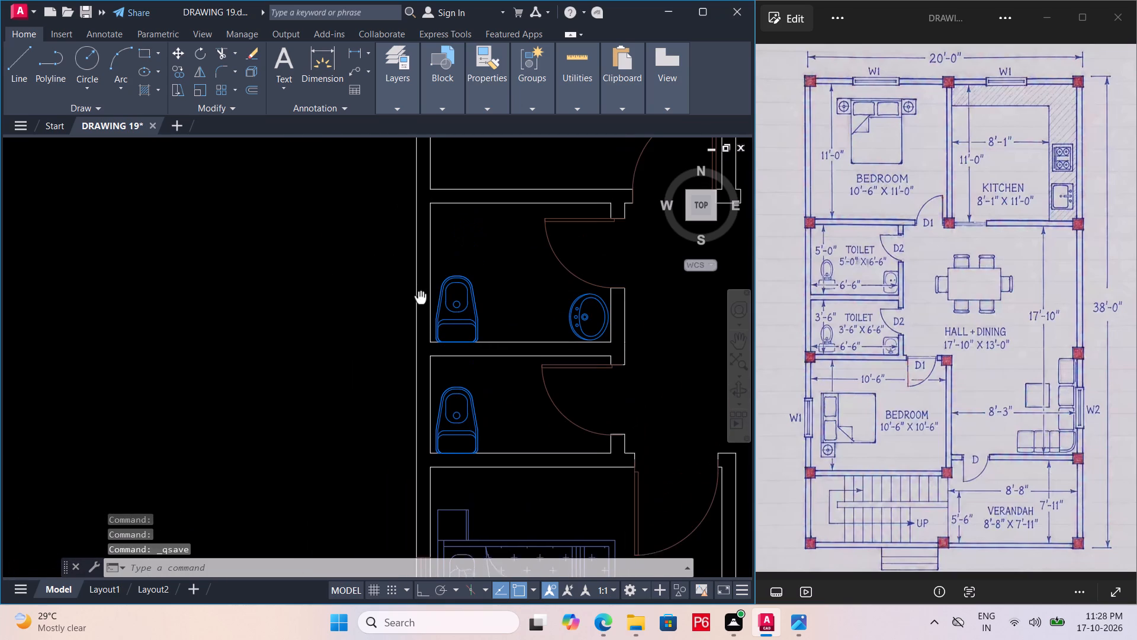
middle_drag(420, 297, 423, 301)
click(415, 108)
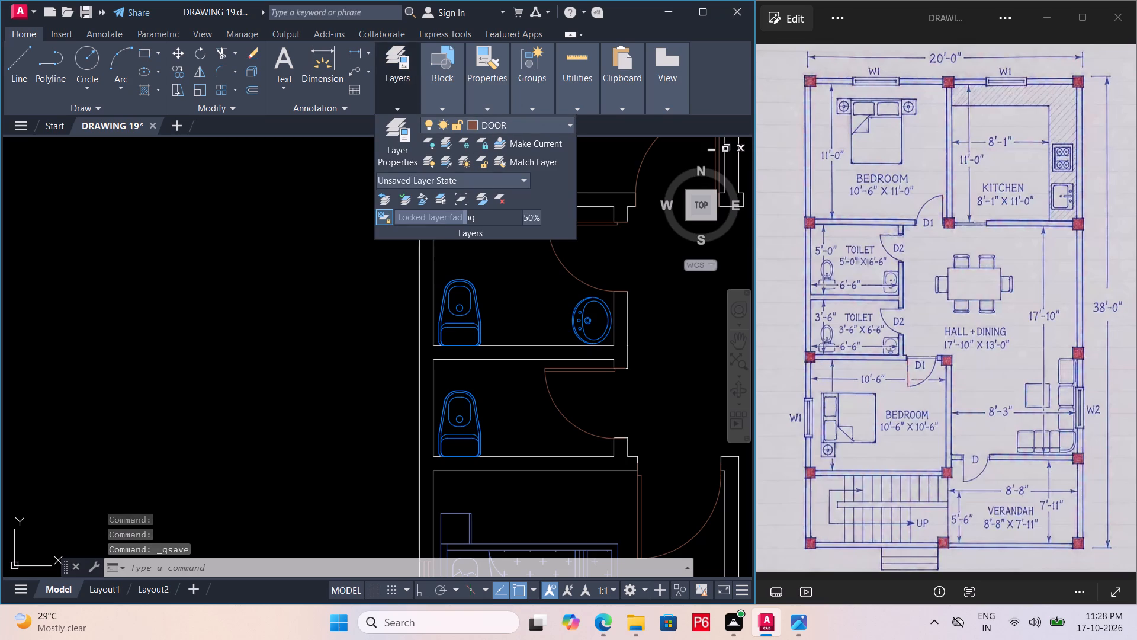
key(Escape)
key(Escape)
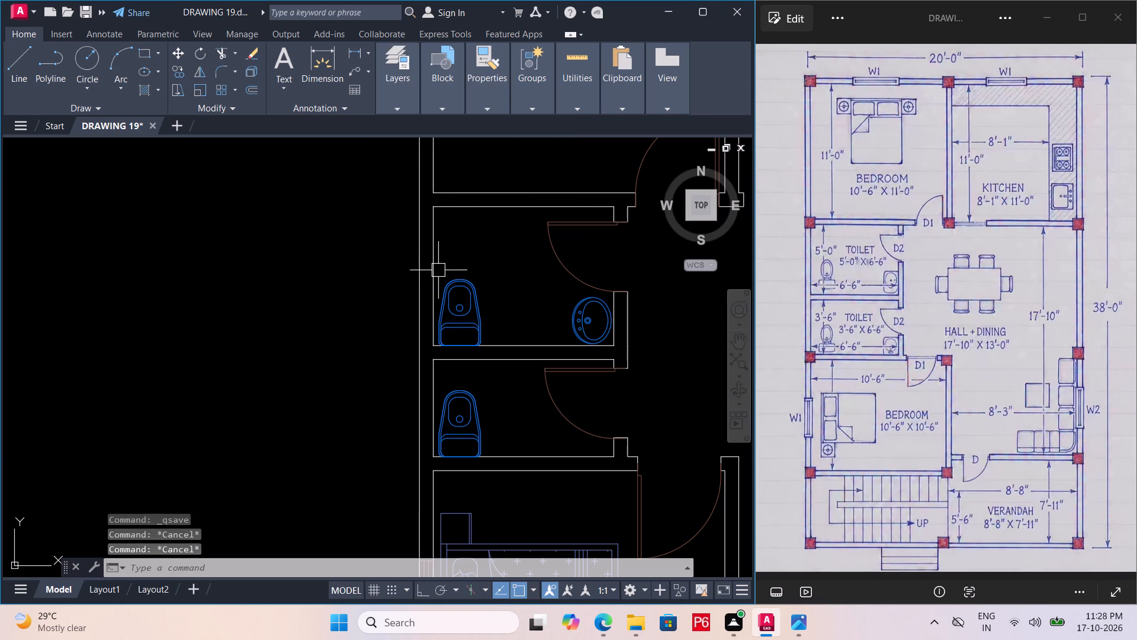
key(k)
key(l)
key(Escape)
key(l)
key(space)
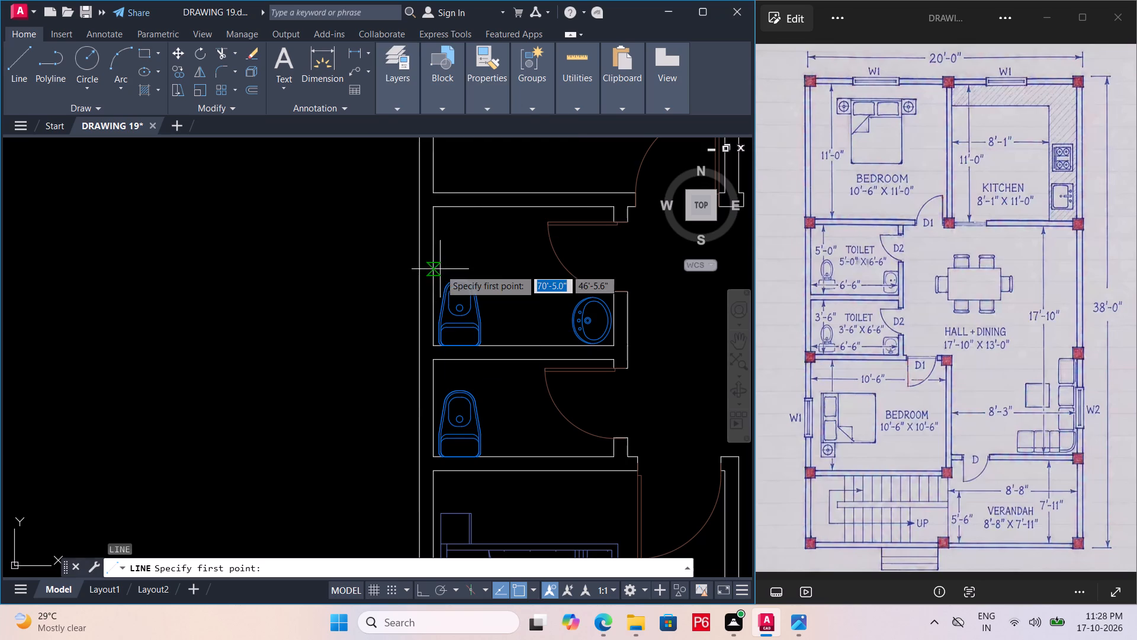
click(434, 279)
click(415, 279)
key(space)
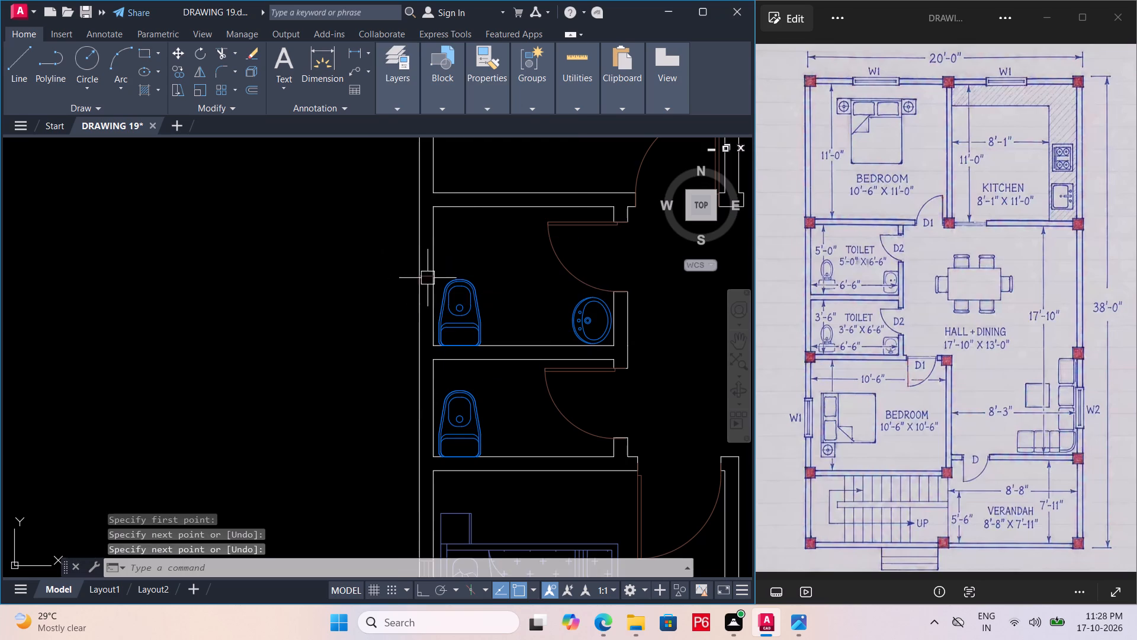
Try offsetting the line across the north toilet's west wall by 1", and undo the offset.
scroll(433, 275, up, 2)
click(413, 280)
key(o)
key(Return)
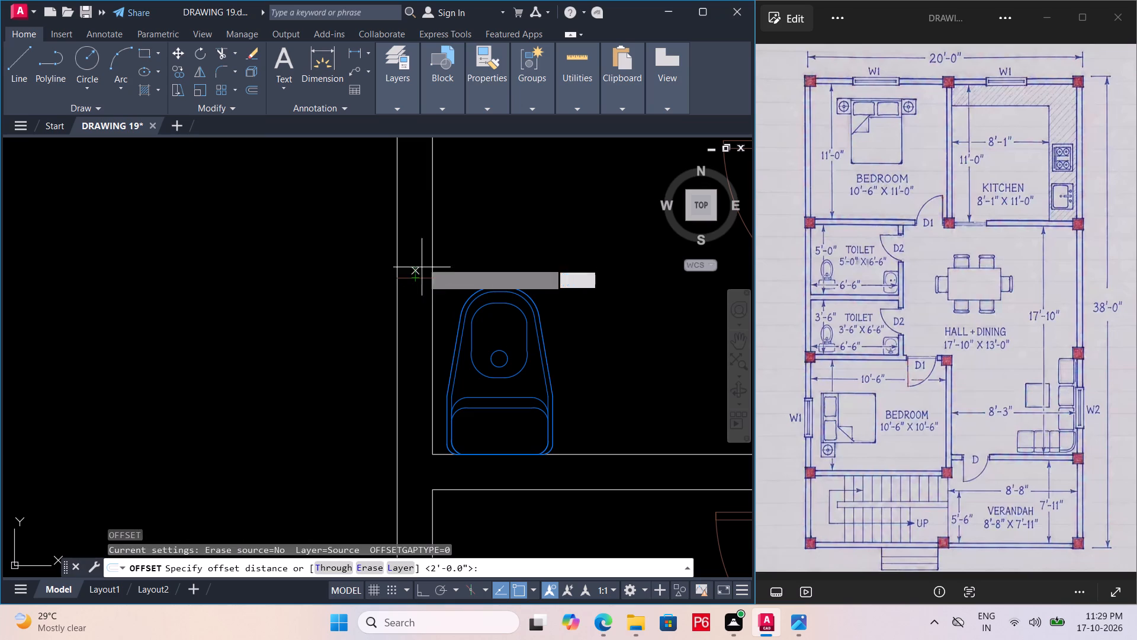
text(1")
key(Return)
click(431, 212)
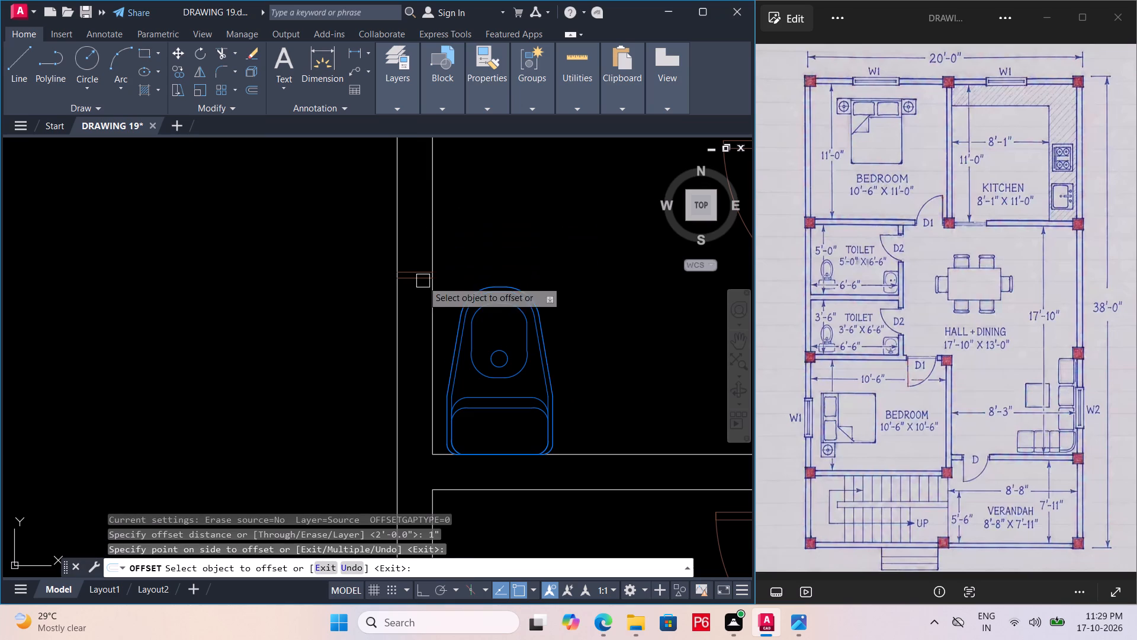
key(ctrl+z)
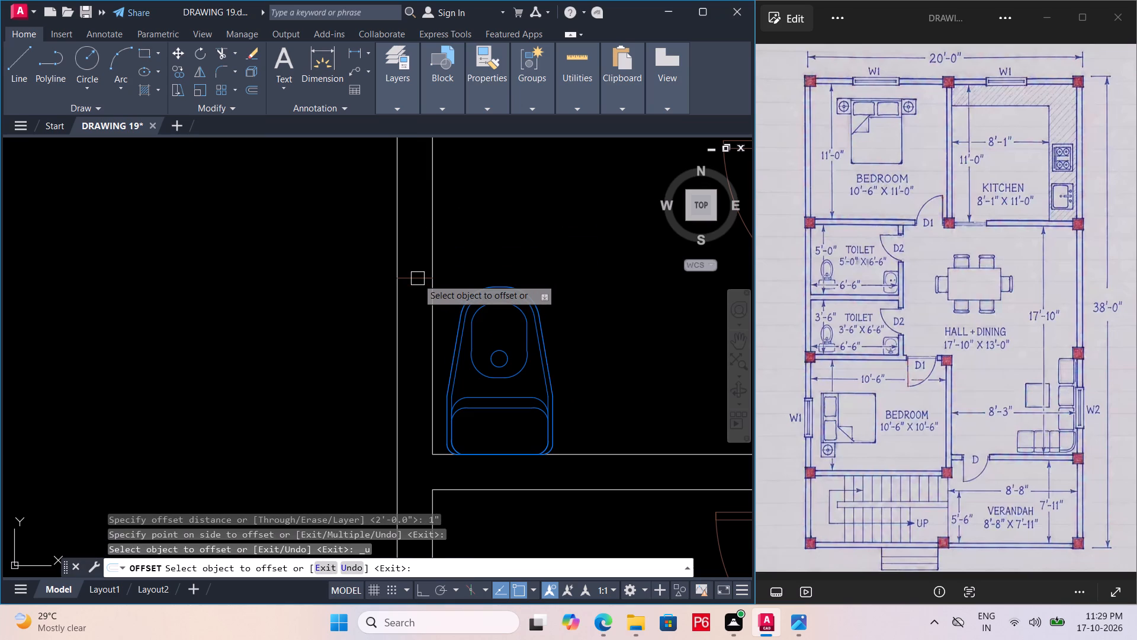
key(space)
Offset the line across the north toilet's west wall by 1' to the north and to the south.
key(space)
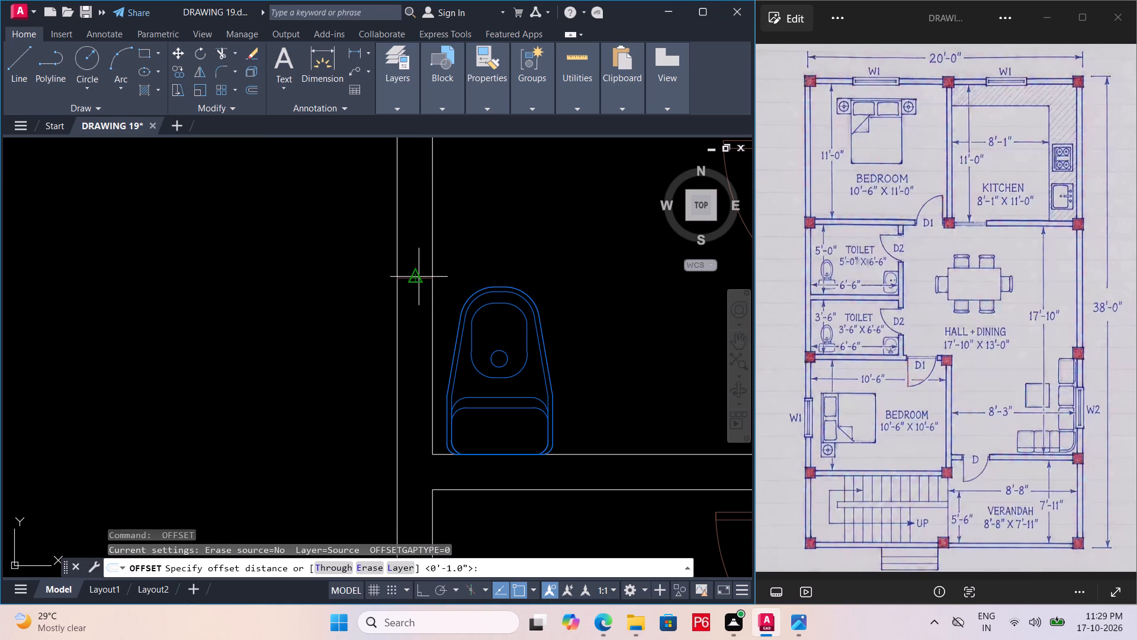
text(1')
key(Return)
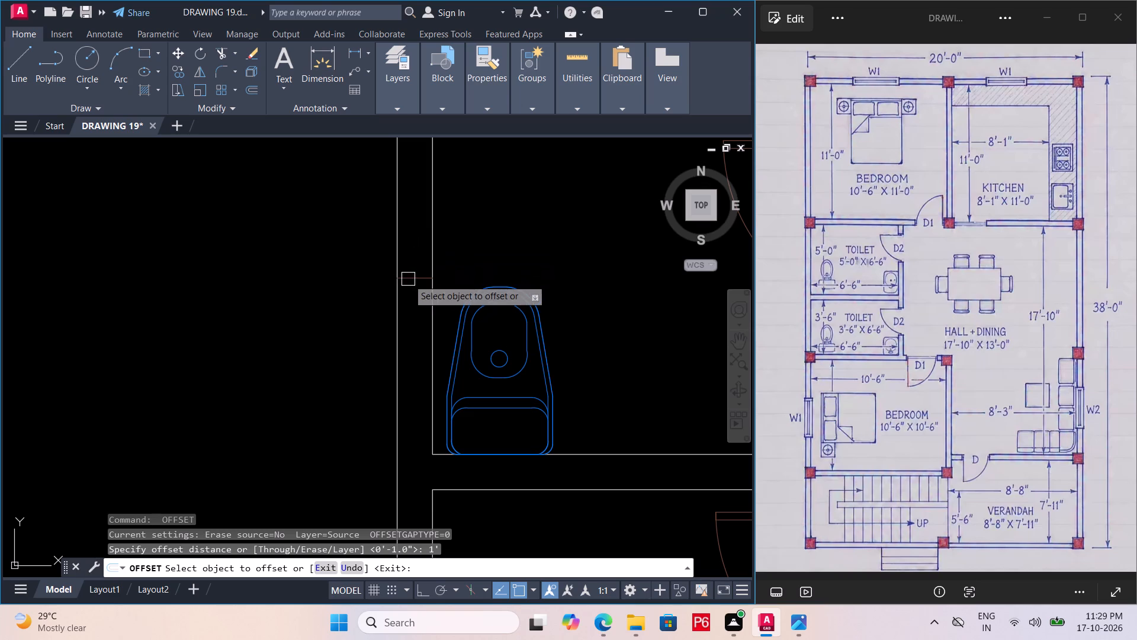
click(409, 279)
click(428, 227)
drag(422, 276, 421, 284)
click(421, 323)
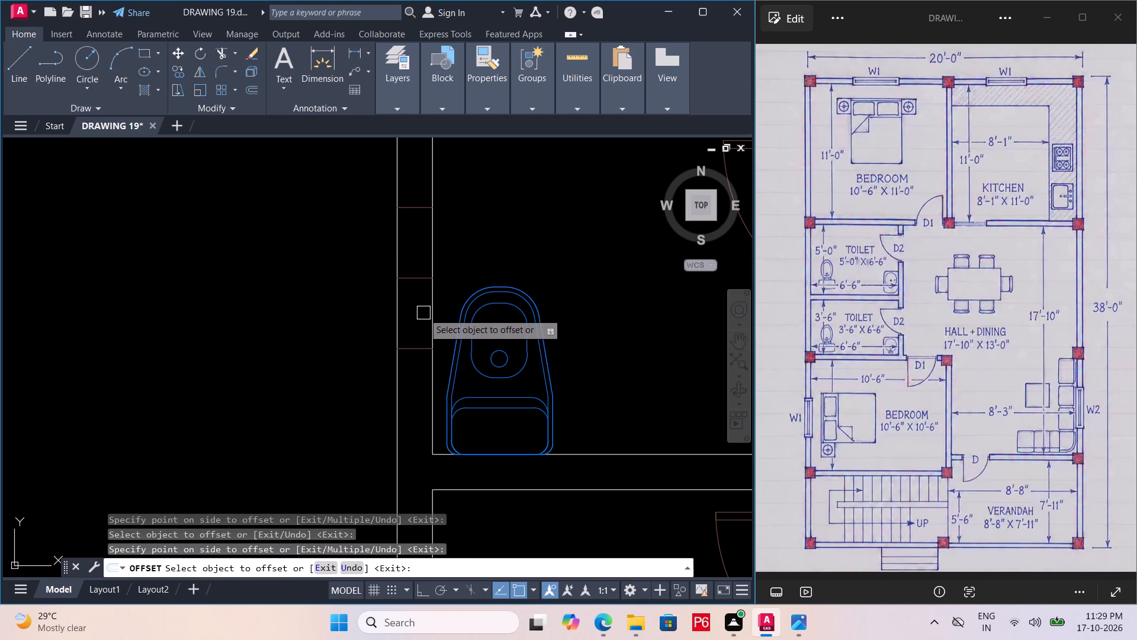
key(Escape)
Join the midpoints of the two outer window lines in the north toilet's west wall and delete the original middle cross line.
key(l)
key(space)
drag(417, 350, 420, 341)
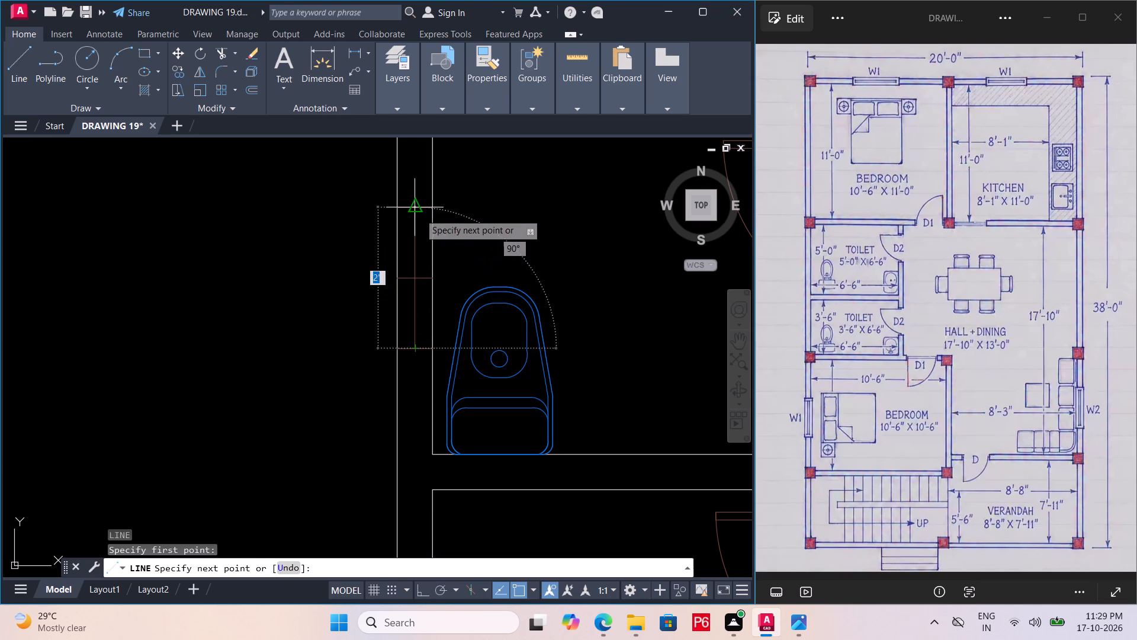
double_click(419, 212)
key(space)
click(426, 280)
key(Delete)
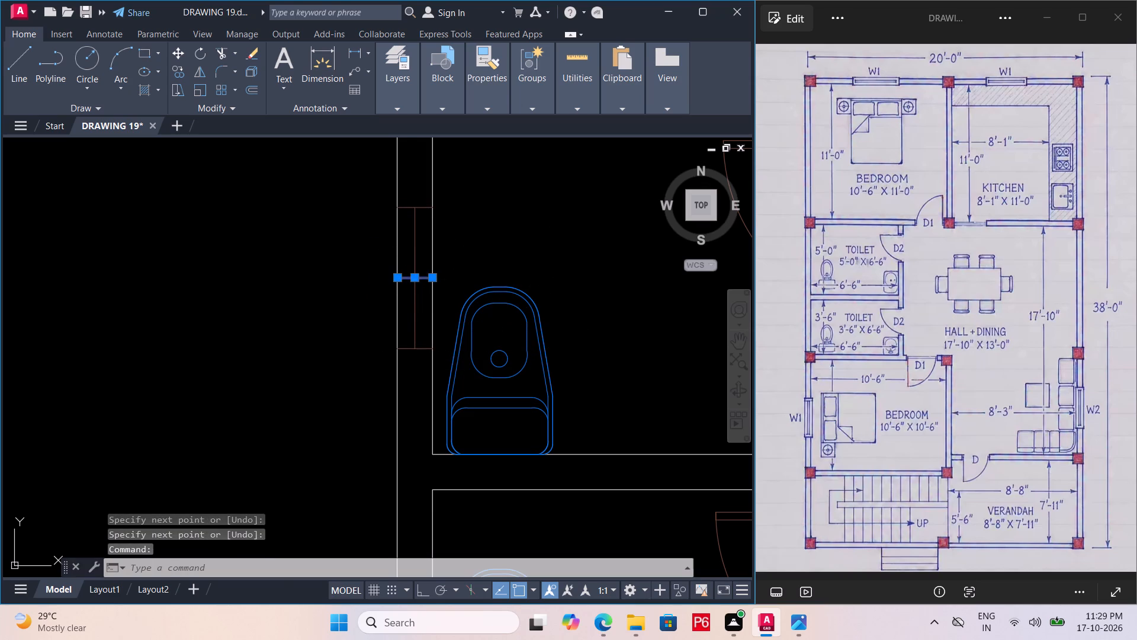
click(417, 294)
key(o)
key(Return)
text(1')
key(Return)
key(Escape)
Offset the north toilet window's vertical centre line by 1" to the east and to the west.
click(417, 287)
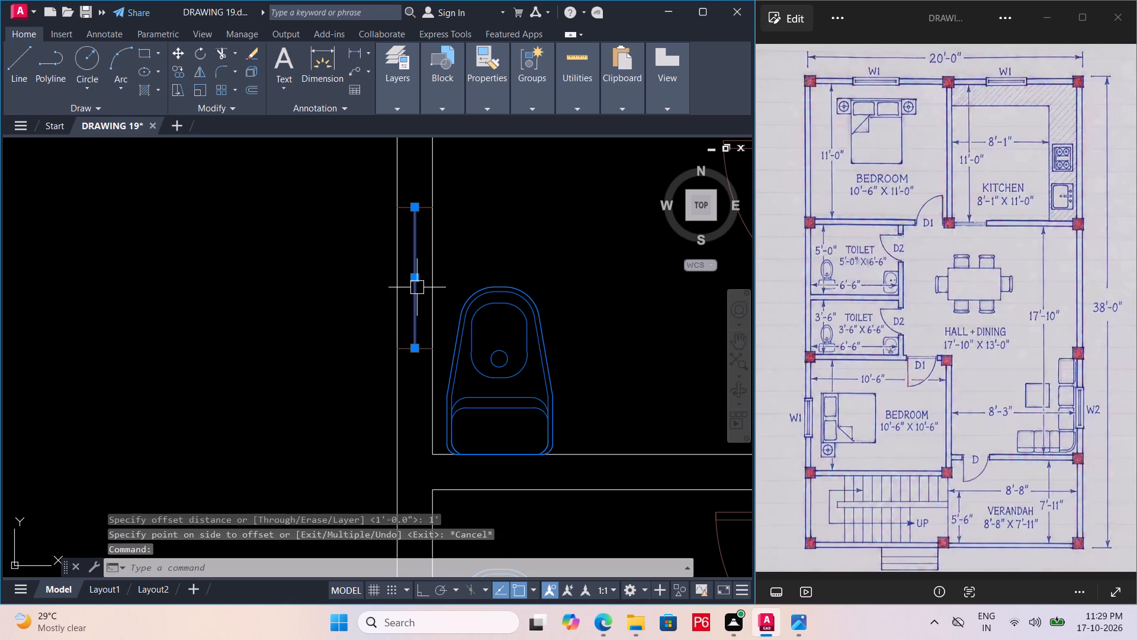
key(o)
key(Return)
key(1)
key(shift+quotedbl)
key(Return)
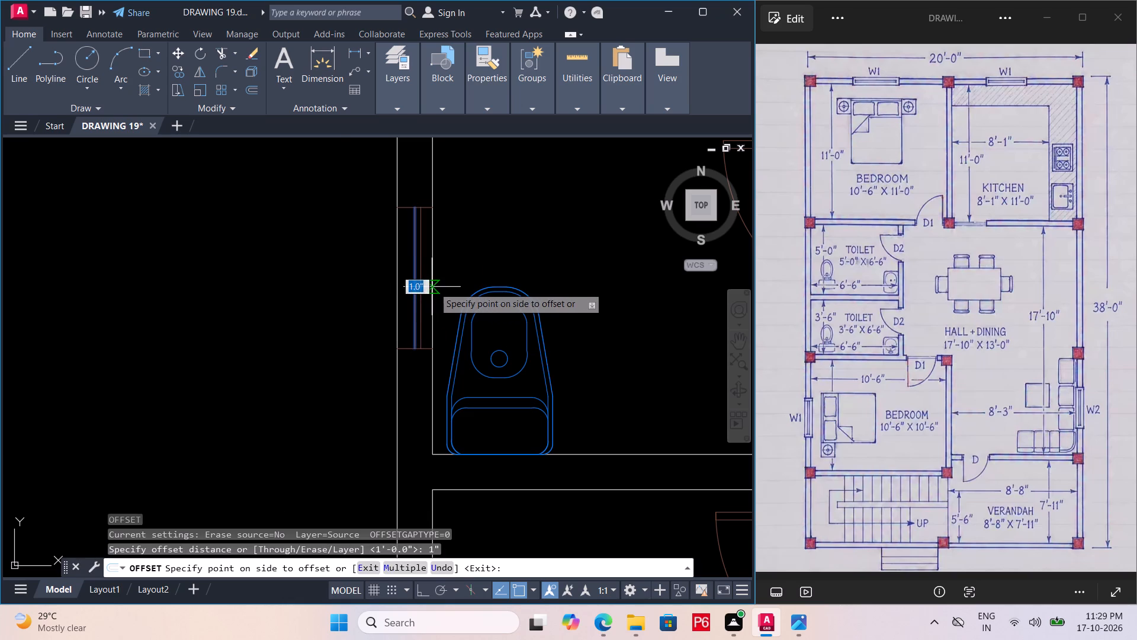
scroll(433, 287, up, 2)
click(419, 297)
click(387, 316)
click(365, 319)
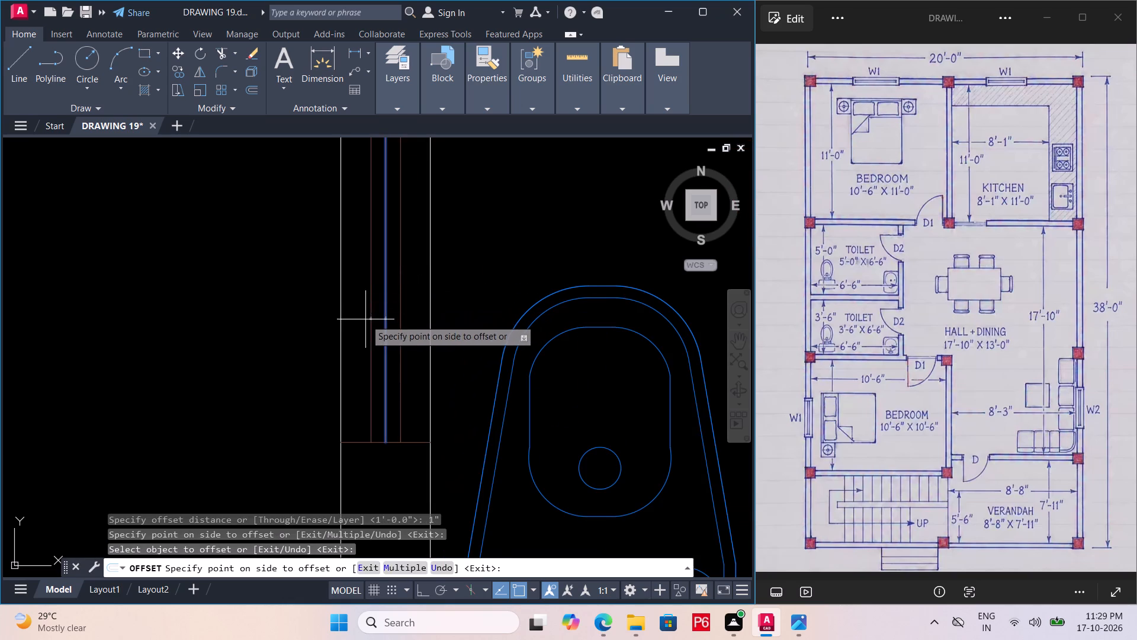
key(Escape)
Delete the north toilet window's vertical centre line and save the drawing.
click(389, 317)
key(Delete)
scroll(393, 283, down, 2)
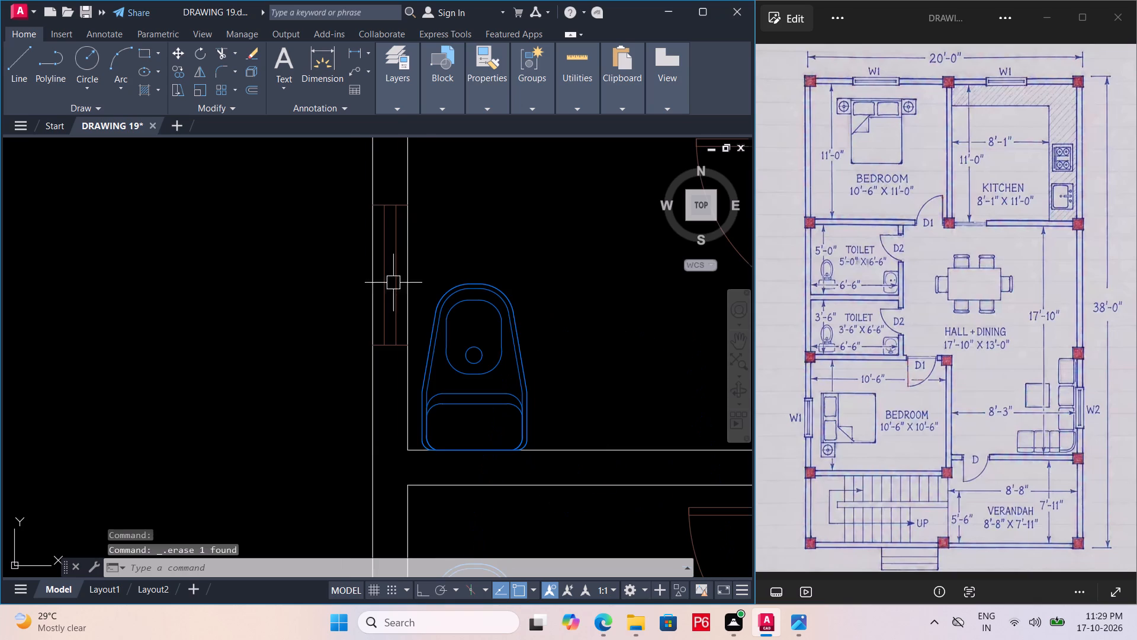
key(ctrl+s)
key(ctrl+s)
key(ctrl+s)
key(ctrl+s)
key(ctrl+s)
key(ctrl+s)
ctrl+scroll(381, 290, down, 1)
key(ctrl+s)
ctrl+middle_drag(380, 290, 380, 285)
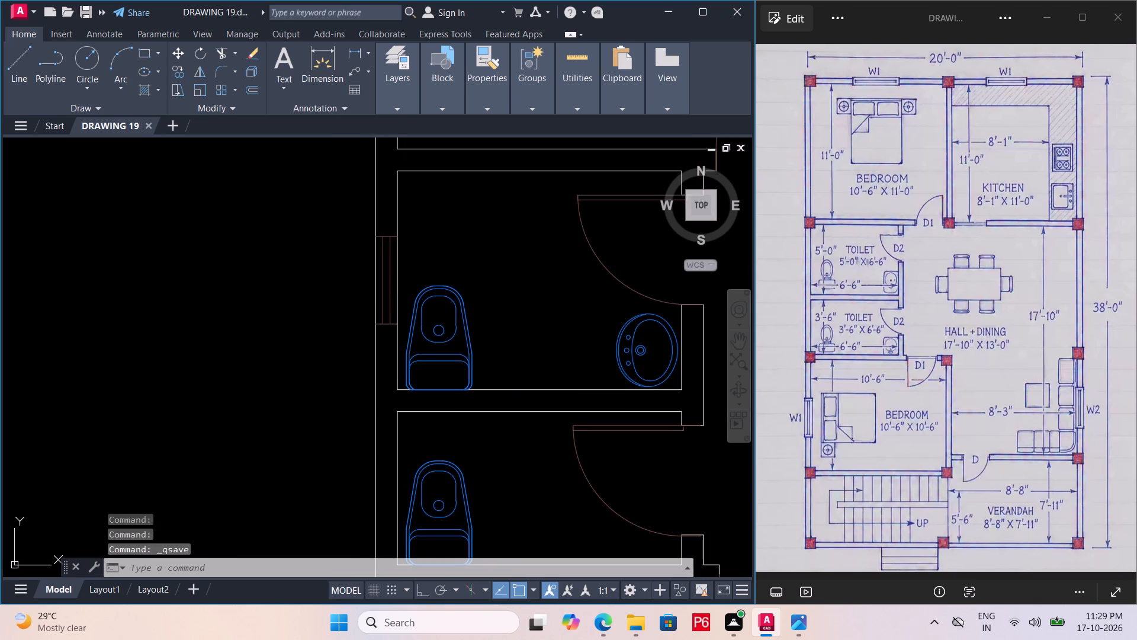
Draw a short line across the thickness of the south toilet's west wall, beside the WC bowl.
ctrl+middle_drag(380, 285, 374, 207)
scroll(362, 293, up, 1)
key(l)
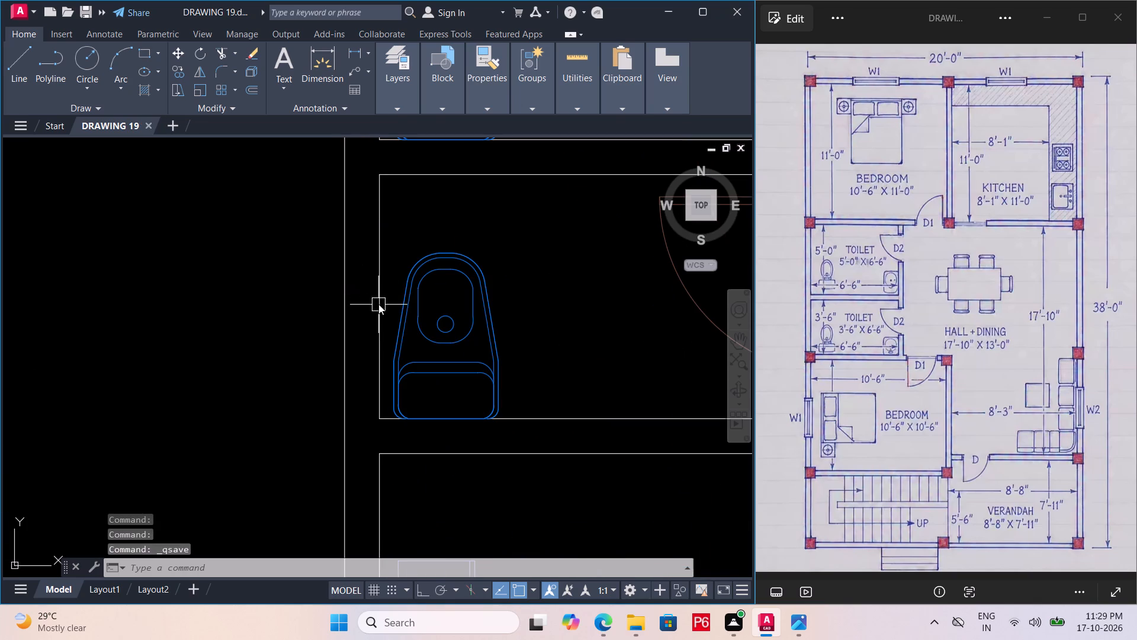
key(space)
click(382, 296)
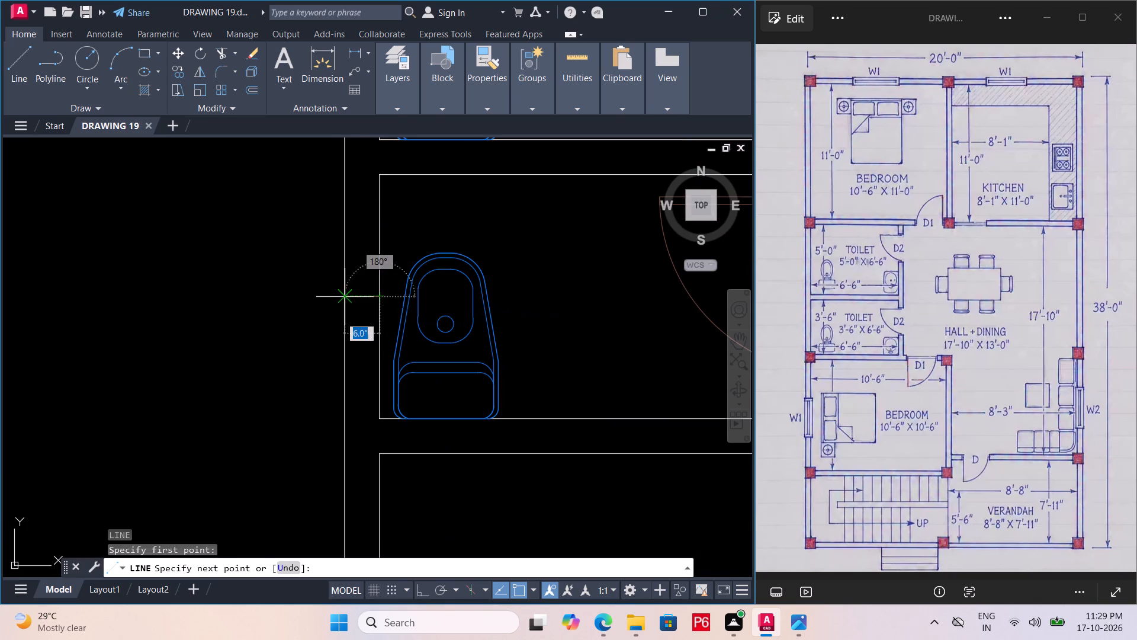
click(345, 295)
key(space)
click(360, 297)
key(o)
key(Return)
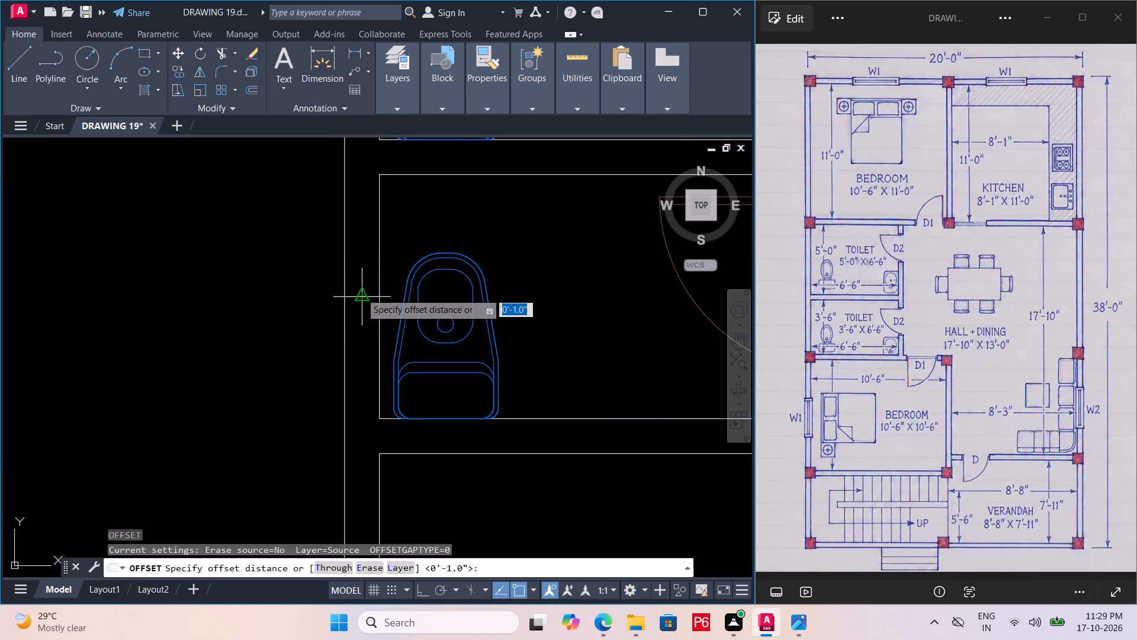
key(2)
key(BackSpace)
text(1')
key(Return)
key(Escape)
Offset the line across the south toilet's west wall by 1' to the north and to the south.
click(366, 297)
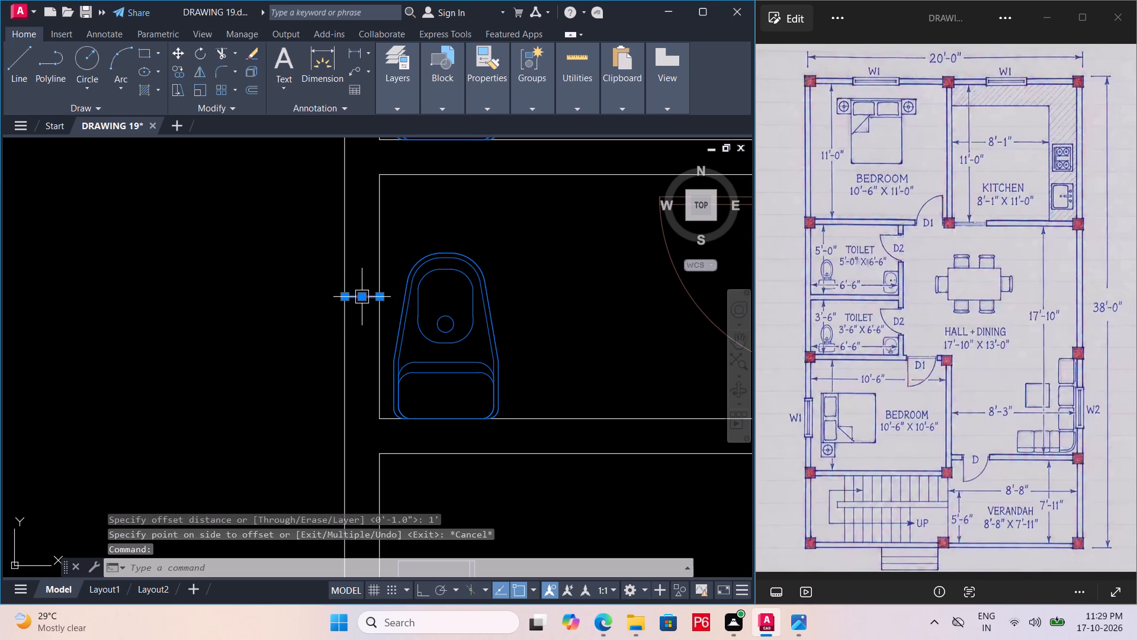
key(o)
key(Return)
text(1')
key(Return)
click(371, 258)
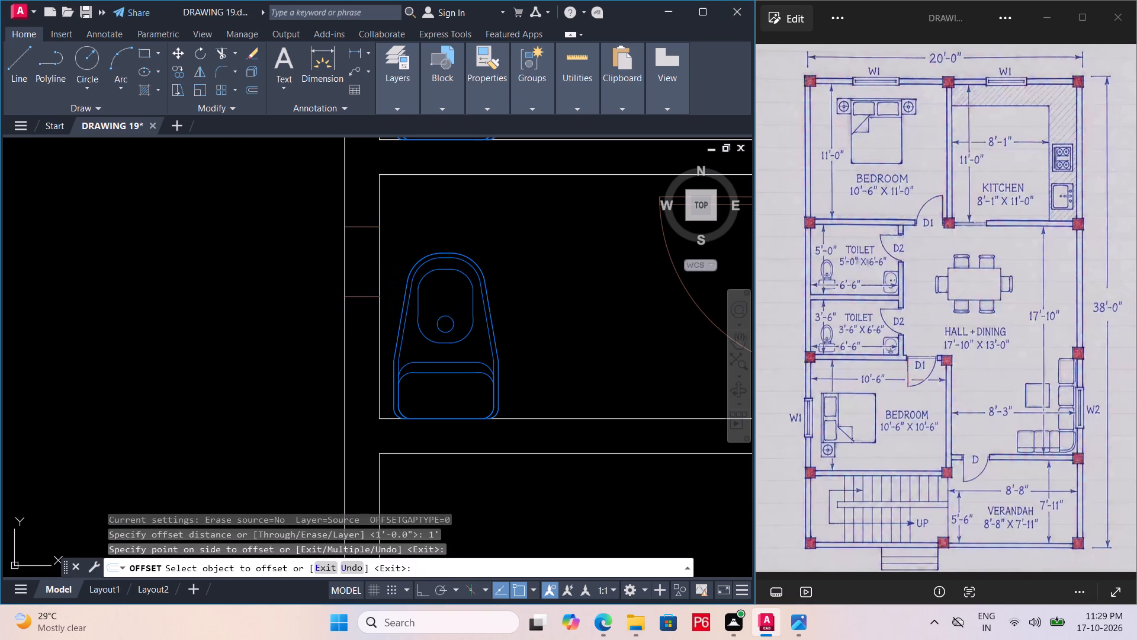
click(358, 296)
click(365, 350)
key(space)
Join the midpoints of the two outer window lines in the south toilet's west wall and delete the original middle cross line.
key(l)
key(space)
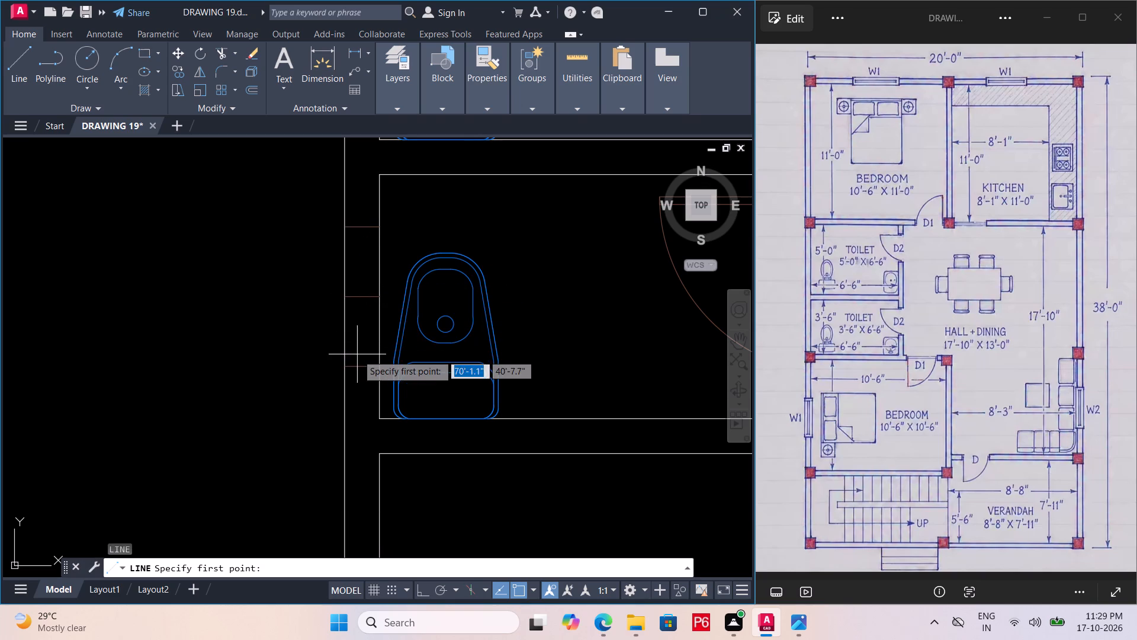
drag(365, 364, 368, 348)
click(362, 231)
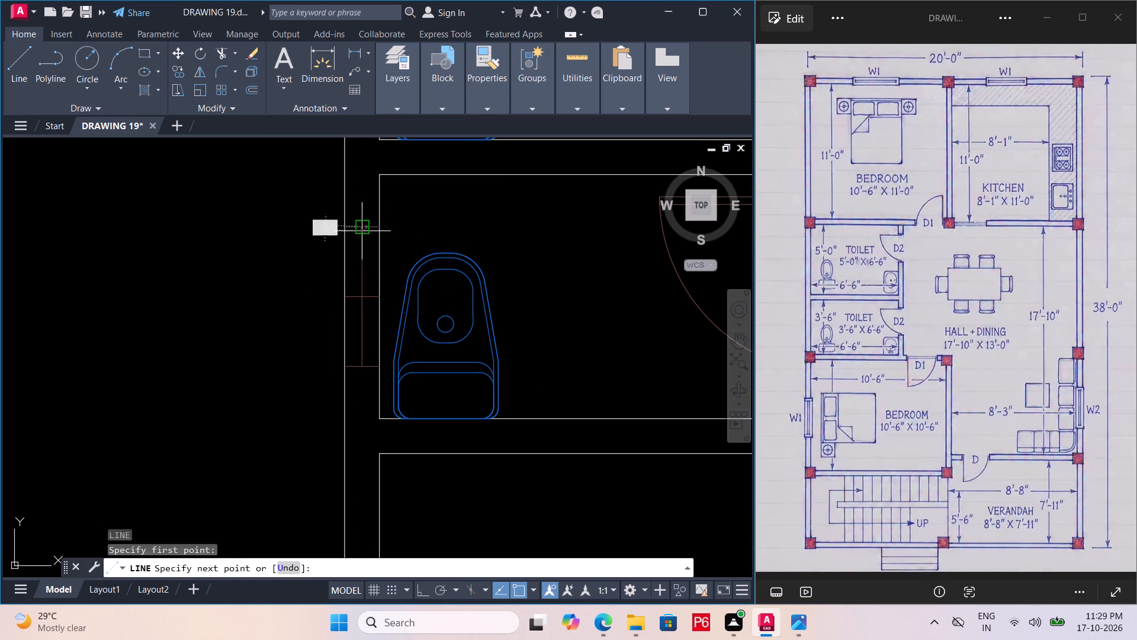
key(space)
click(368, 297)
scroll(368, 299, up, 1)
key(Escape)
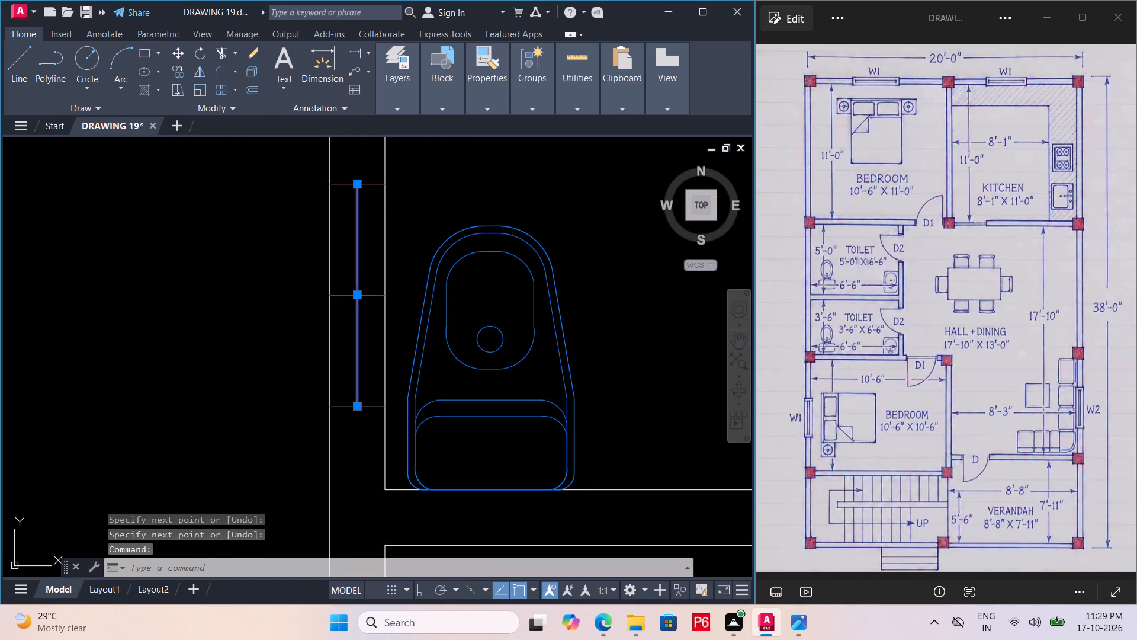
click(370, 297)
key(Delete)
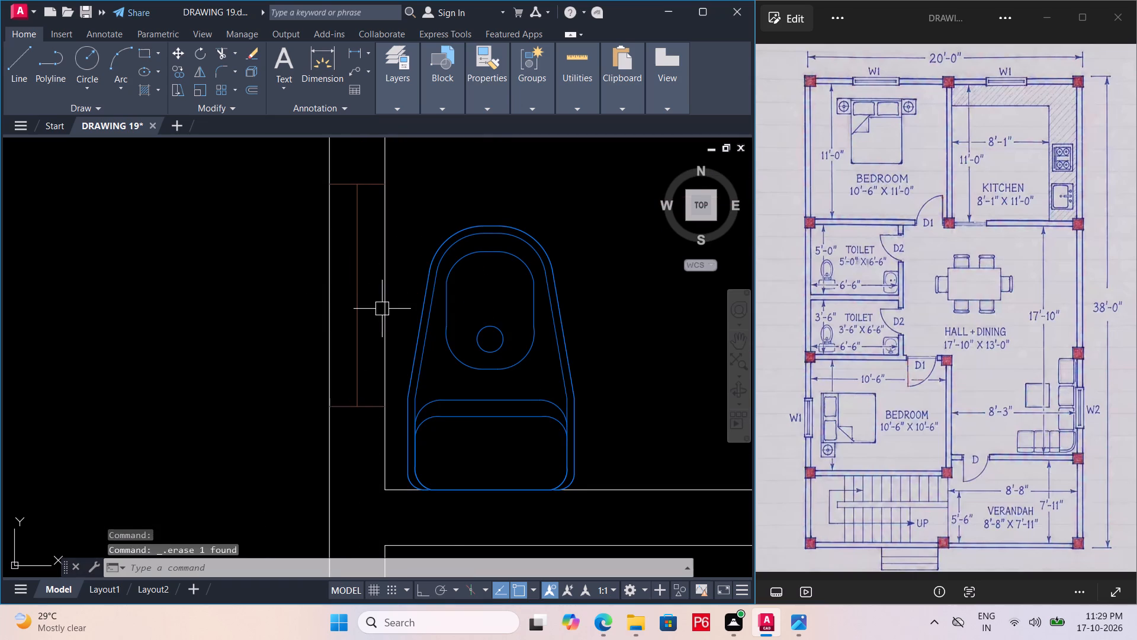
Offset the south toilet window's vertical centre line by 1" to the west and to the east.
key(o)
key(Return)
key(1)
key(shift+quotedbl)
key(Return)
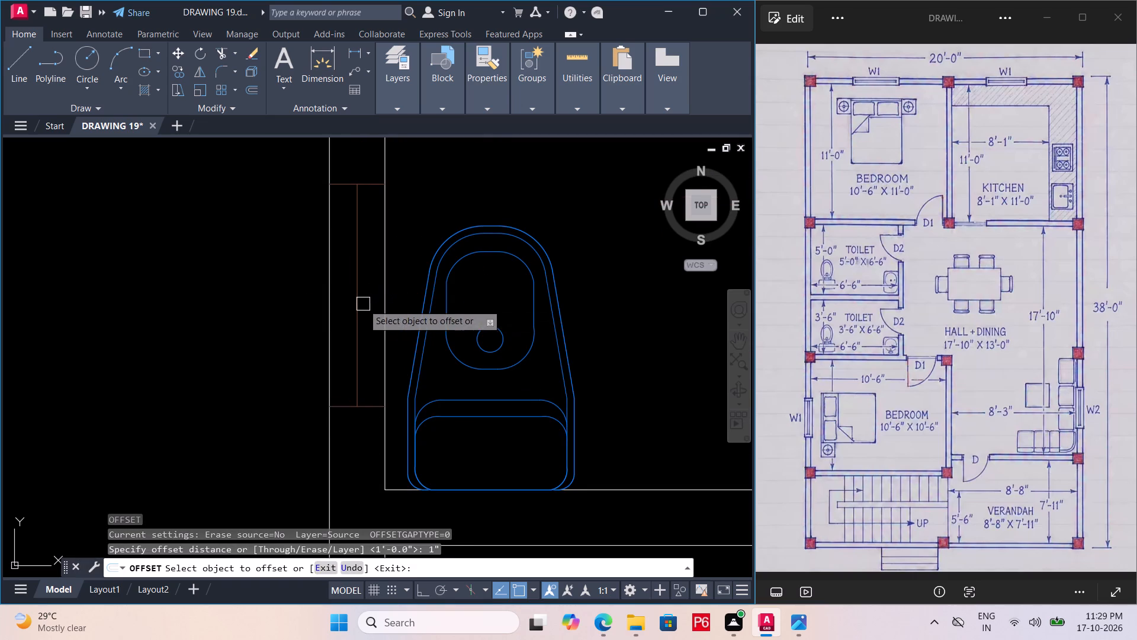
double_click(363, 304)
click(342, 309)
click(359, 310)
click(372, 306)
key(Escape)
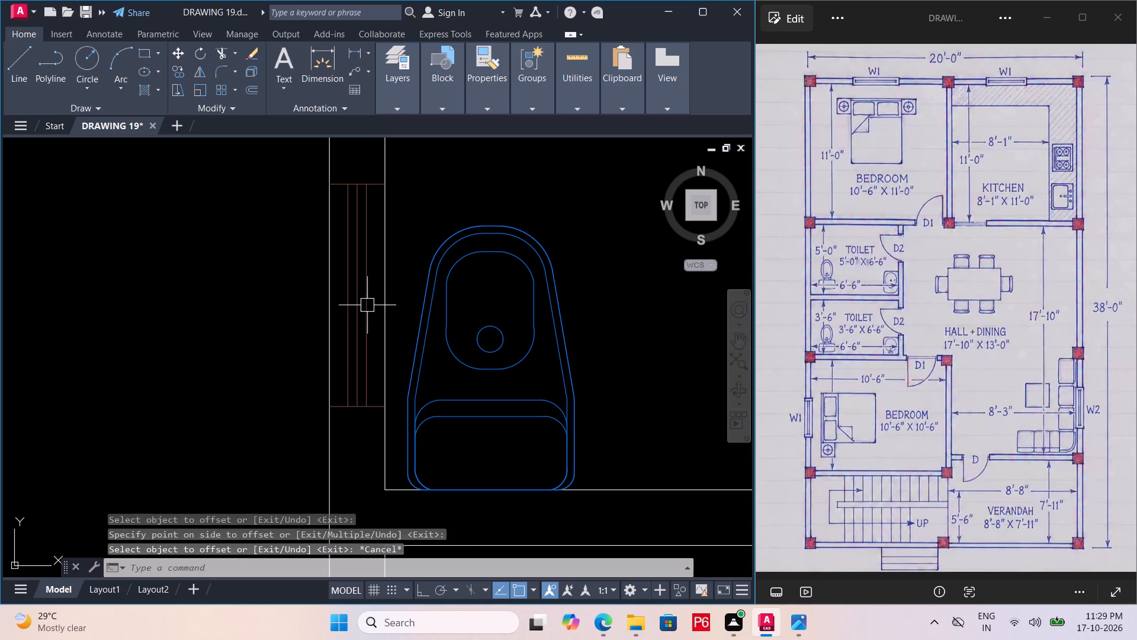
Delete the south toilet window's vertical centre line and save the drawing.
click(361, 312)
key(Escape)
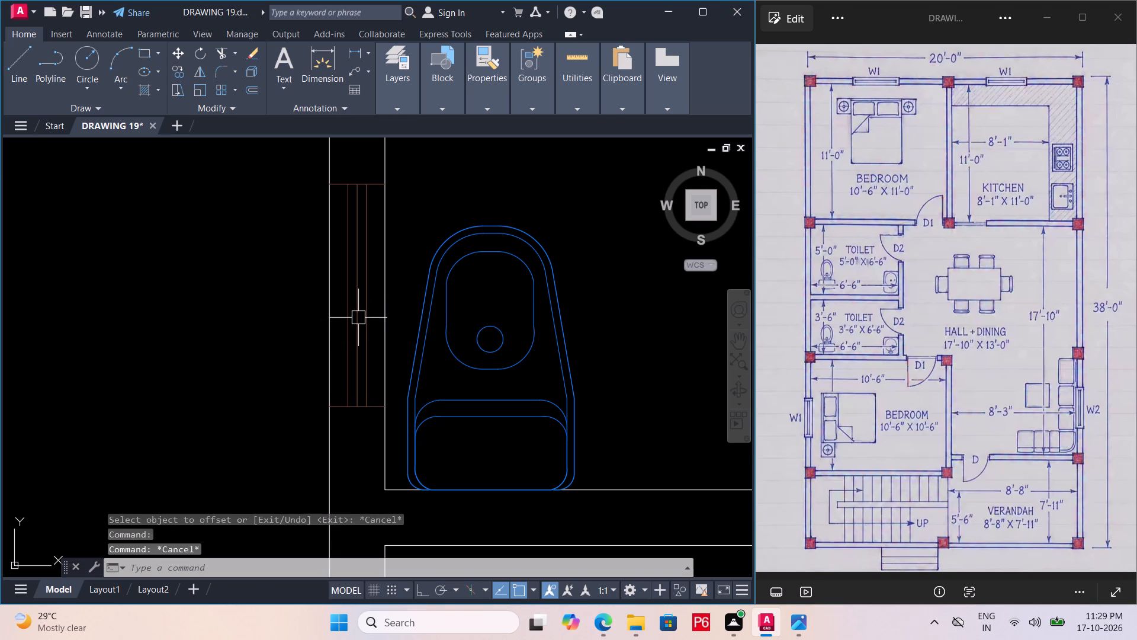
click(358, 318)
key(Delete)
scroll(386, 320, down, 2)
key(ctrl+s)
key(ctrl+s)
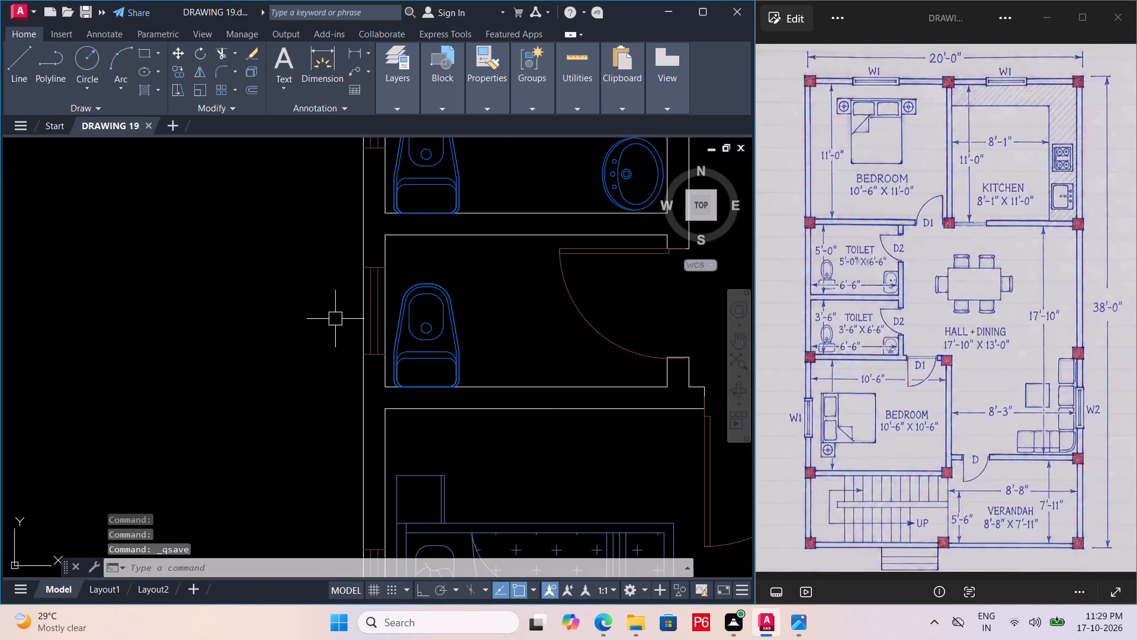
key(ctrl+s)
ctrl+scroll(335, 321, down, 2)
key(ctrl+s)
key(ctrl+s)
key(ctrl+s)
key(ctrl+s)
ctrl+scroll(334, 314, down, 1)
key(ctrl+s)
middle_drag(357, 311, 358, 310)
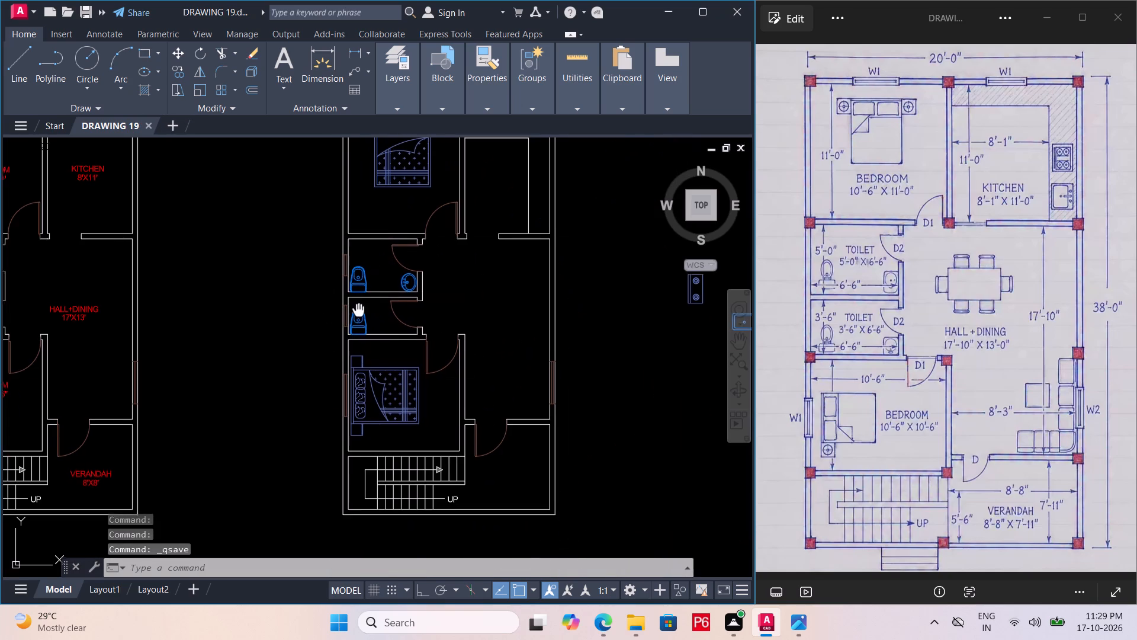
Copy the window in the hall's east wall about 9'-1" north along the same wall, and save the drawing.
middle_drag(358, 310, 306, 334)
scroll(449, 410, up, 3)
middle_drag(529, 398, 376, 300)
scroll(376, 300, up, 1)
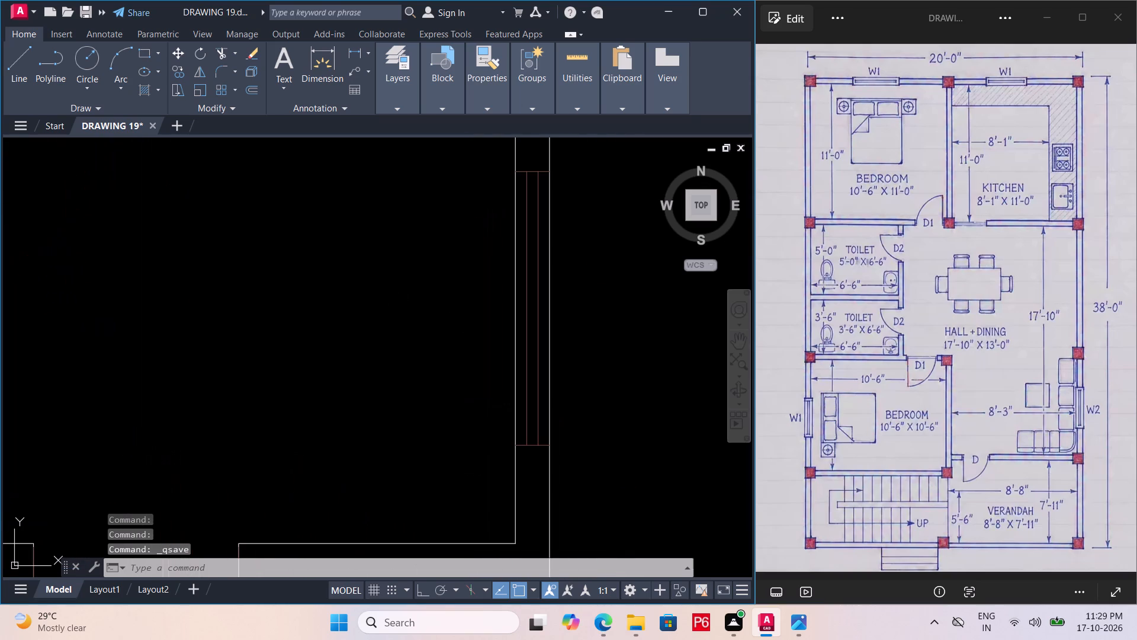
scroll(534, 191, up, 2)
middle_drag(529, 197, 467, 268)
click(495, 200)
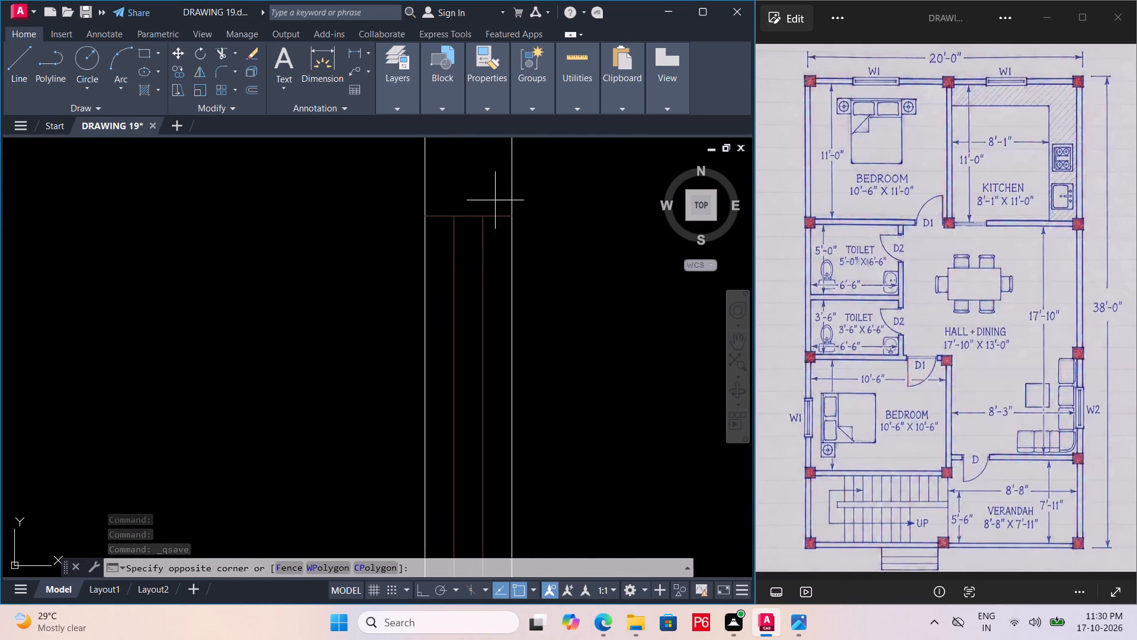
click(452, 271)
scroll(452, 180, down, 4)
scroll(462, 325, up, 3)
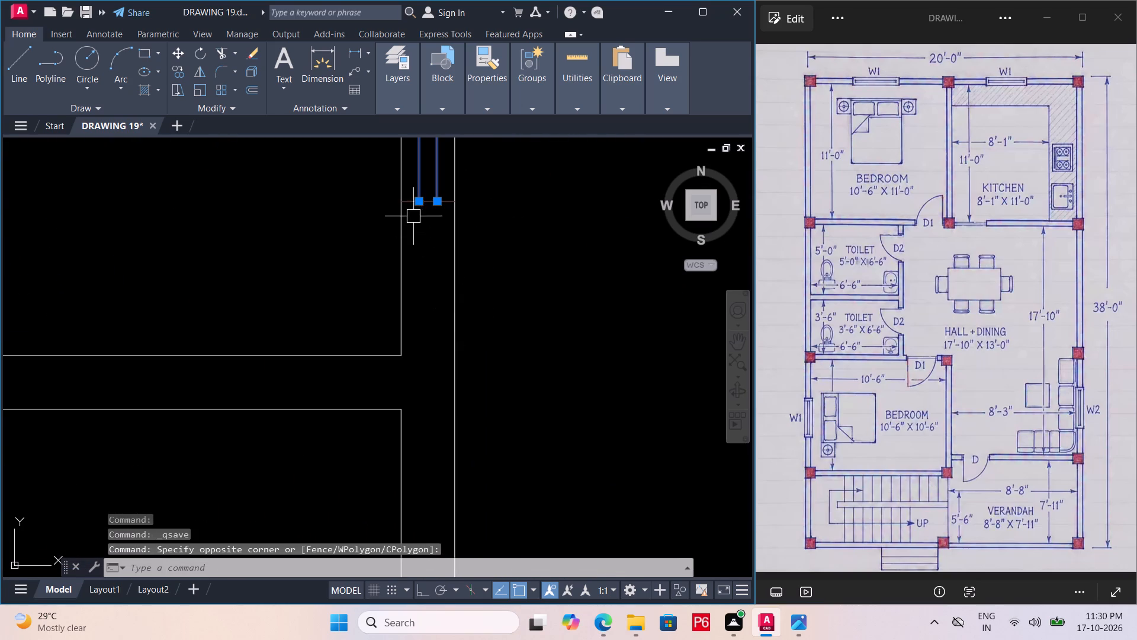
scroll(419, 197, up, 4)
click(394, 228)
scroll(449, 354, down, 2)
key(m)
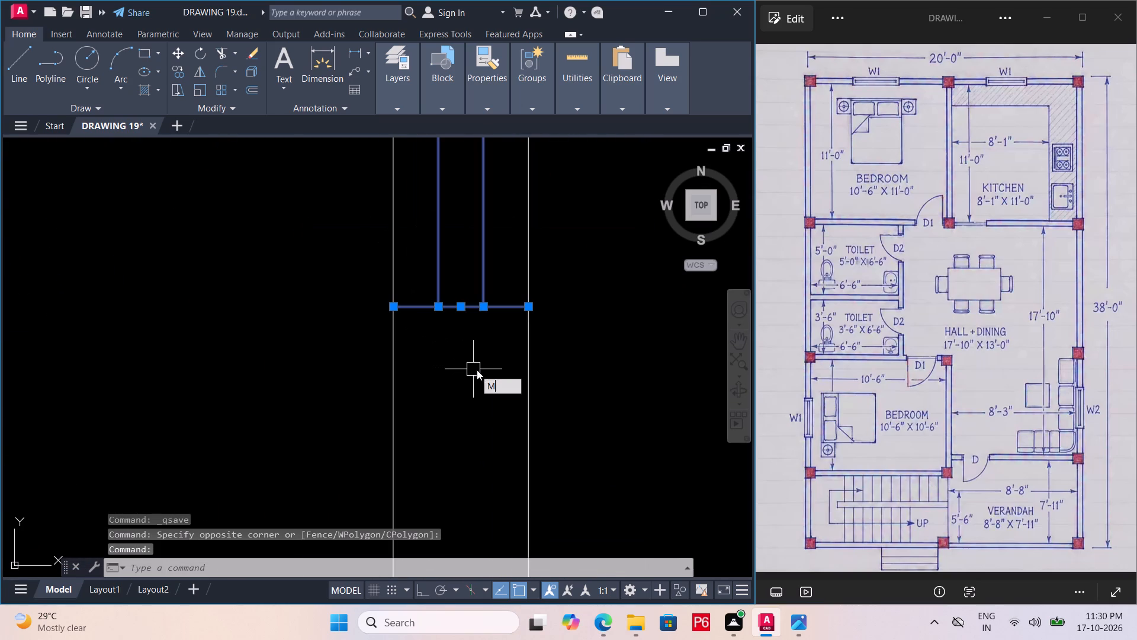
scroll(487, 343, down, 1)
key(BackSpace)
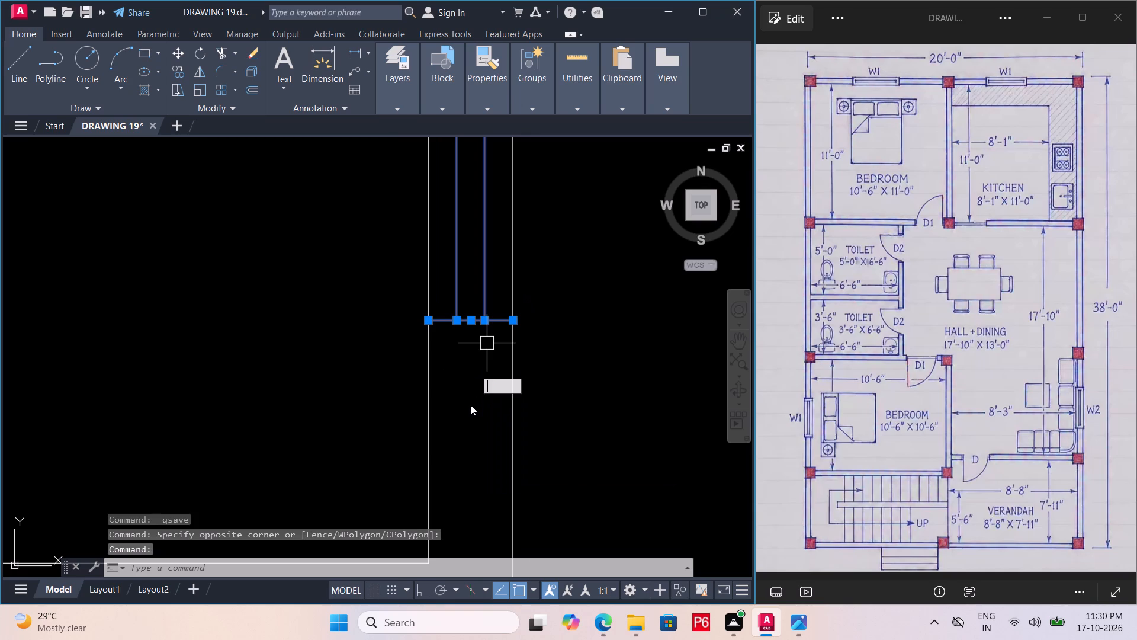
text(CO)
key(space)
middle_drag(508, 313, 483, 540)
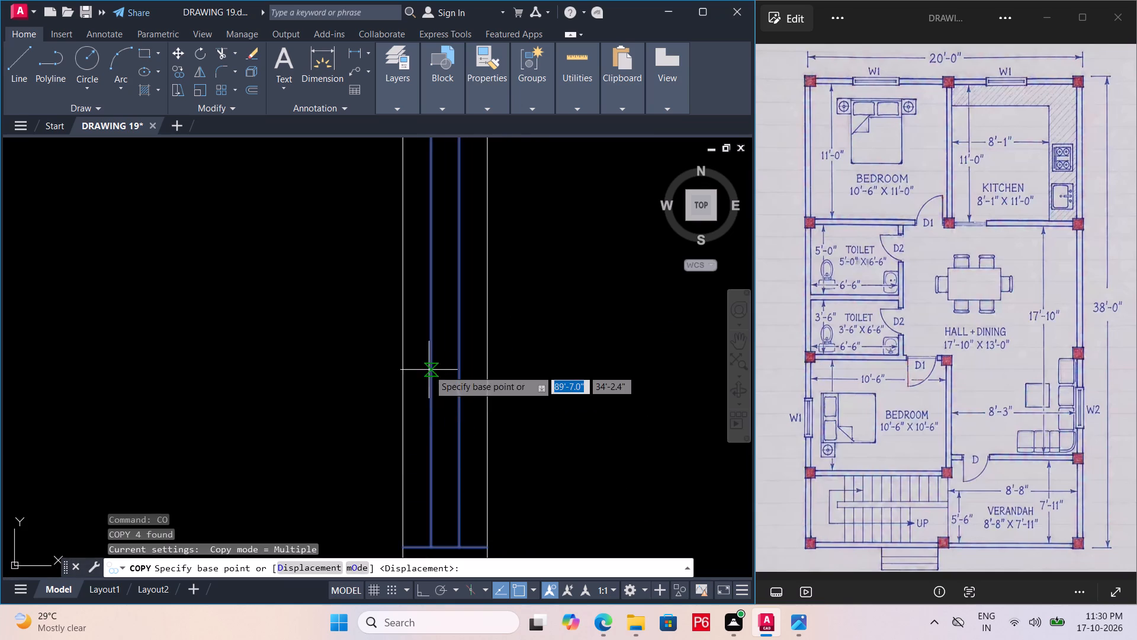
scroll(428, 372, down, 2)
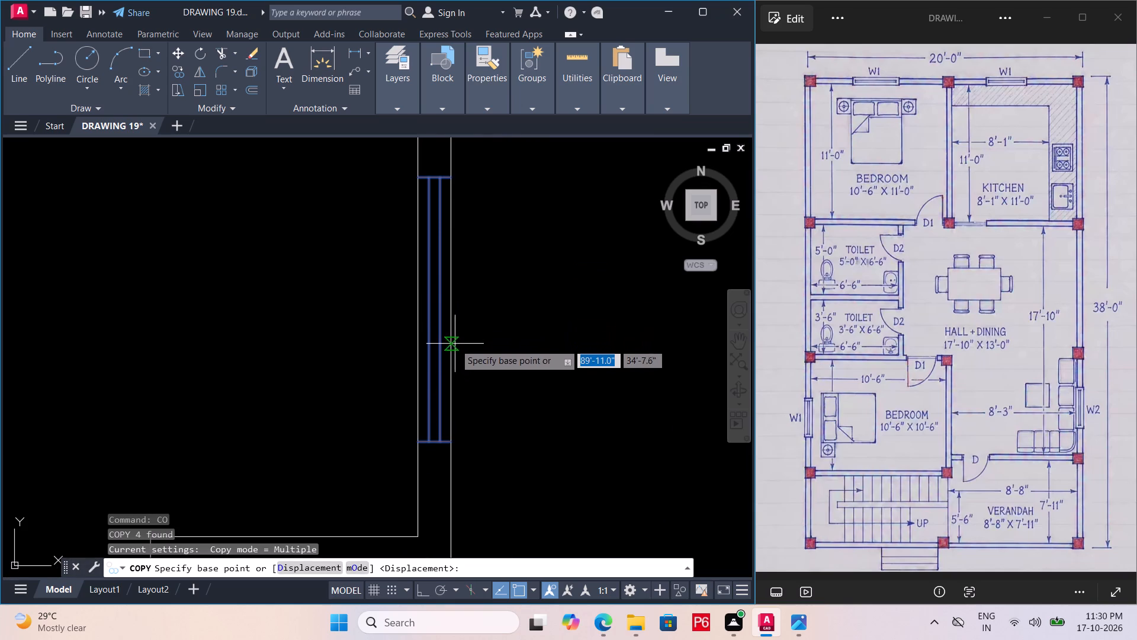
click(449, 310)
scroll(438, 269, down, 4)
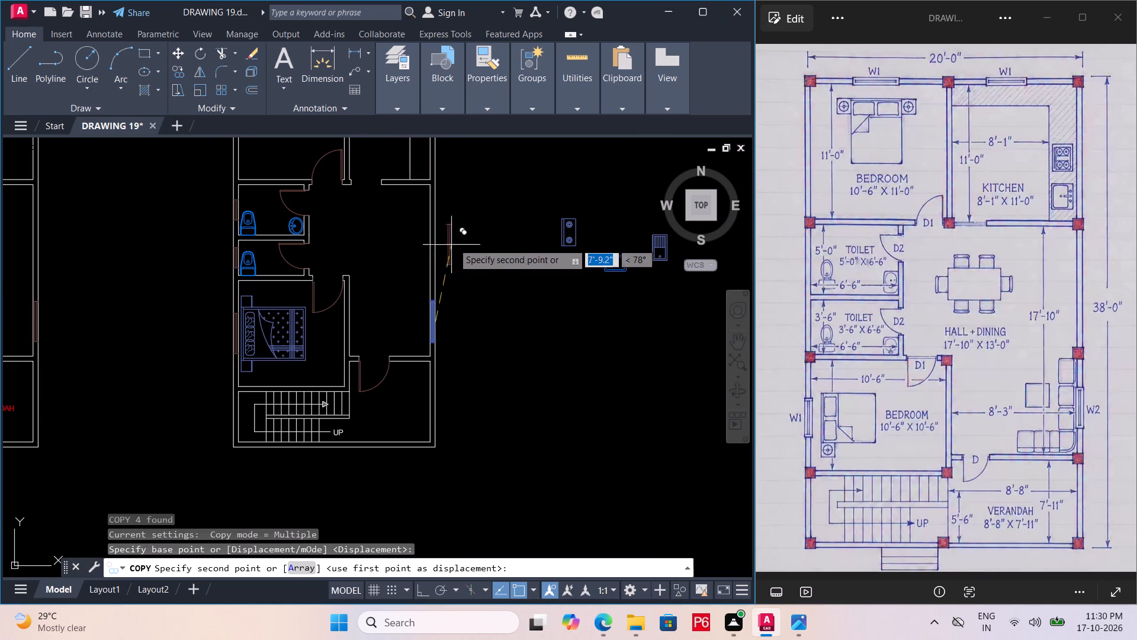
scroll(457, 226, up, 3)
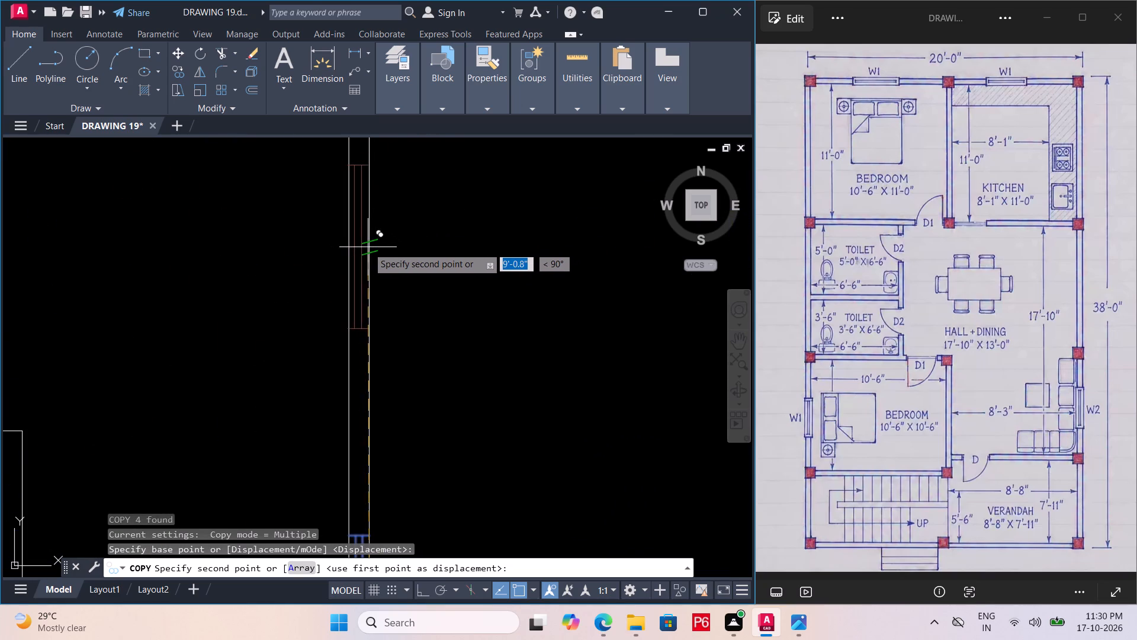
click(368, 247)
scroll(402, 255, down, 2)
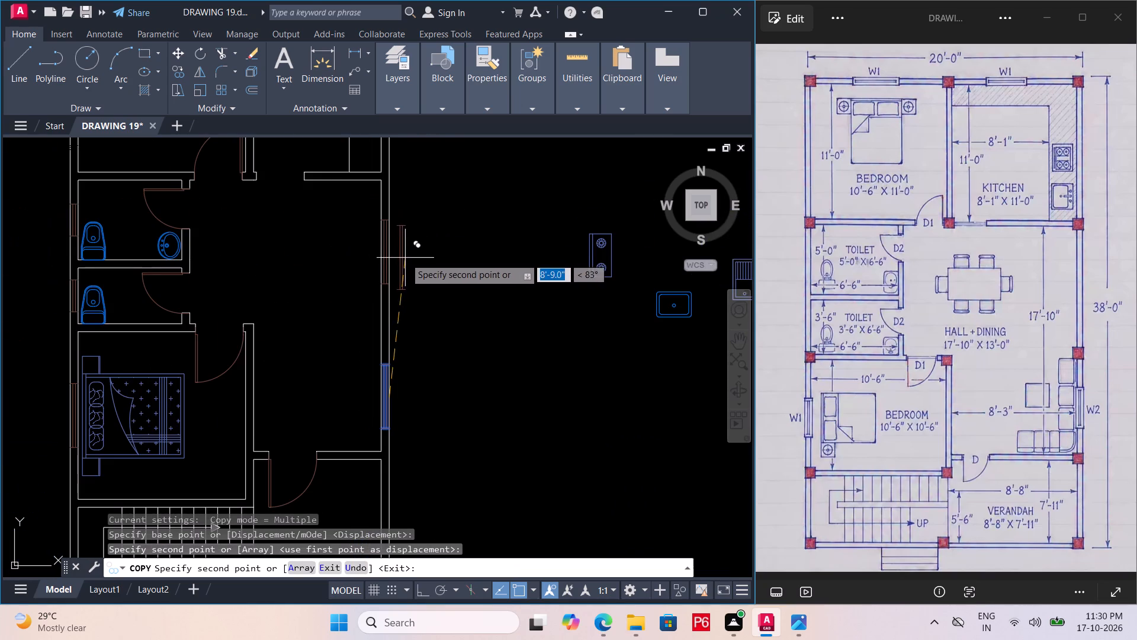
key(ctrl+s)
key(ctrl+s)
key(ctrl+s)
key(ctrl+s)
ctrl+middle_drag(368, 268, 380, 345)
key(ctrl+s)
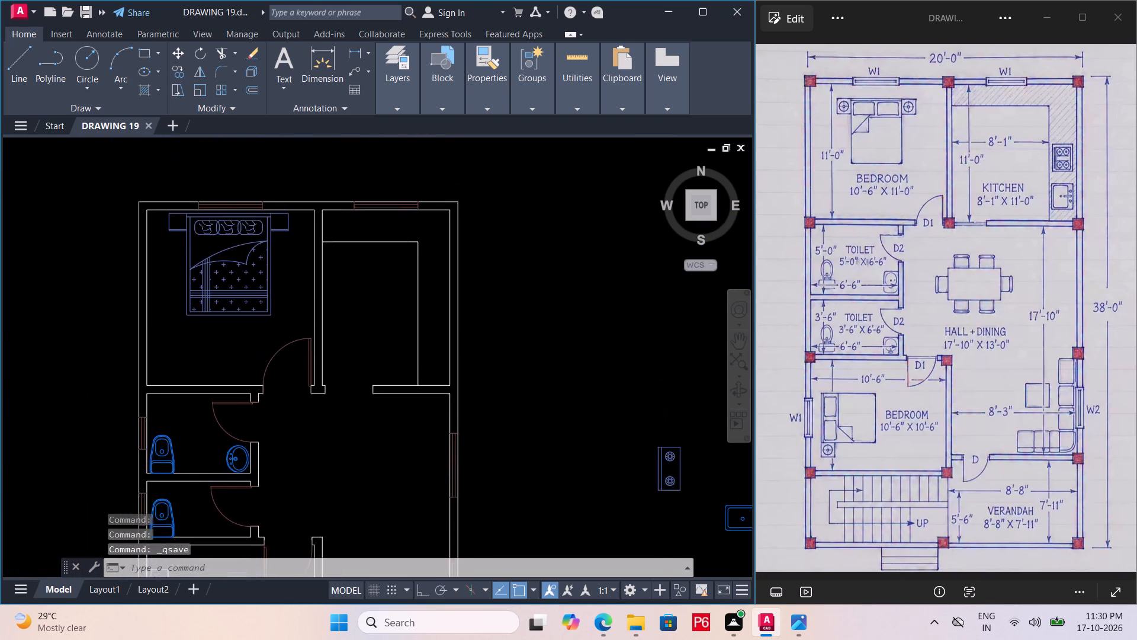
Move the two-burner stove to the empty space just east of the kitchen's outer wall.
ctrl+middle_drag(380, 345, 371, 339)
middle_drag(377, 293, 364, 186)
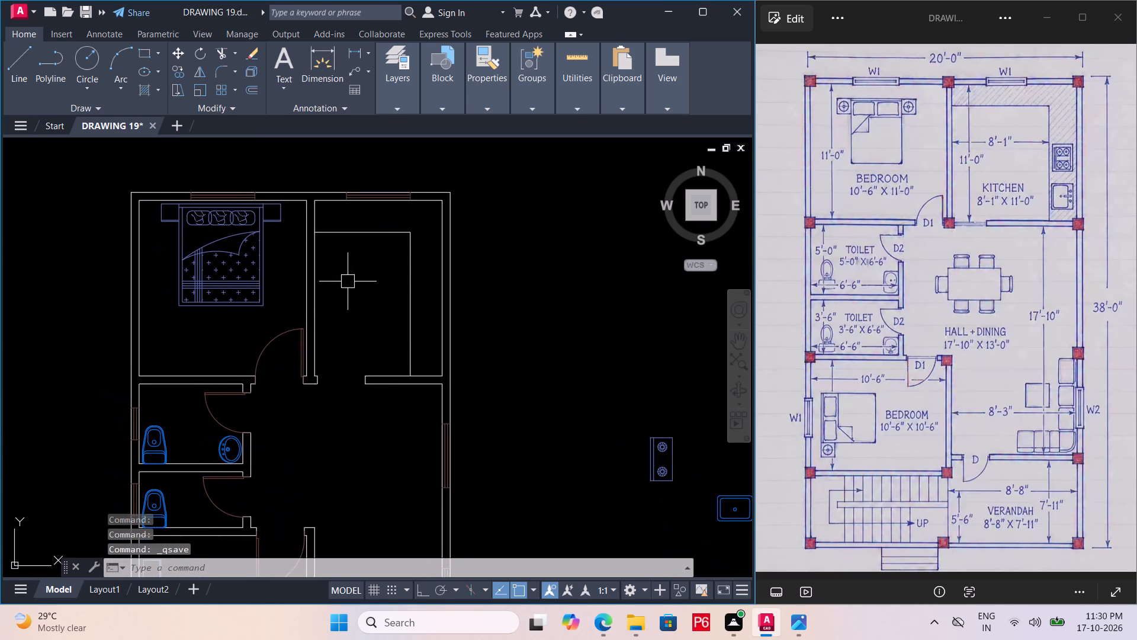
scroll(329, 229, down, 1)
middle_drag(390, 299, 373, 257)
scroll(512, 326, up, 2)
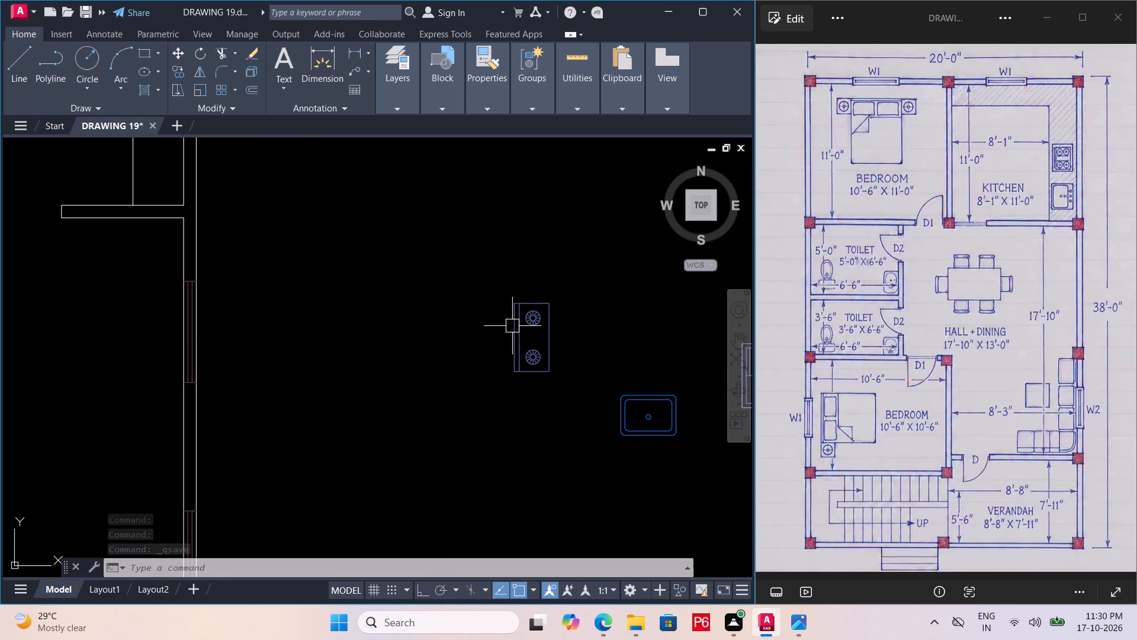
click(528, 348)
text(M)
key(space)
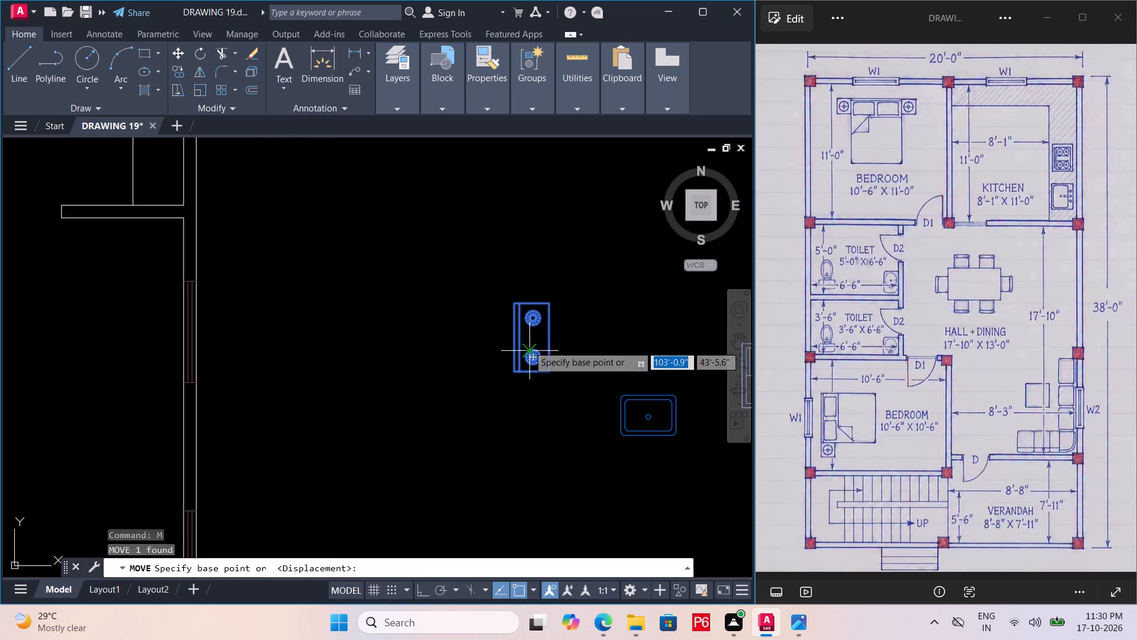
click(528, 345)
middle_drag(339, 265, 535, 457)
click(484, 271)
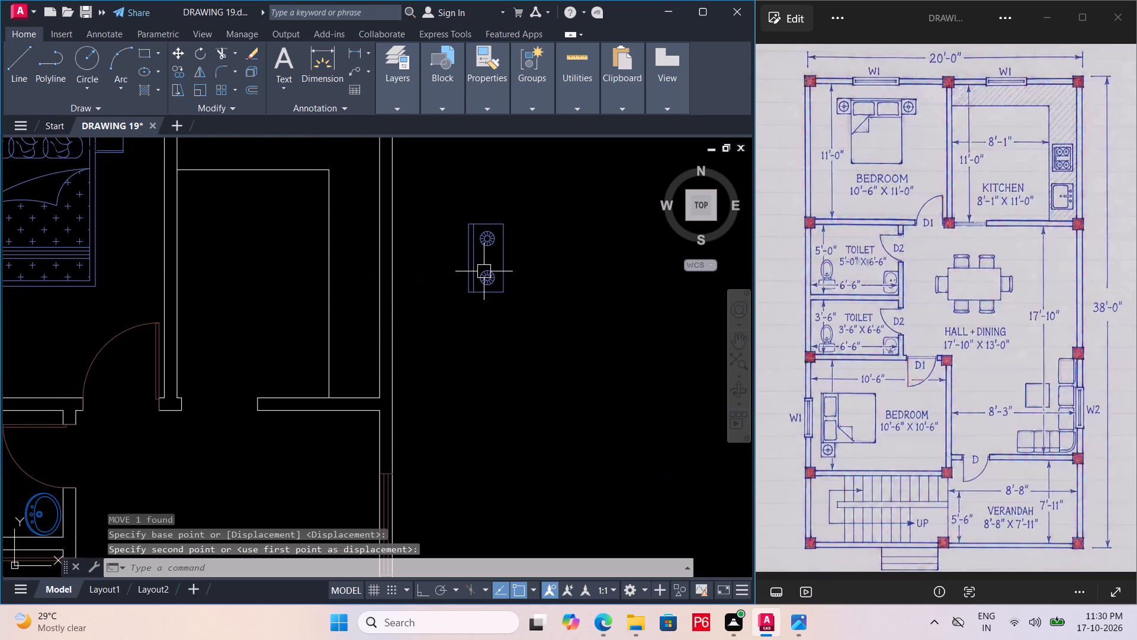
key(Escape)
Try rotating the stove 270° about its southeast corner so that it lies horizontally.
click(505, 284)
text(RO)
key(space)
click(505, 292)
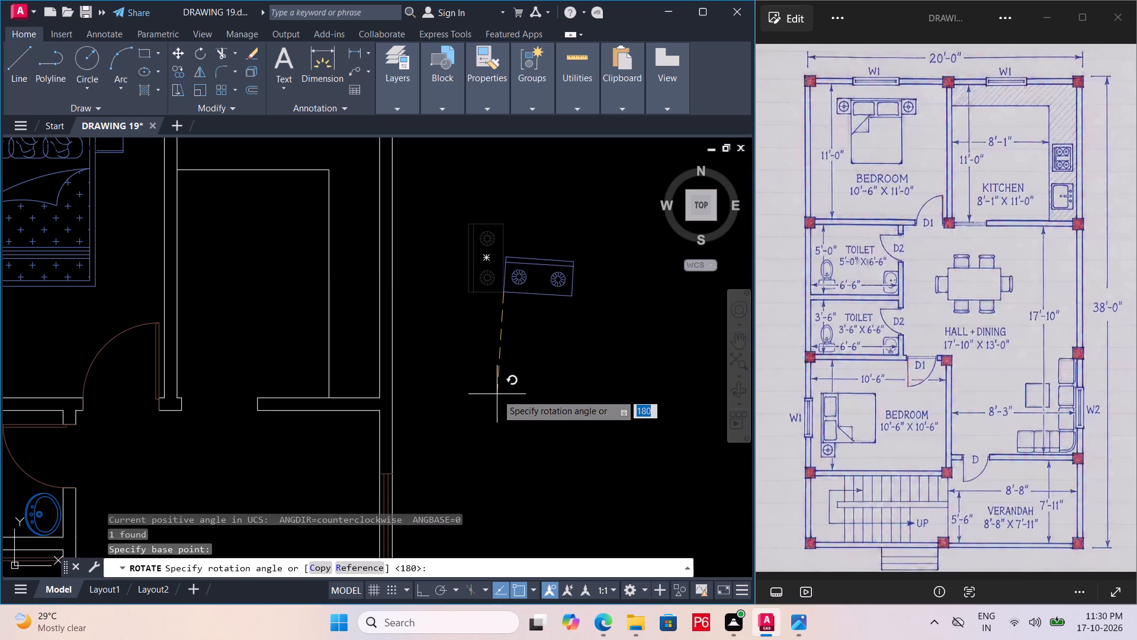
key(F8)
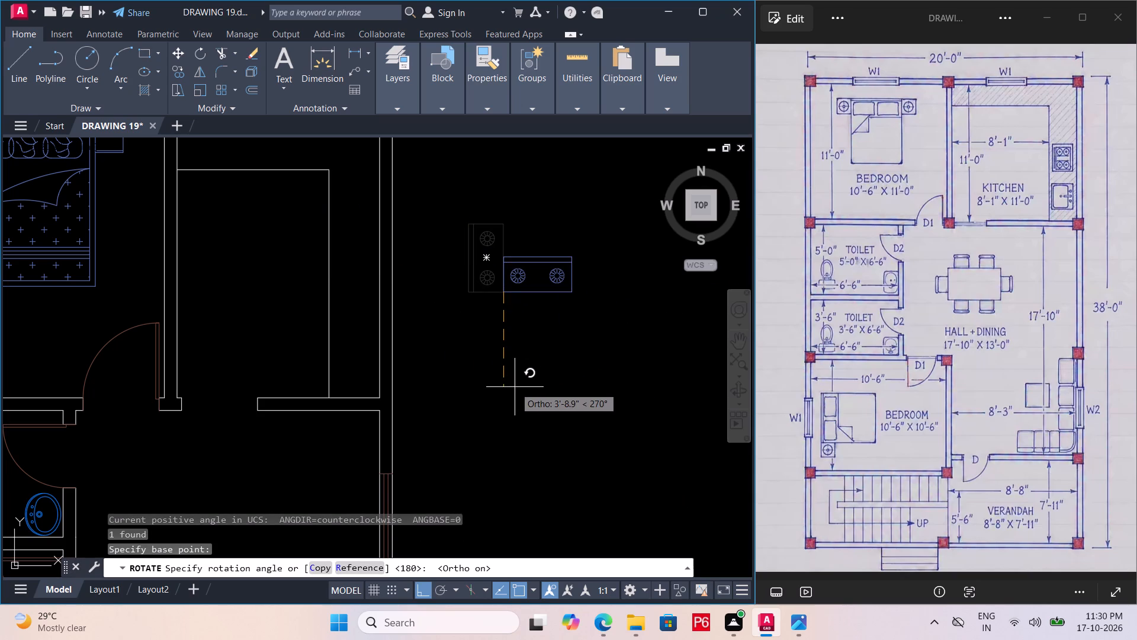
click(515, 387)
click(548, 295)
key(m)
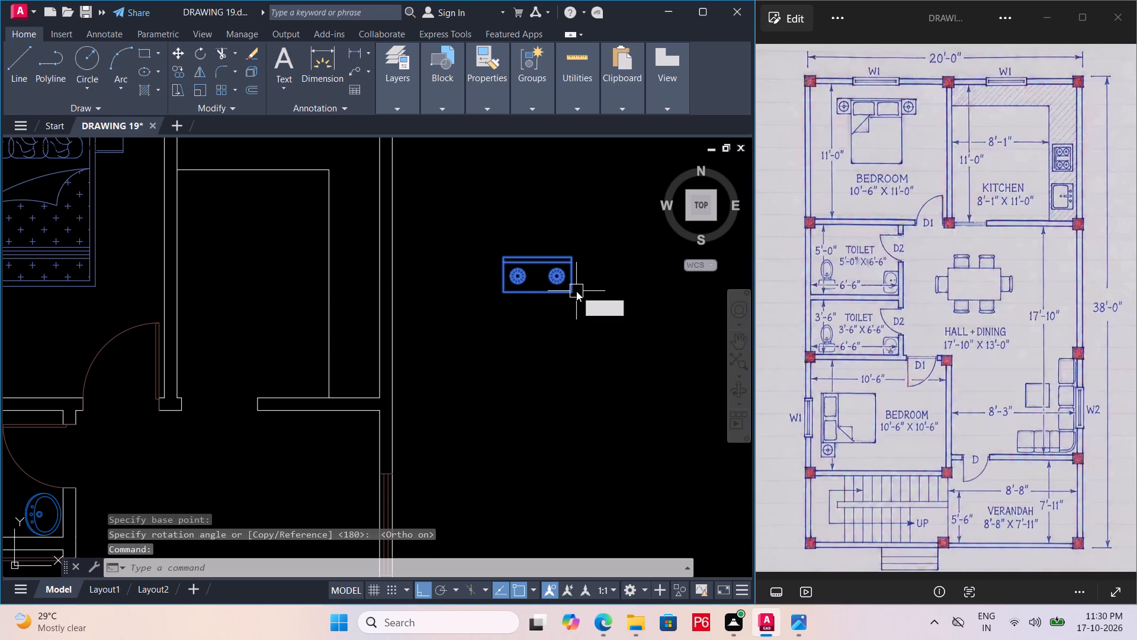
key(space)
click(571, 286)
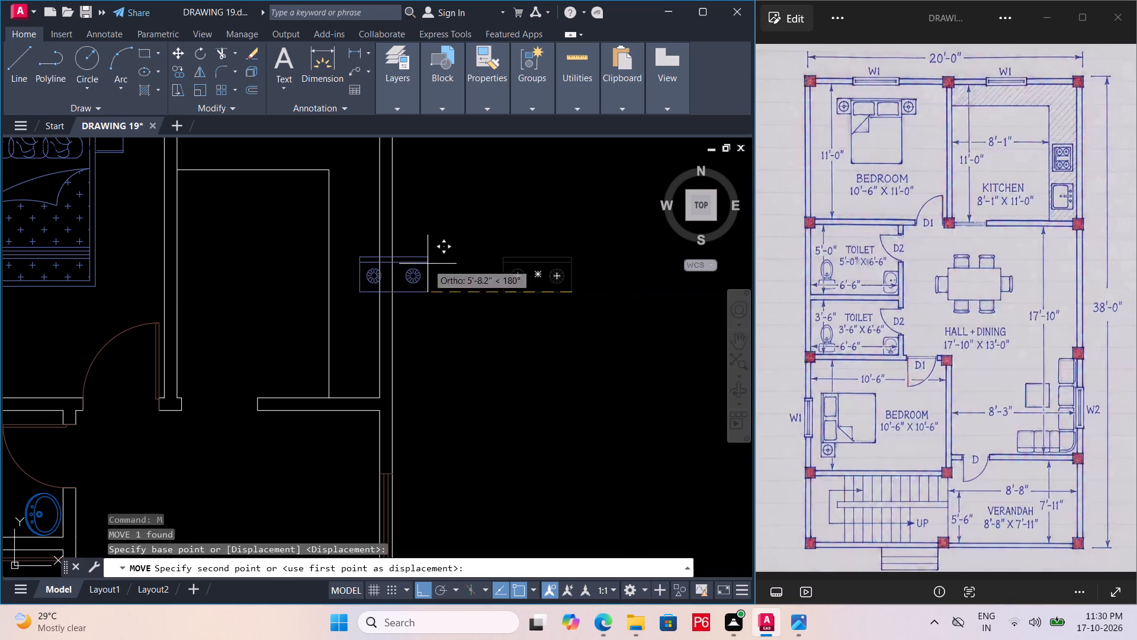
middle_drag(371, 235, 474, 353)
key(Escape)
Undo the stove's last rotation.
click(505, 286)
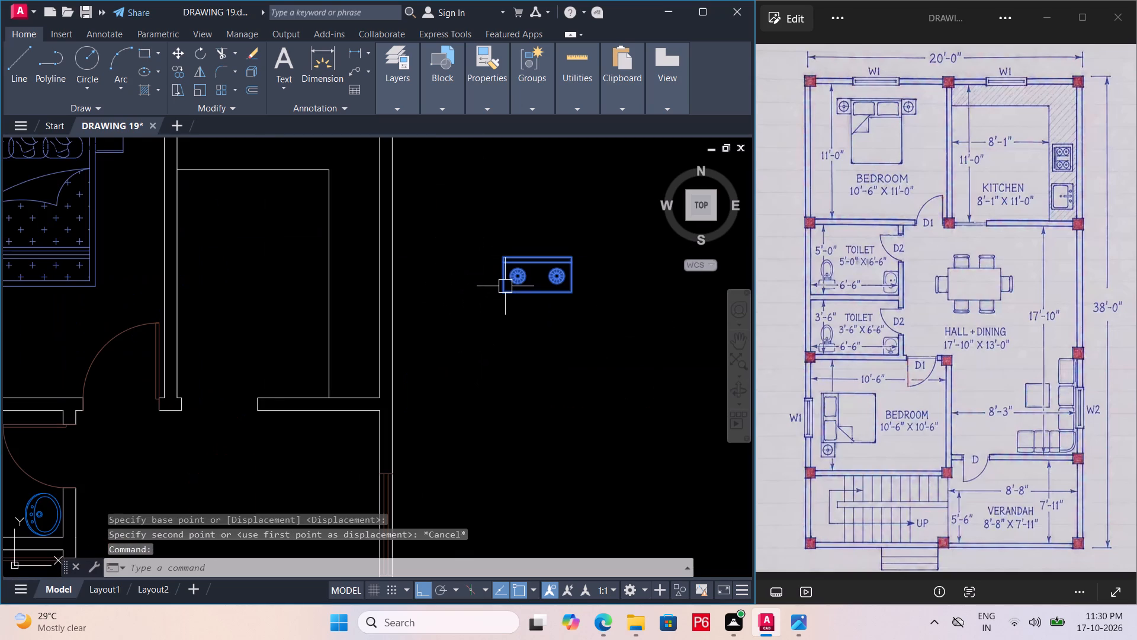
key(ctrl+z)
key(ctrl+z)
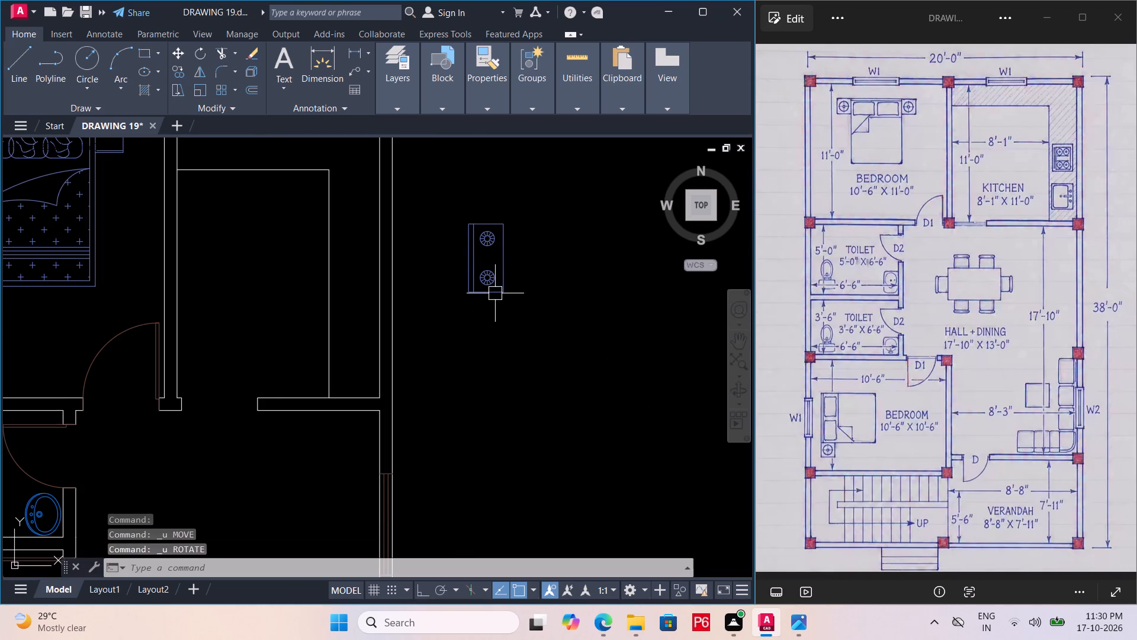
Rotate the two-burner stove 270° about its southeast corner so that it lies horizontally.
click(495, 293)
text(RO)
key(space)
click(499, 295)
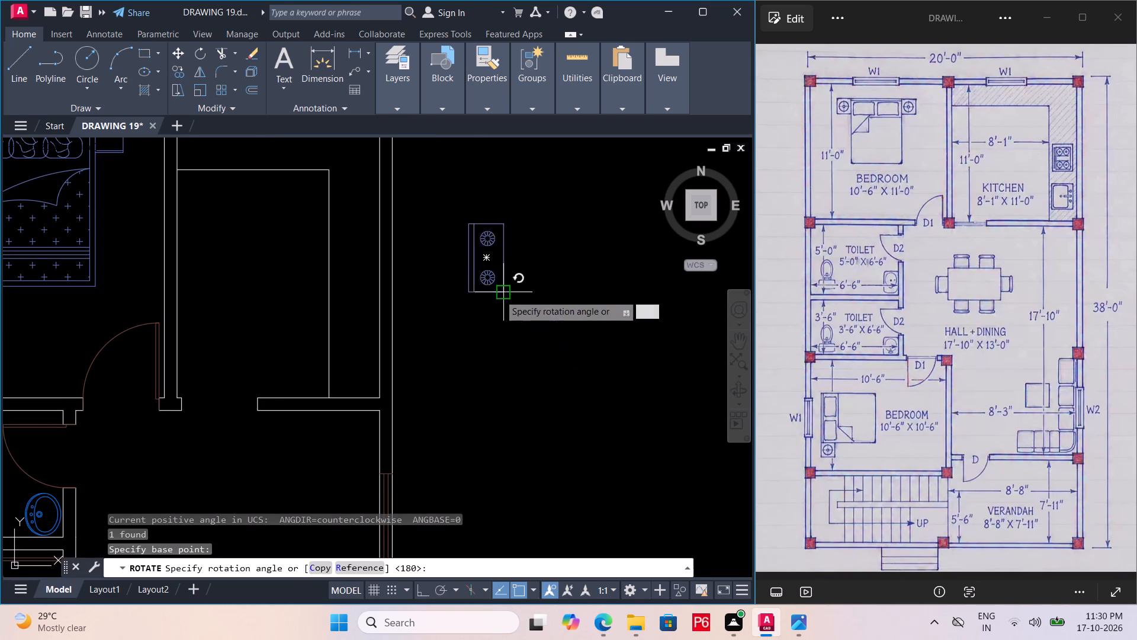
key(F8)
click(505, 392)
key(Escape)
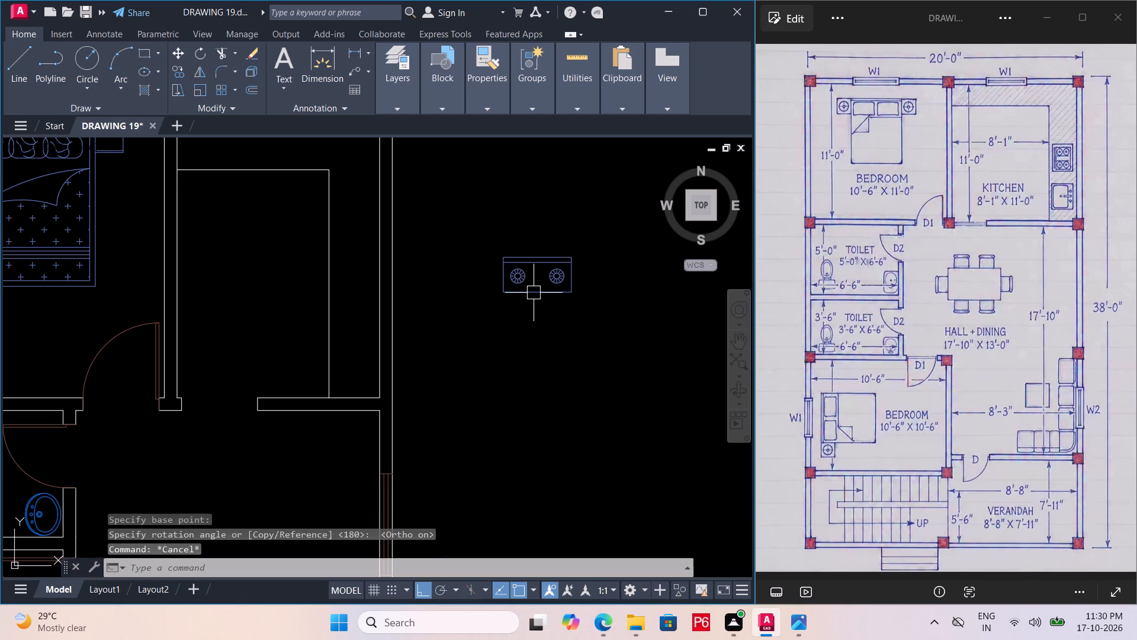
Move the horizontal stove onto the kitchen's north counter, below the window.
click(534, 289)
text(M)
key(space)
click(535, 289)
middle_drag(383, 267, 419, 280)
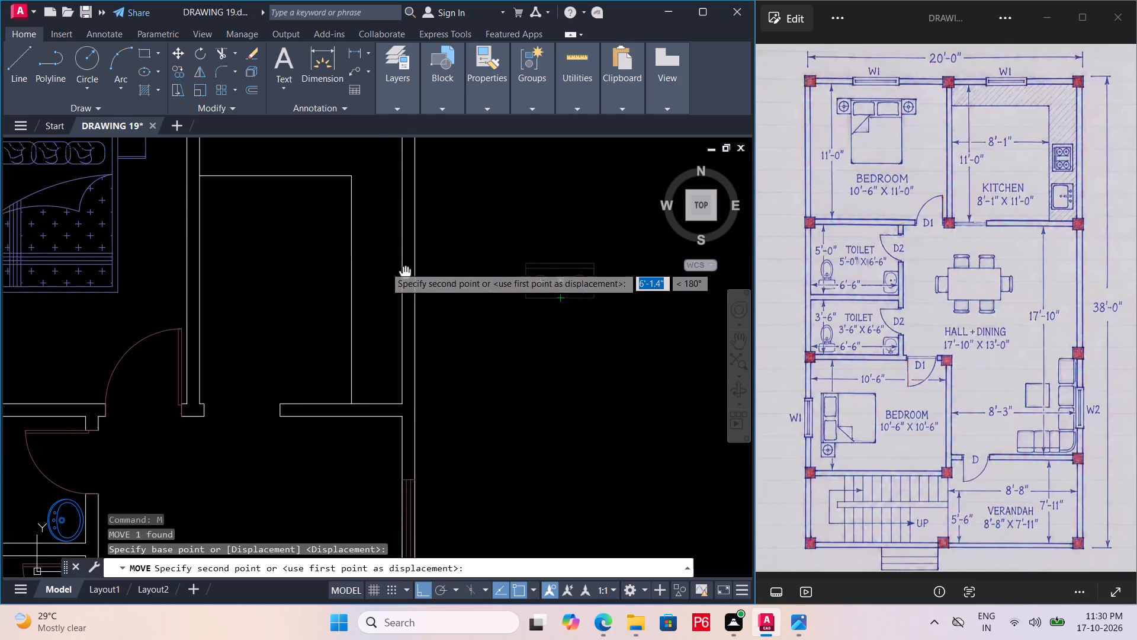
middle_drag(419, 280, 493, 347)
key(F8)
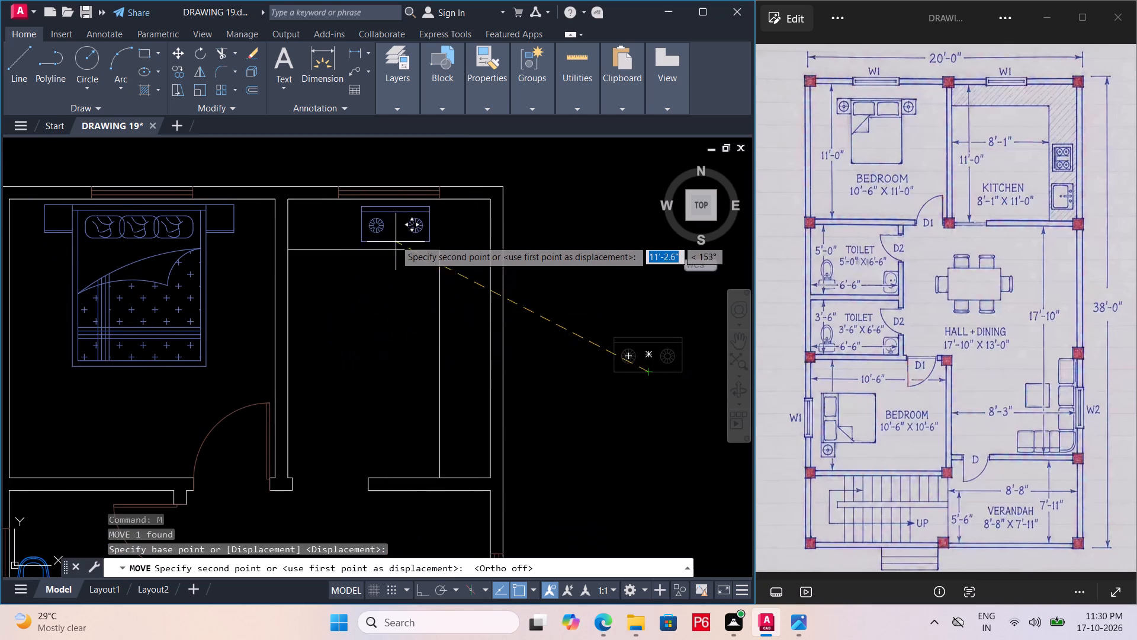
scroll(395, 240, up, 1)
middle_drag(394, 244, 439, 324)
click(416, 322)
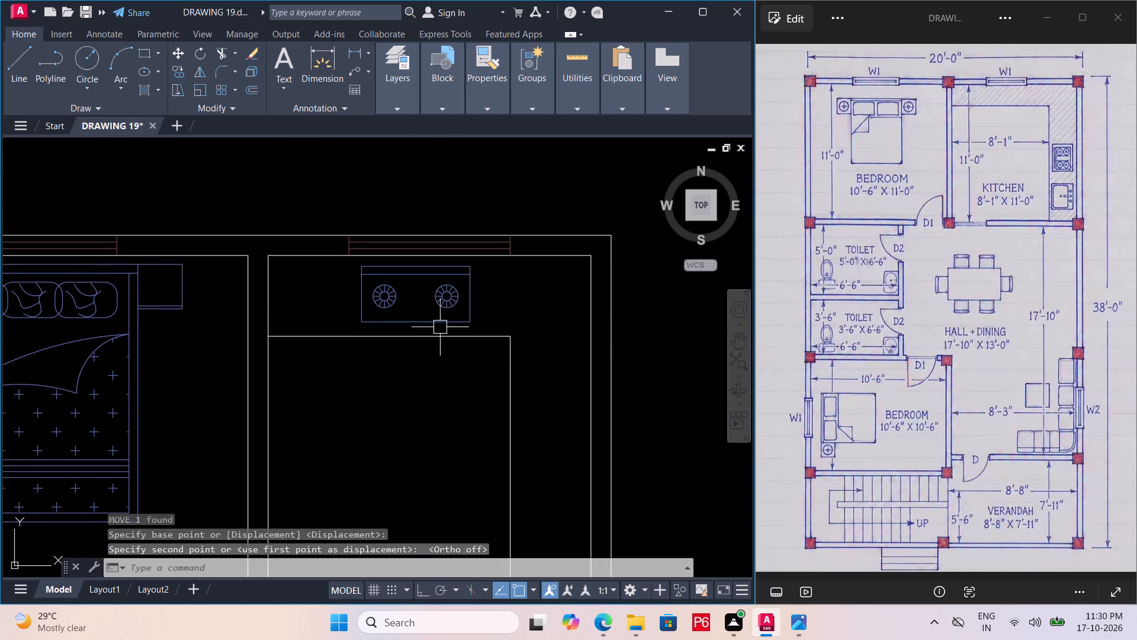
key(Escape)
Rotate the stove 180° about its southeast corner so its control strip faces south.
click(459, 317)
key(r)
key(o)
key(space)
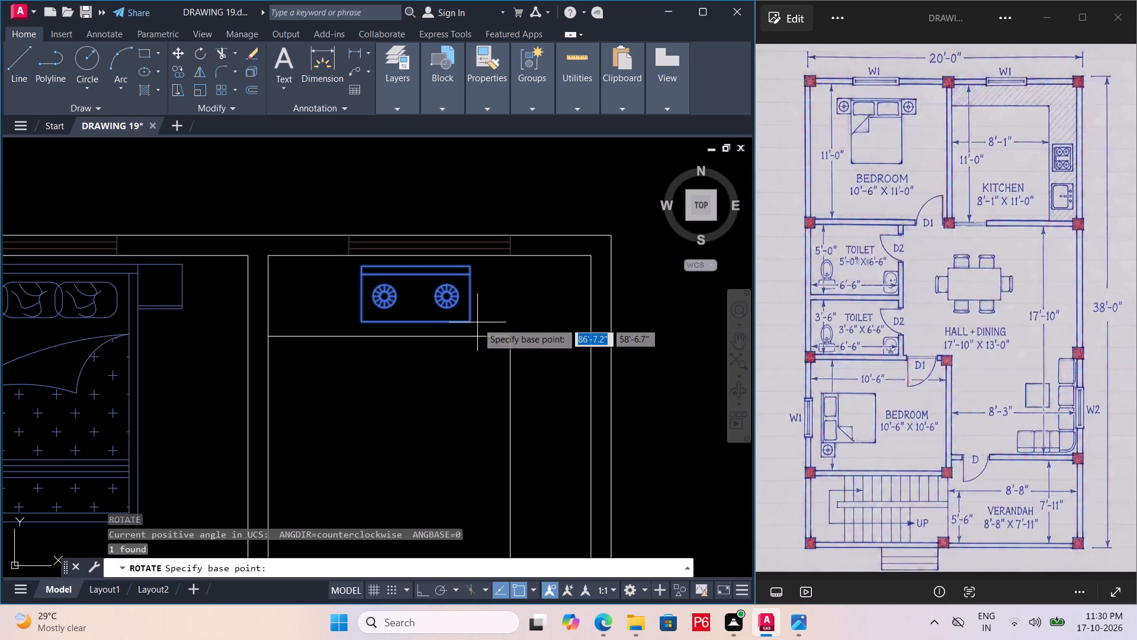
click(470, 324)
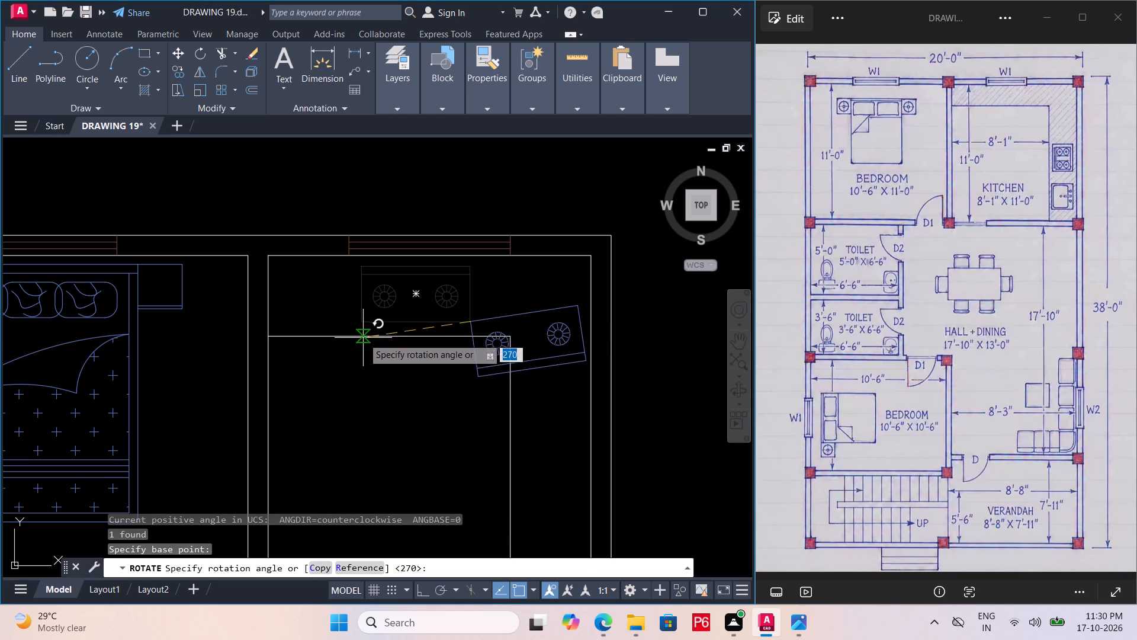
key(F8)
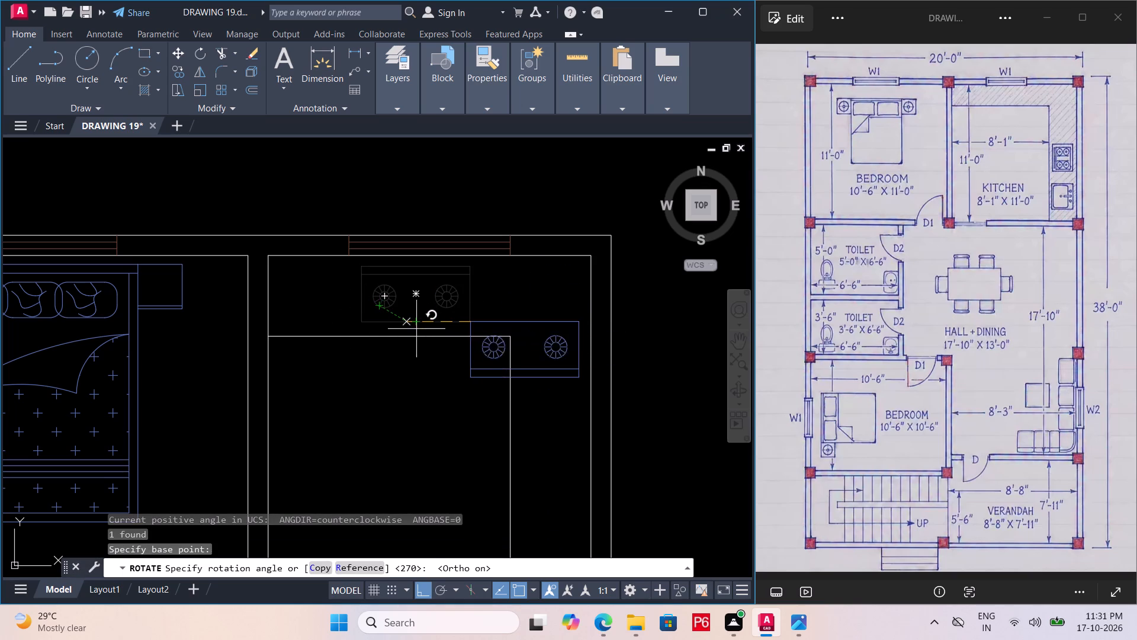
click(417, 329)
key(space)
click(503, 322)
key(Escape)
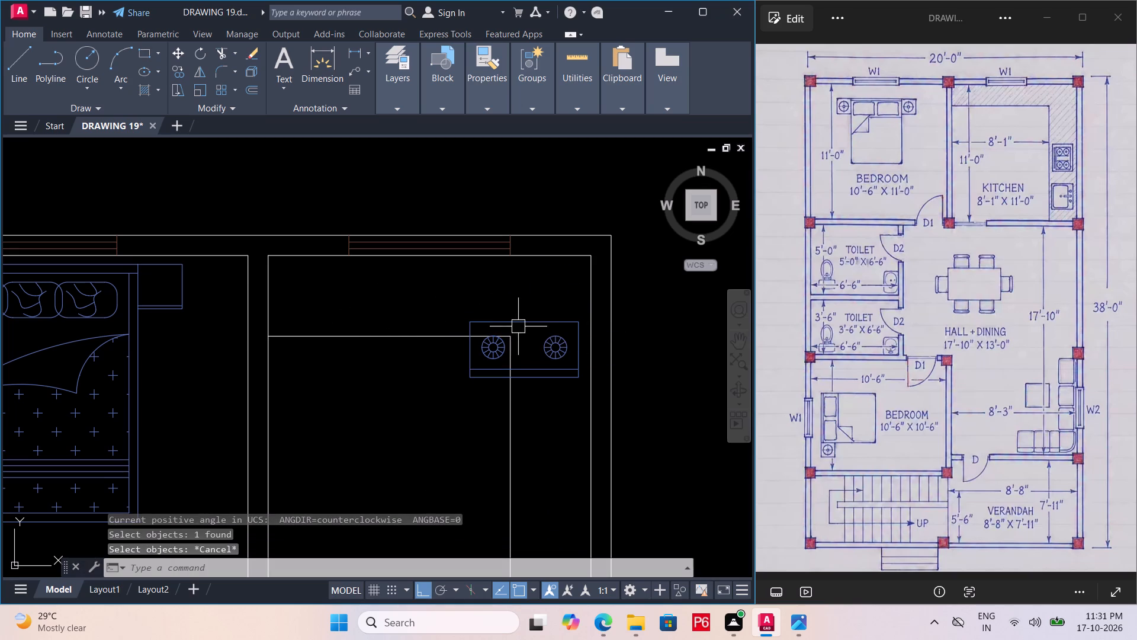
Move the stove back onto the kitchen's north counter below the window, and save the drawing.
key(m)
click(534, 329)
key(Escape)
click(535, 327)
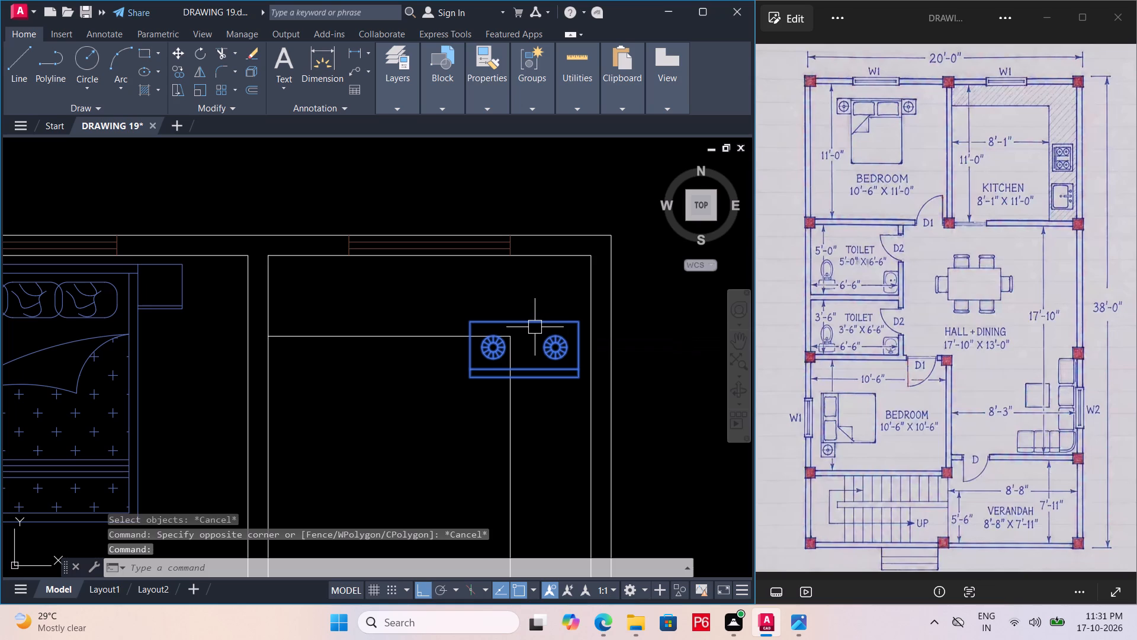
text(M)
key(space)
click(535, 325)
key(F8)
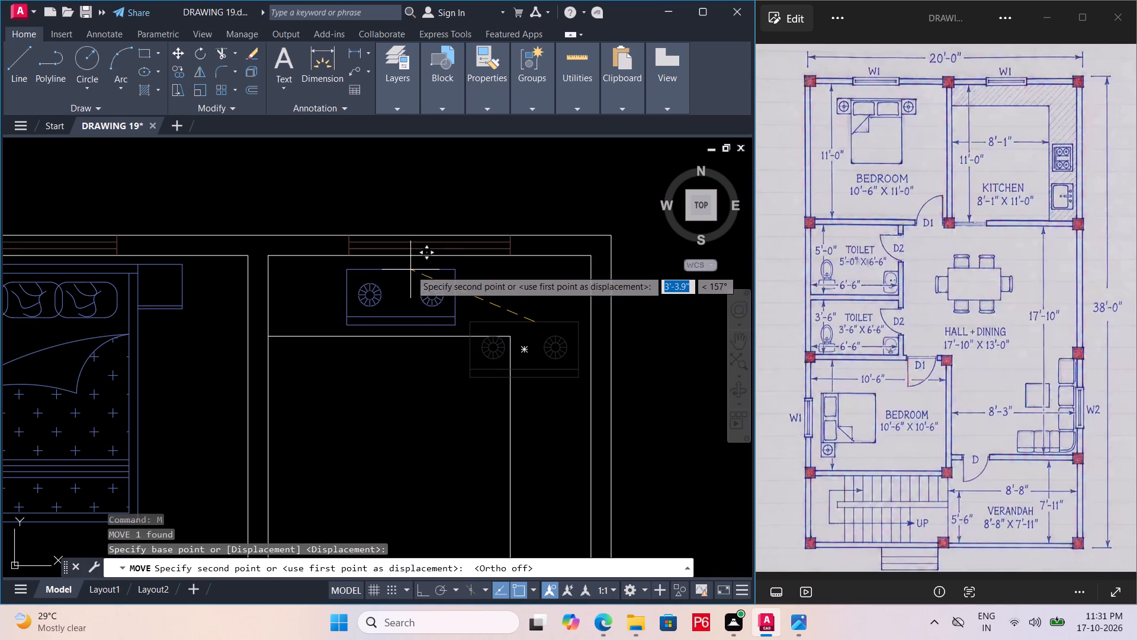
click(411, 269)
key(ctrl+s)
key(ctrl+s)
key(ctrl+s)
key(ctrl+s)
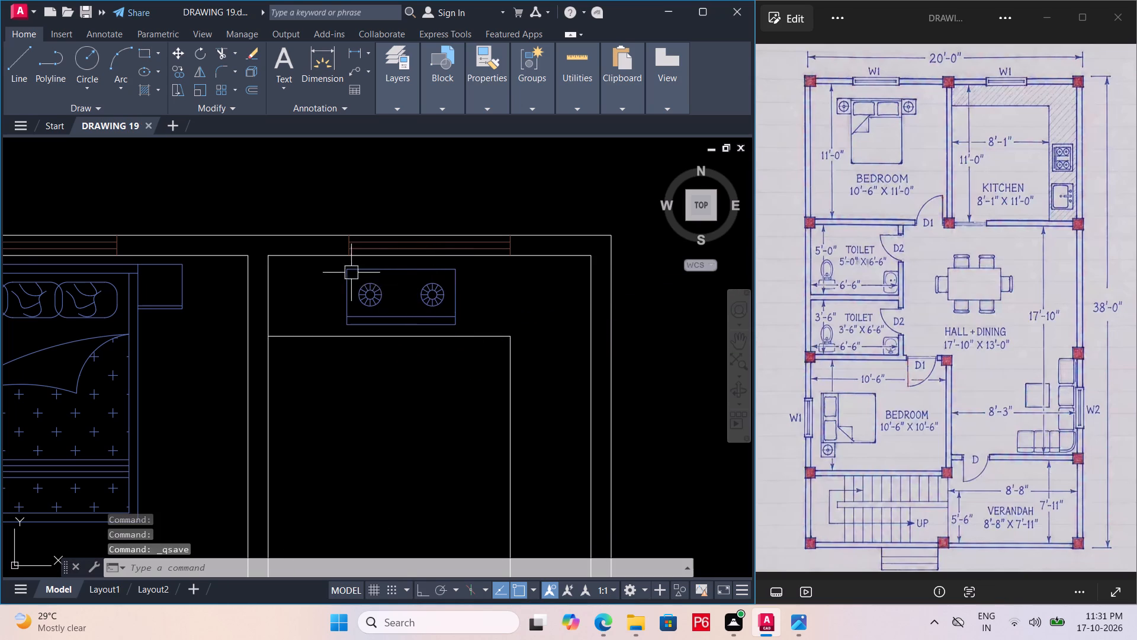
key(ctrl+s)
Move the kitchen sink with drainboard onto the south end of the kitchen's east counter, and save the drawing.
ctrl+scroll(348, 269, down, 3)
middle_drag(348, 268, 338, 209)
click(620, 388)
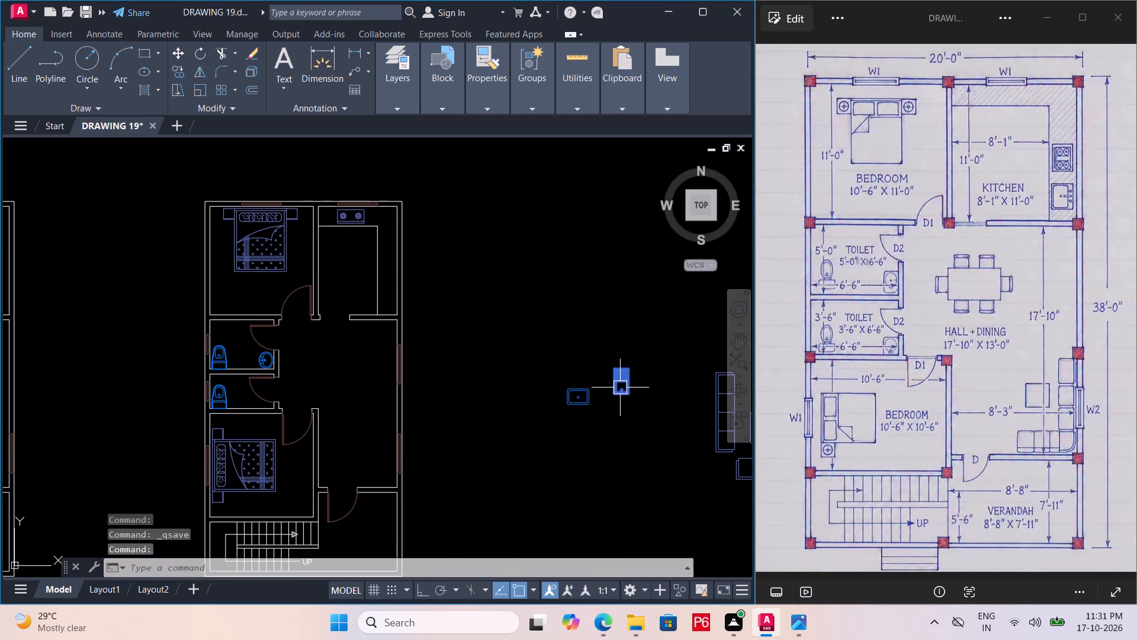
key(m)
key(space)
click(624, 391)
scroll(398, 303, up, 4)
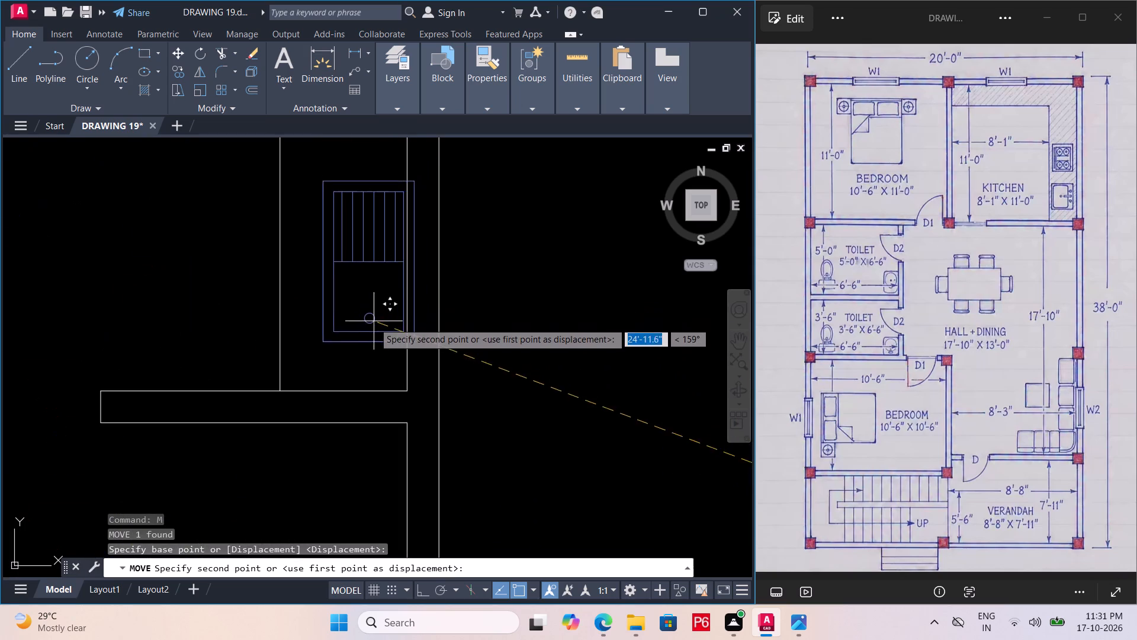
click(348, 351)
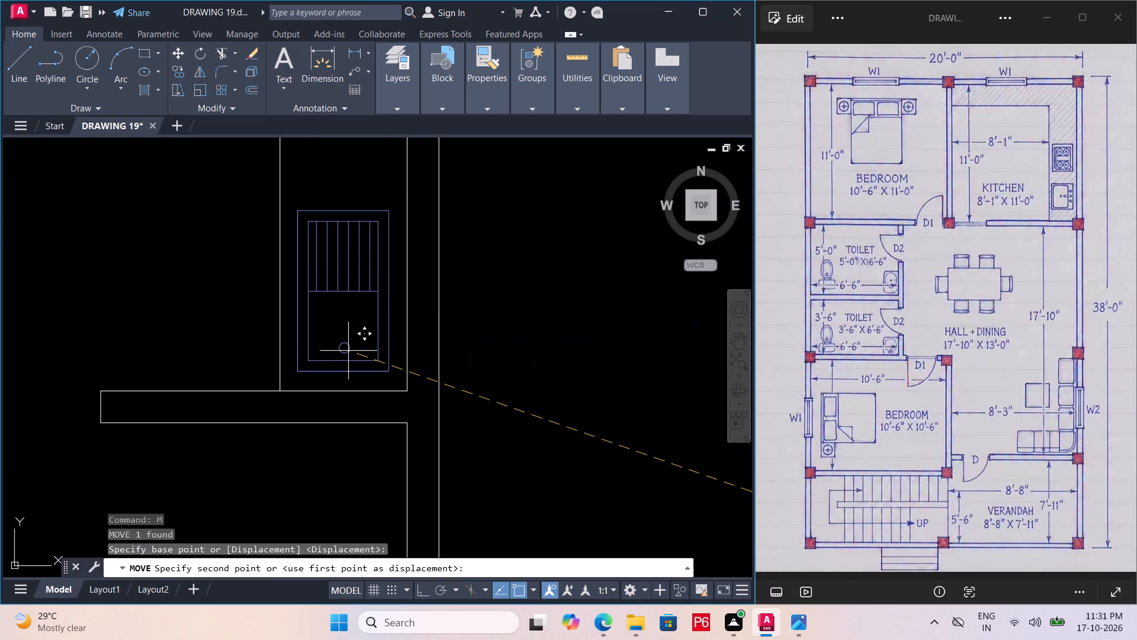
middle_drag(418, 334, 459, 377)
scroll(432, 344, down, 2)
key(ctrl+s)
key(ctrl+s)
key(ctrl+s)
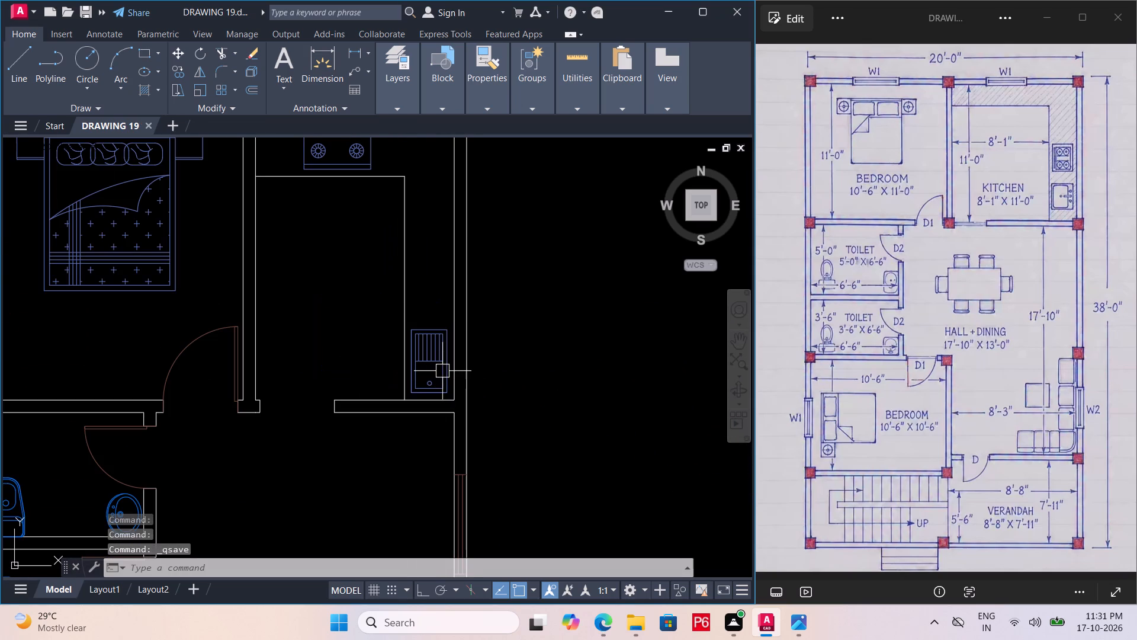
key(ctrl+s)
Erase the spare sink left over outside the east side of the furnished plan.
ctrl+scroll(442, 371, down, 2)
middle_drag(442, 371, 431, 352)
drag(593, 425, 597, 427)
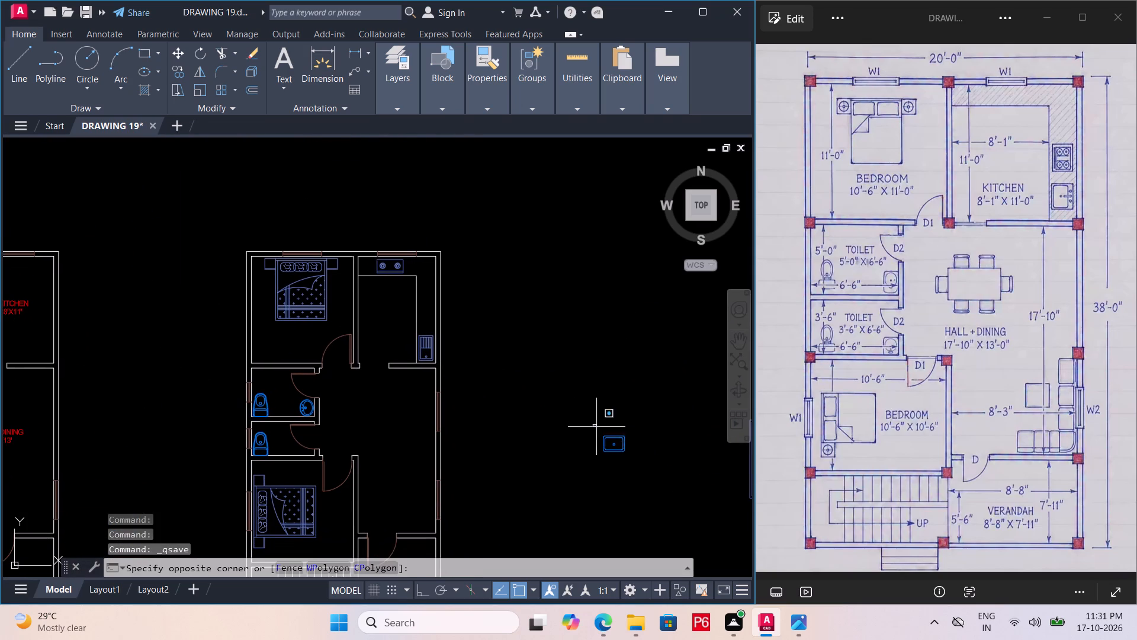
drag(597, 427, 602, 431)
click(659, 478)
key(Delete)
Move the L-shaped sofa set westward, closer to the east side of the furnished plan.
middle_drag(511, 406, 438, 286)
scroll(465, 309, down, 1)
scroll(508, 380, down, 1)
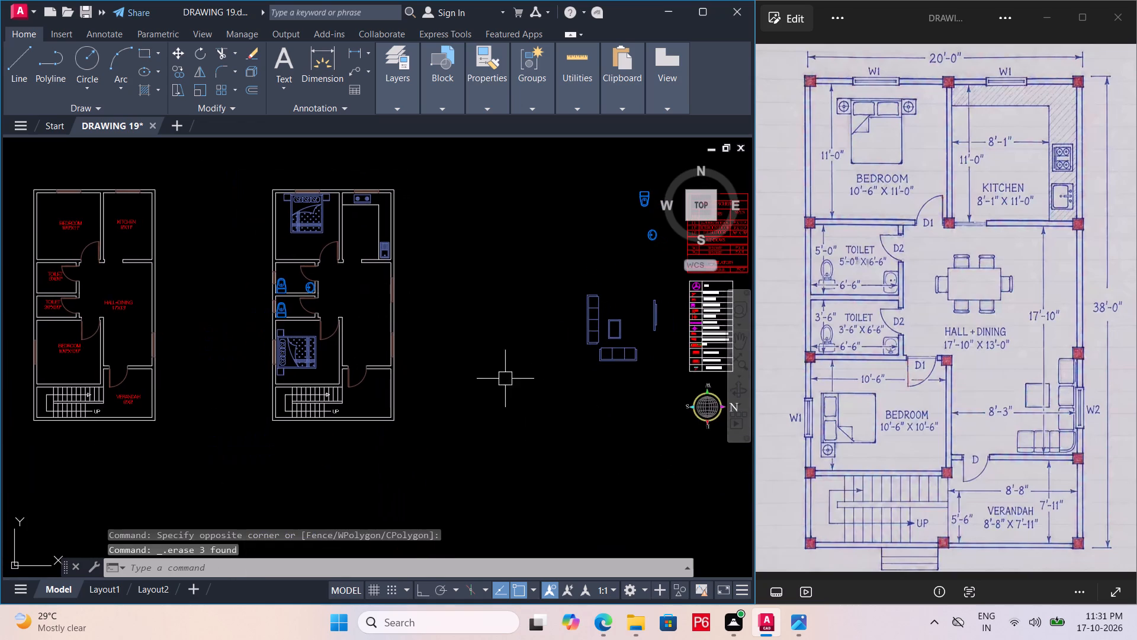
scroll(569, 367, up, 2)
click(547, 333)
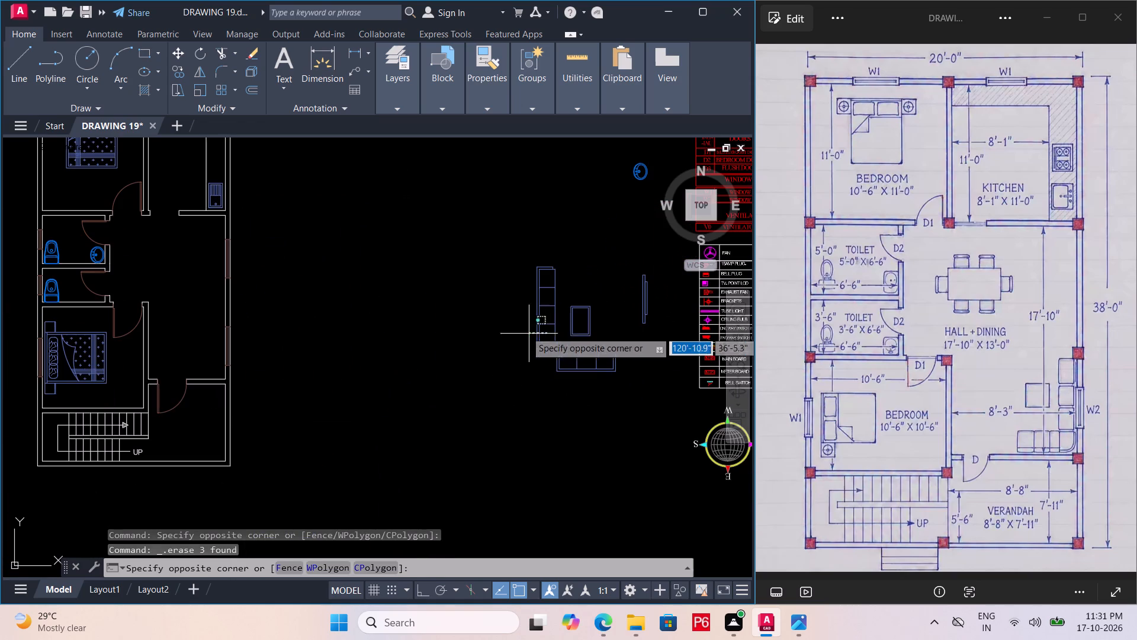
key(Escape)
click(536, 337)
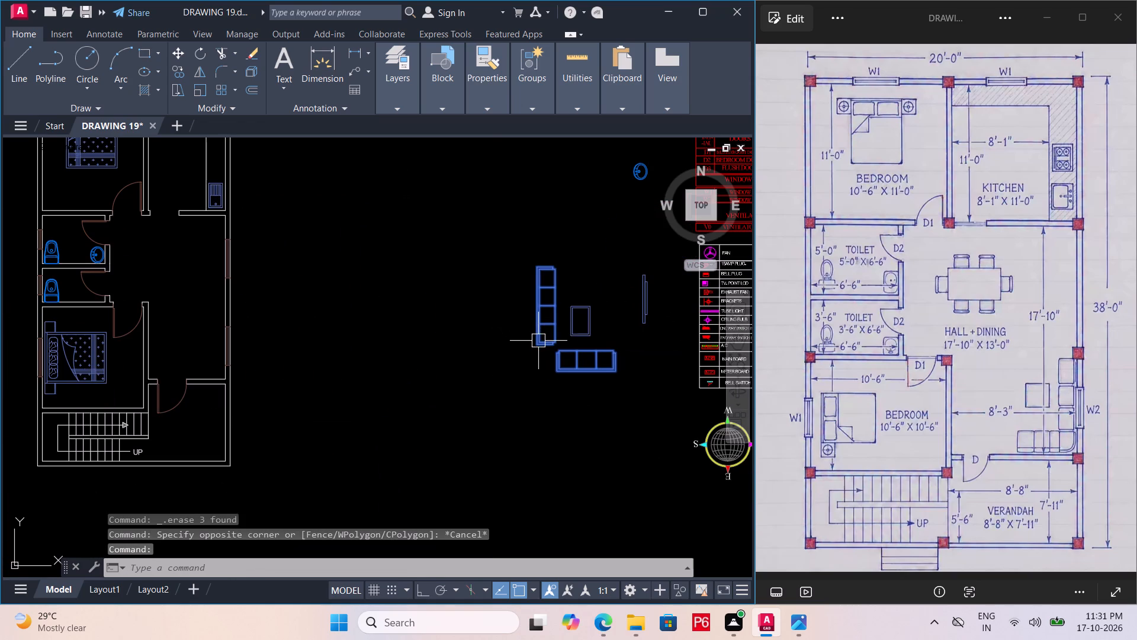
key(m)
key(space)
click(547, 339)
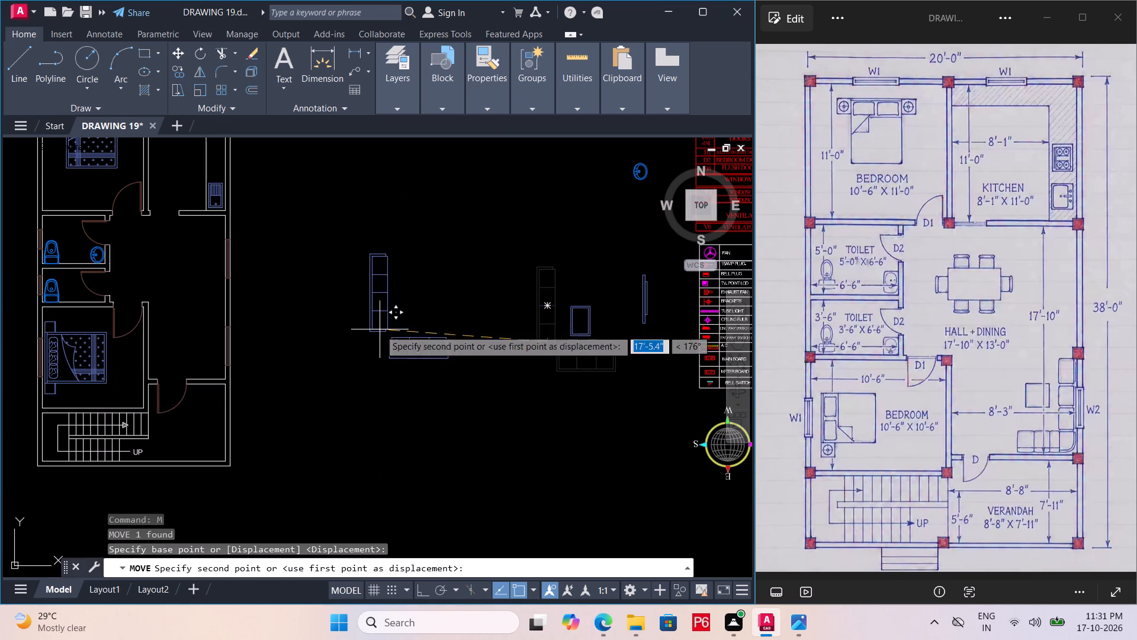
middle_drag(184, 312, 319, 312)
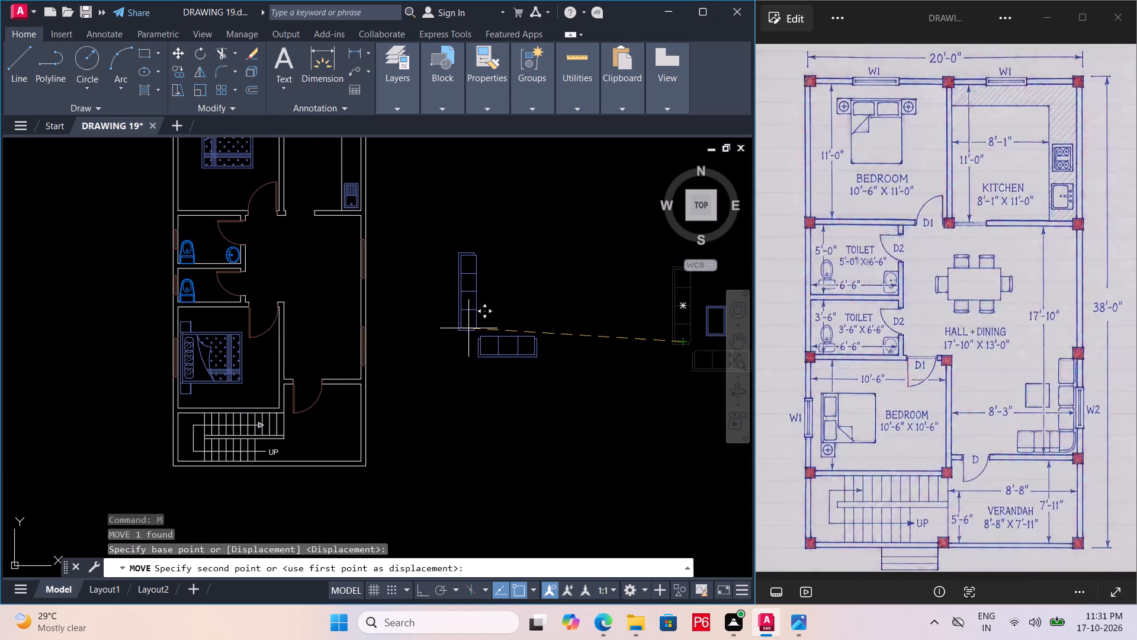
click(468, 328)
key(Escape)
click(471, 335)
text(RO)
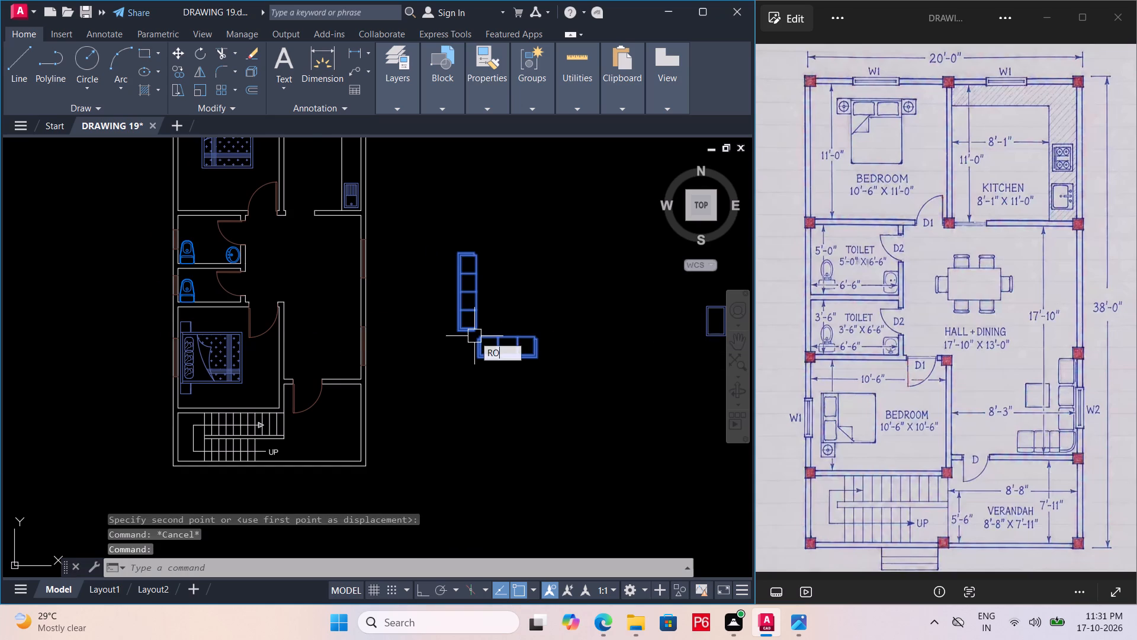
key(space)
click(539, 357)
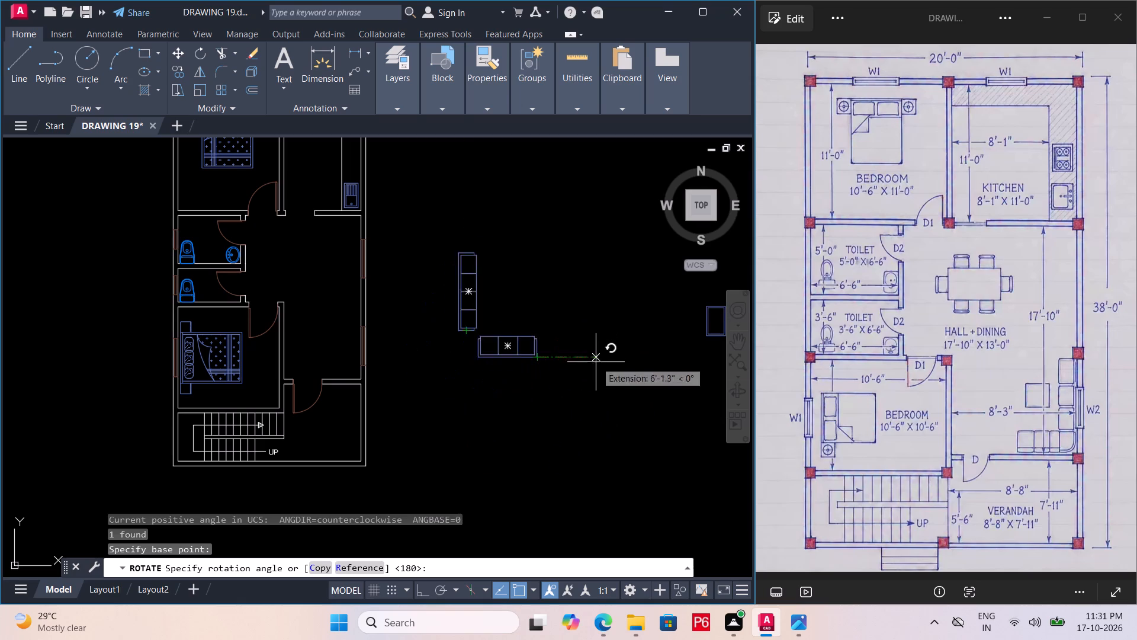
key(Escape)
Mirror the L-shaped sofa set about a vertical line with Ortho on, erasing the source object.
middle_drag(526, 345, 468, 334)
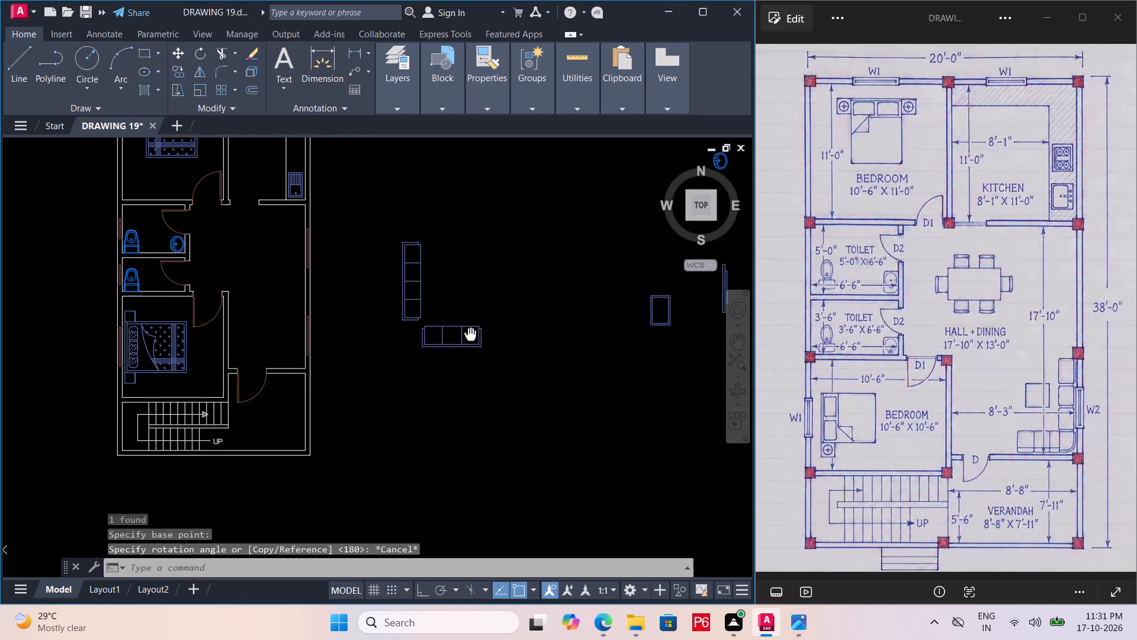
middle_drag(468, 334, 464, 334)
click(456, 339)
text(MI)
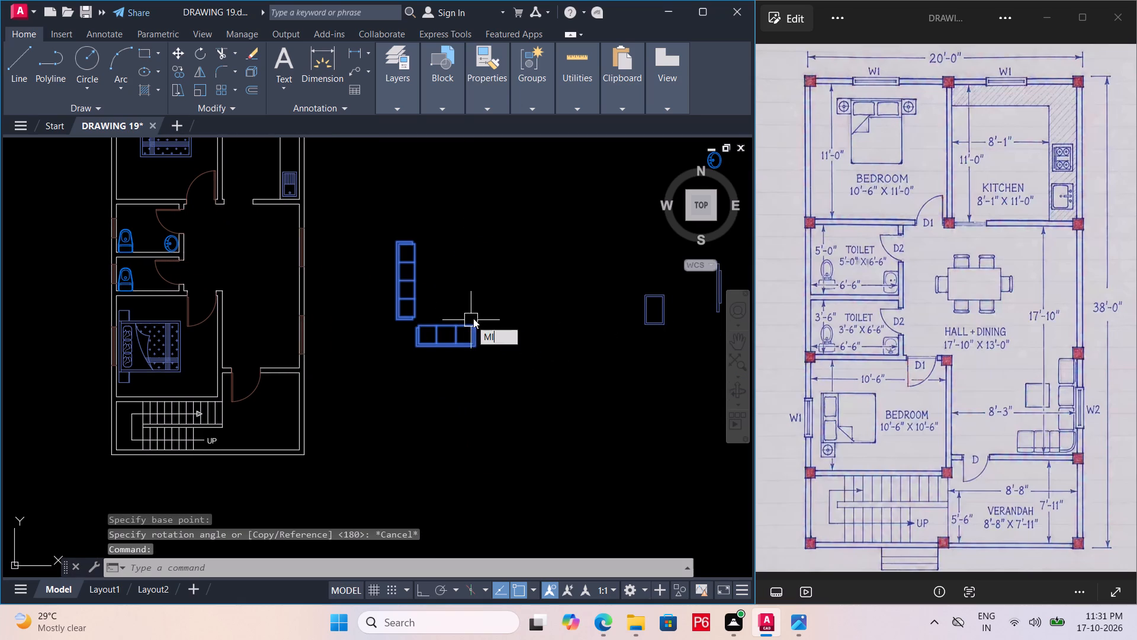
key(space)
click(489, 238)
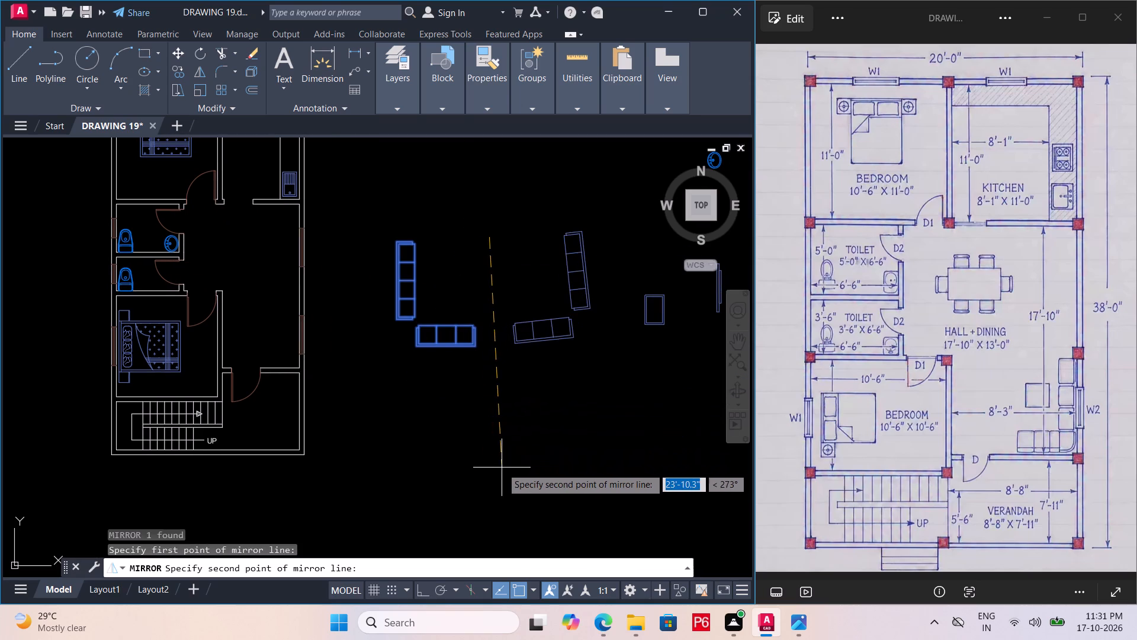
key(F8)
click(495, 478)
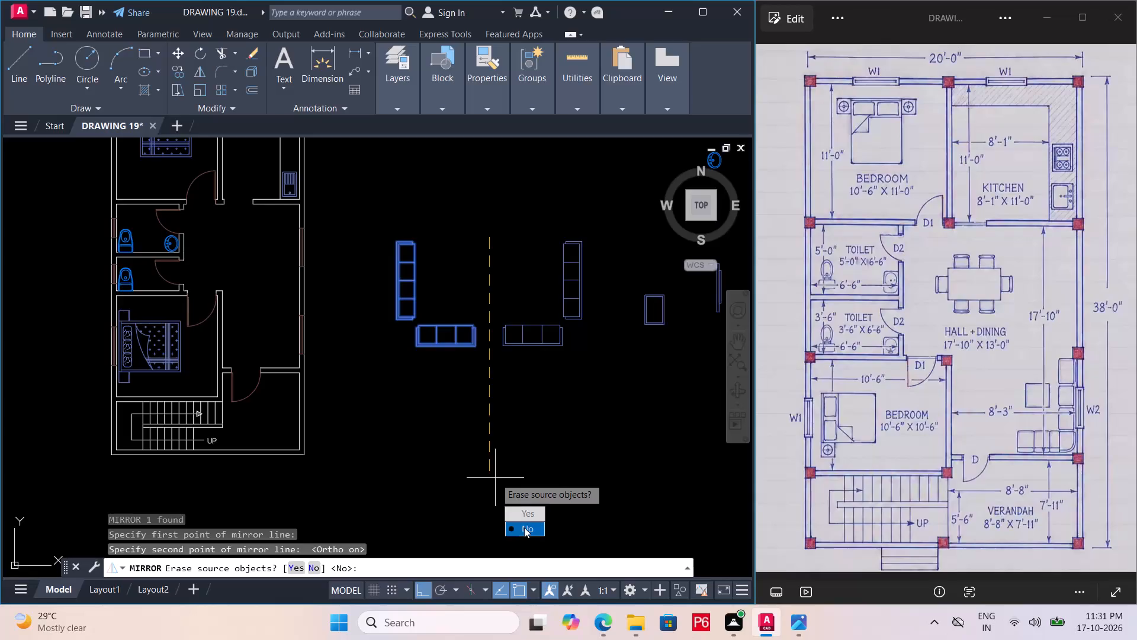
drag(530, 515, 495, 478)
Move the mirrored sofa set straight west, to the open space just east of the furnished plan.
click(508, 344)
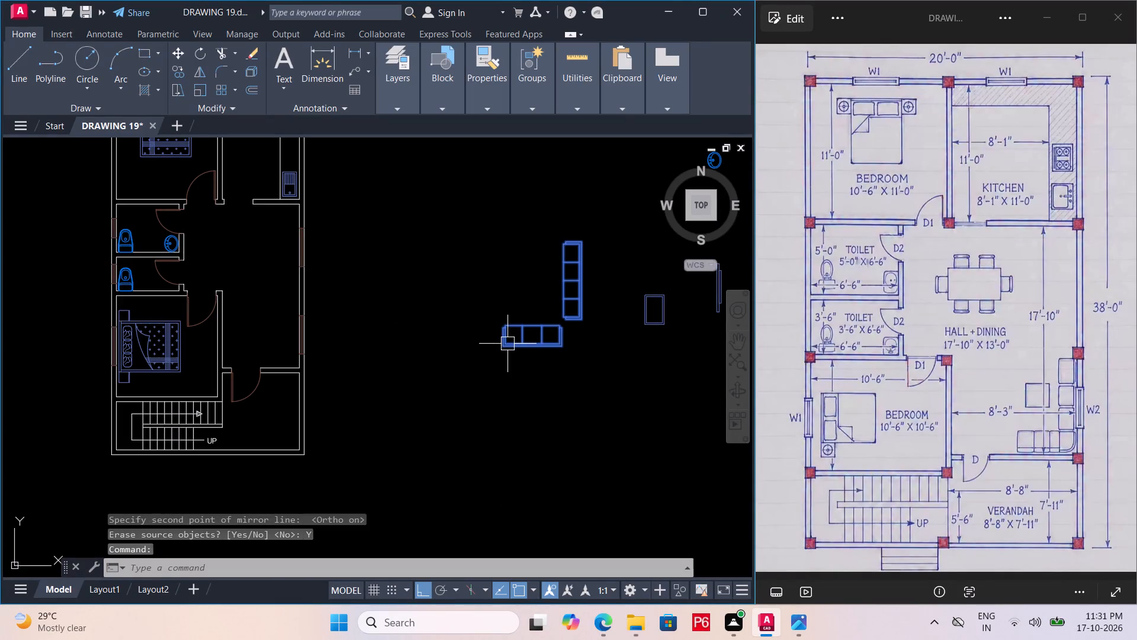
key(m)
key(space)
click(506, 348)
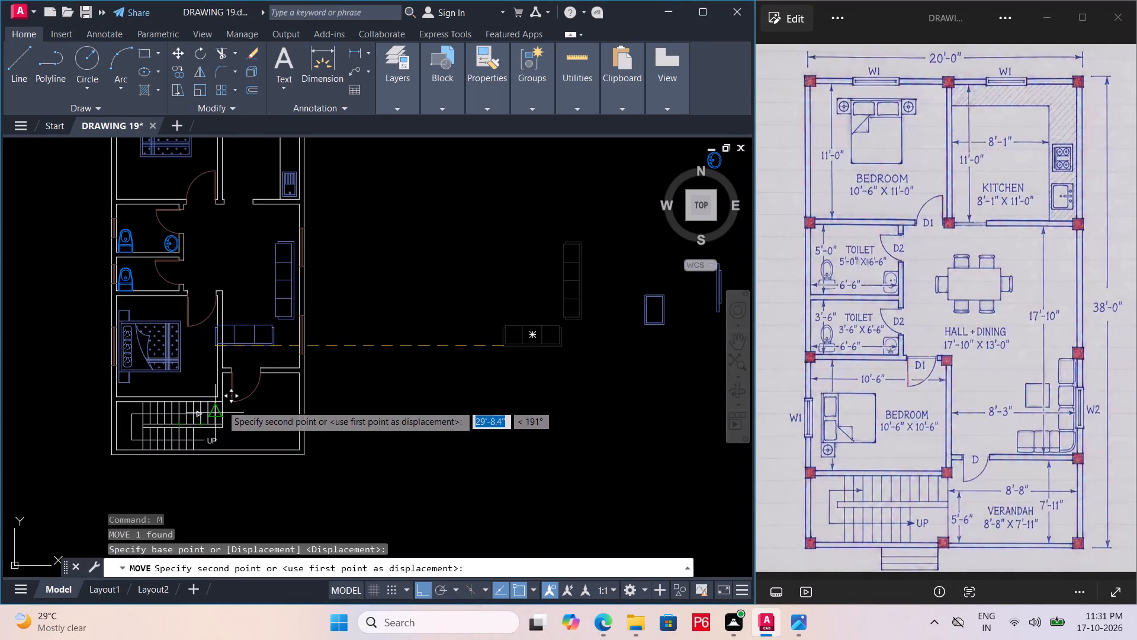
middle_drag(233, 398, 346, 396)
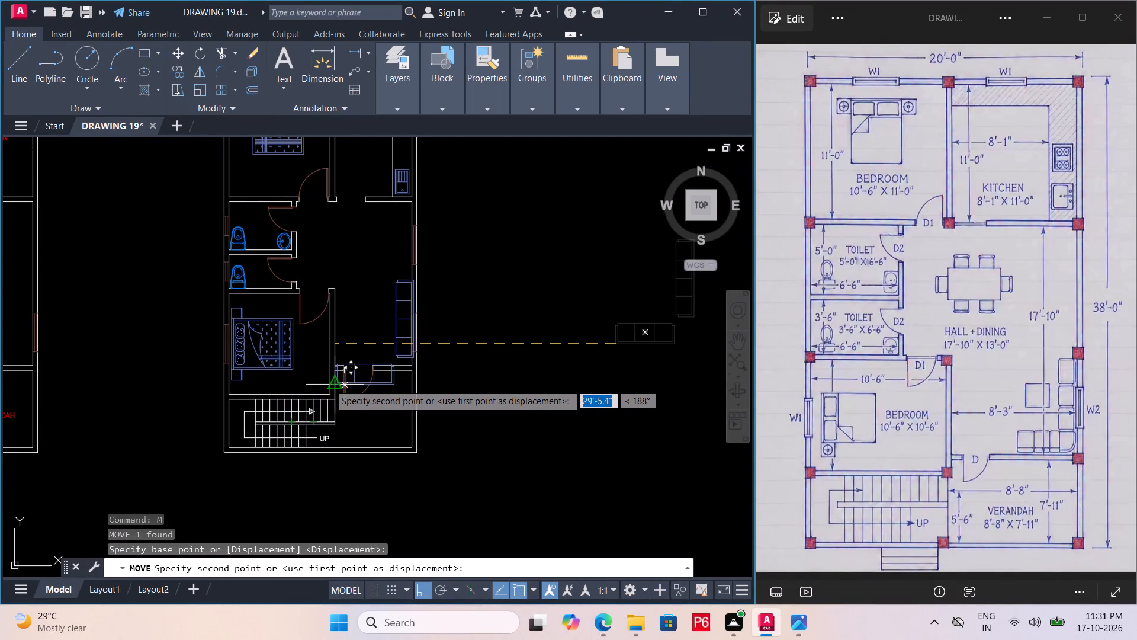
click(493, 380)
key(Escape)
Scale the mirrored sofa set down slightly, using a base point near its southeast inner corner.
click(563, 309)
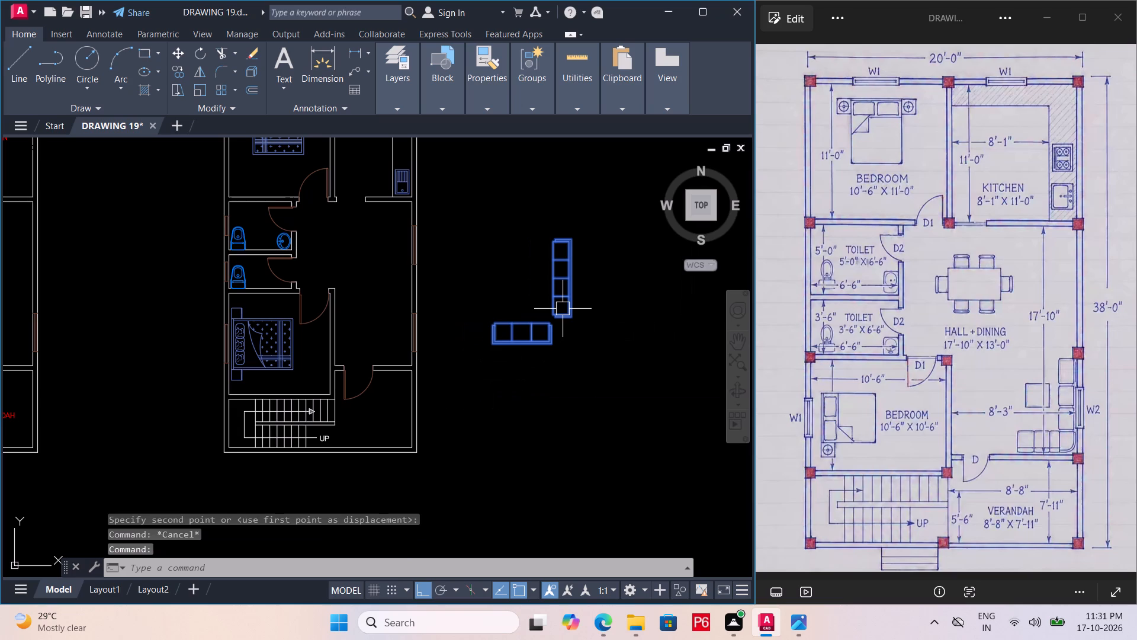
text(SC)
key(space)
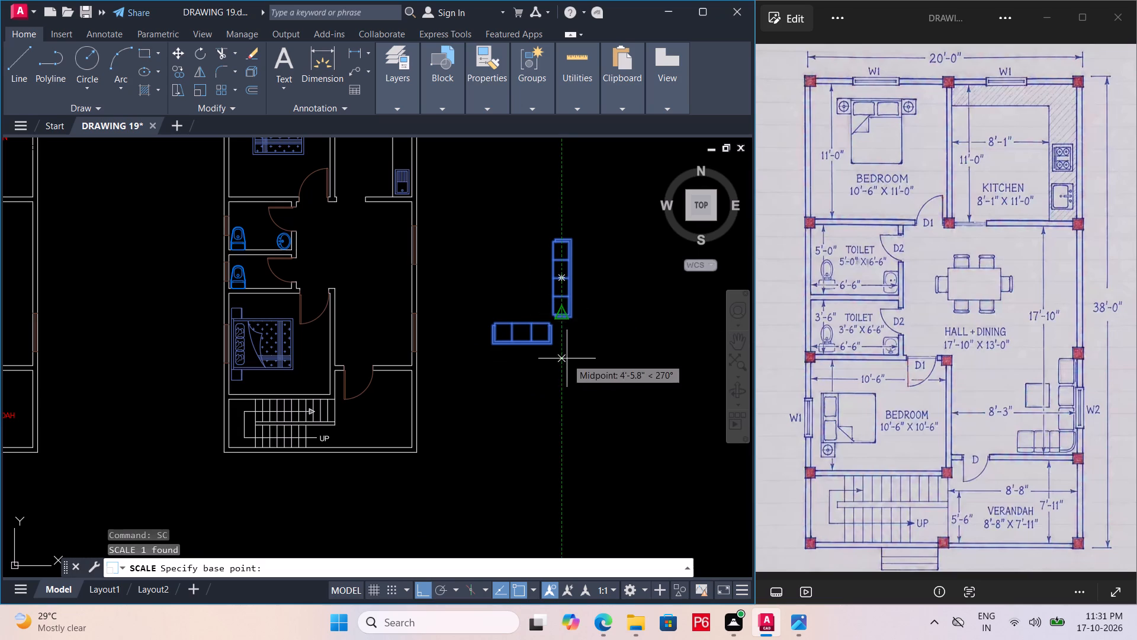
click(564, 345)
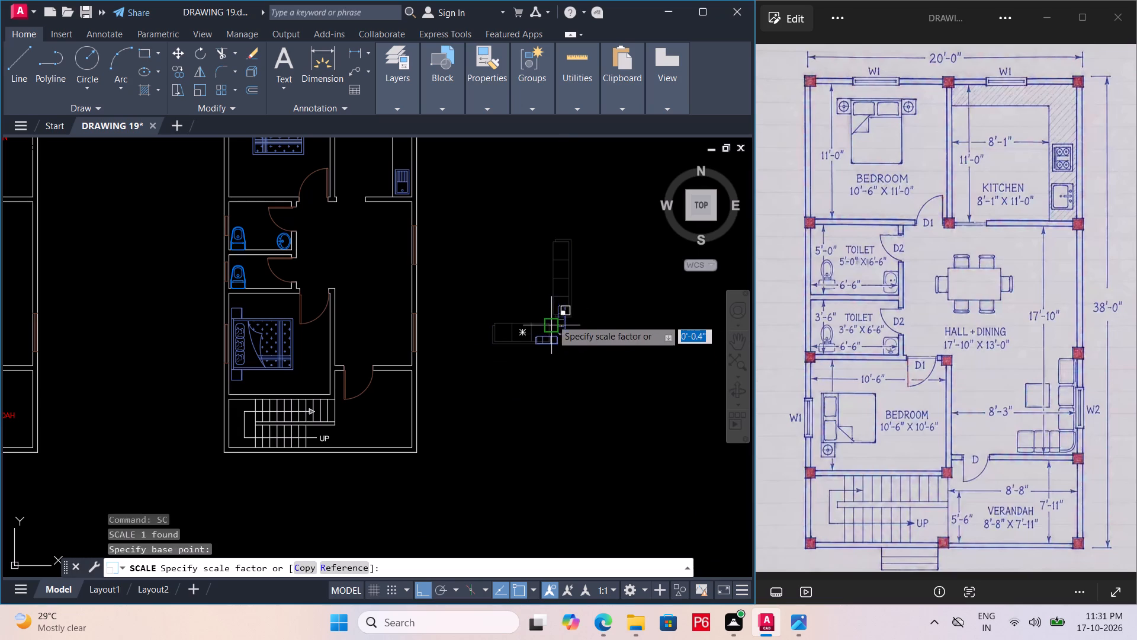
click(531, 296)
key(Escape)
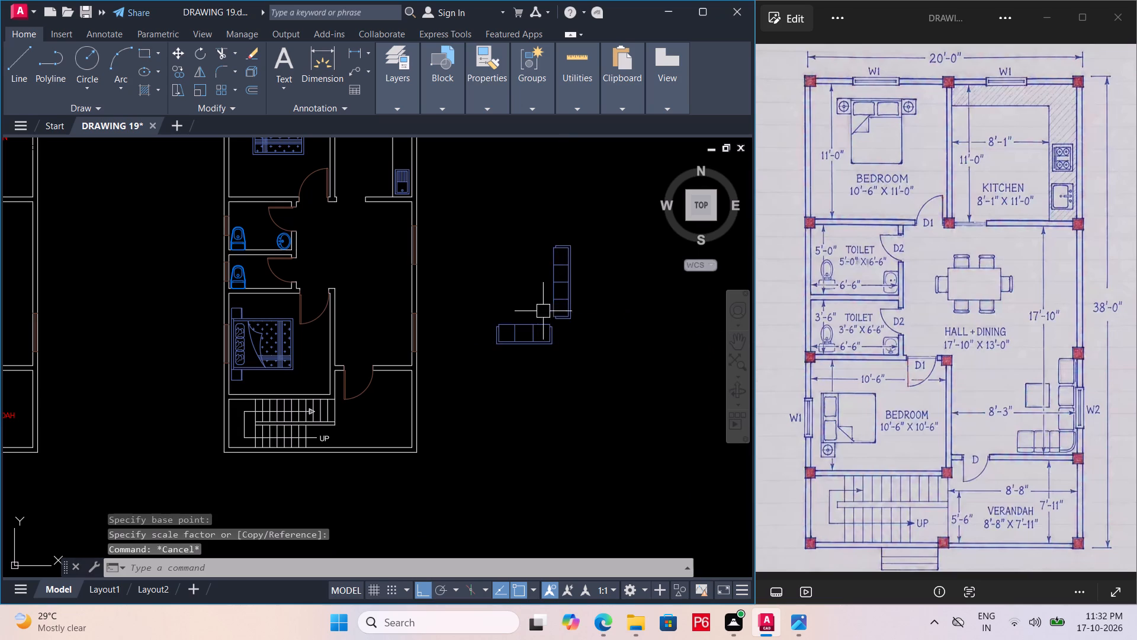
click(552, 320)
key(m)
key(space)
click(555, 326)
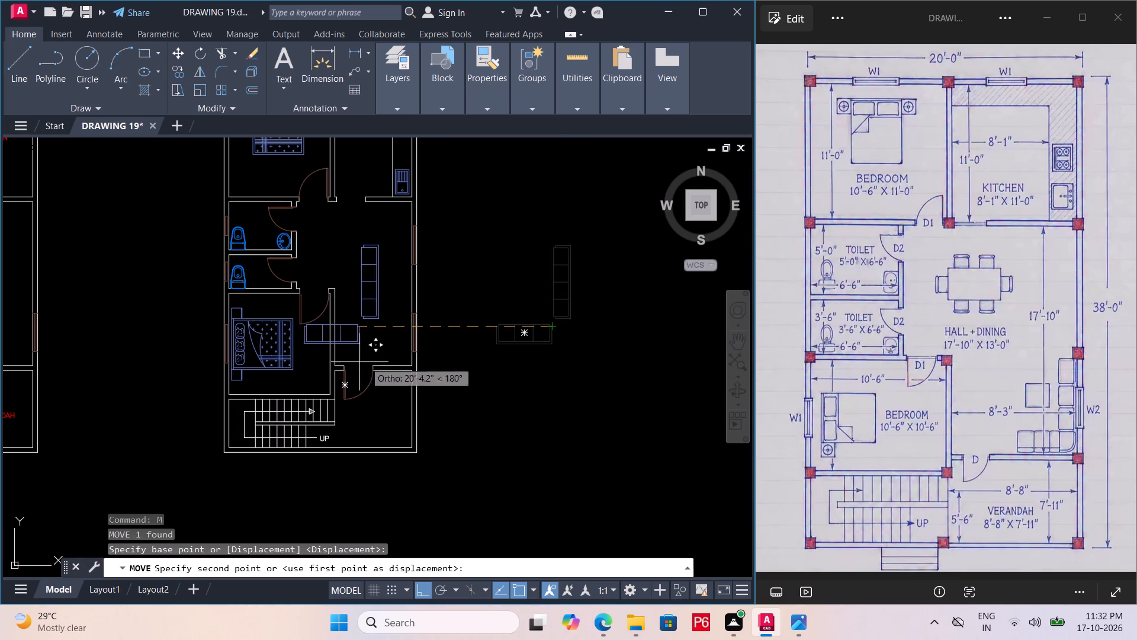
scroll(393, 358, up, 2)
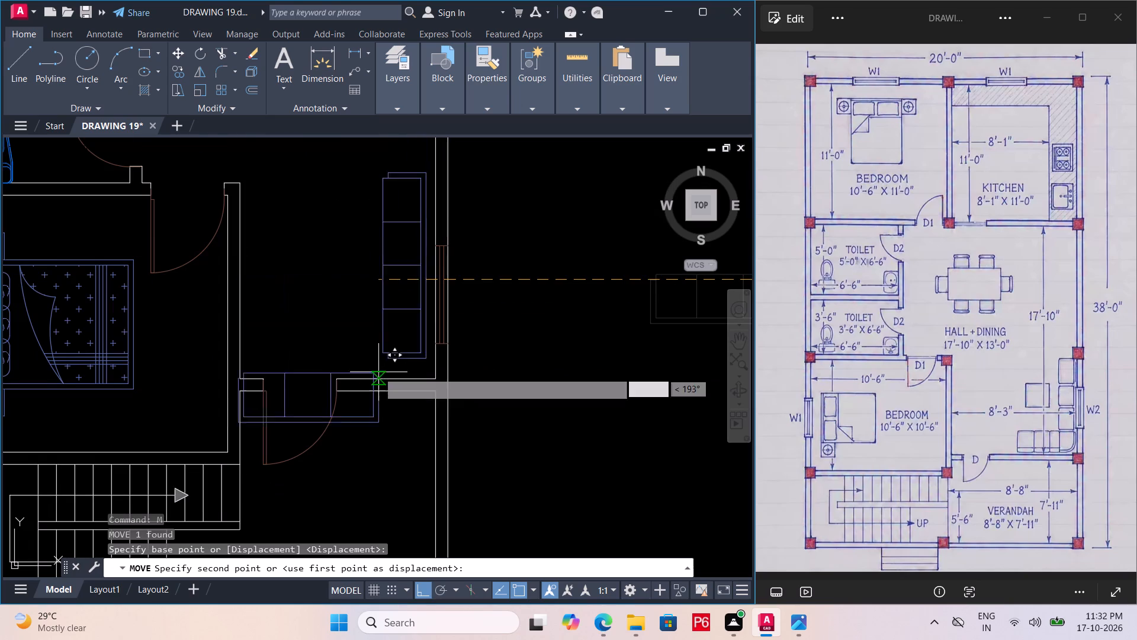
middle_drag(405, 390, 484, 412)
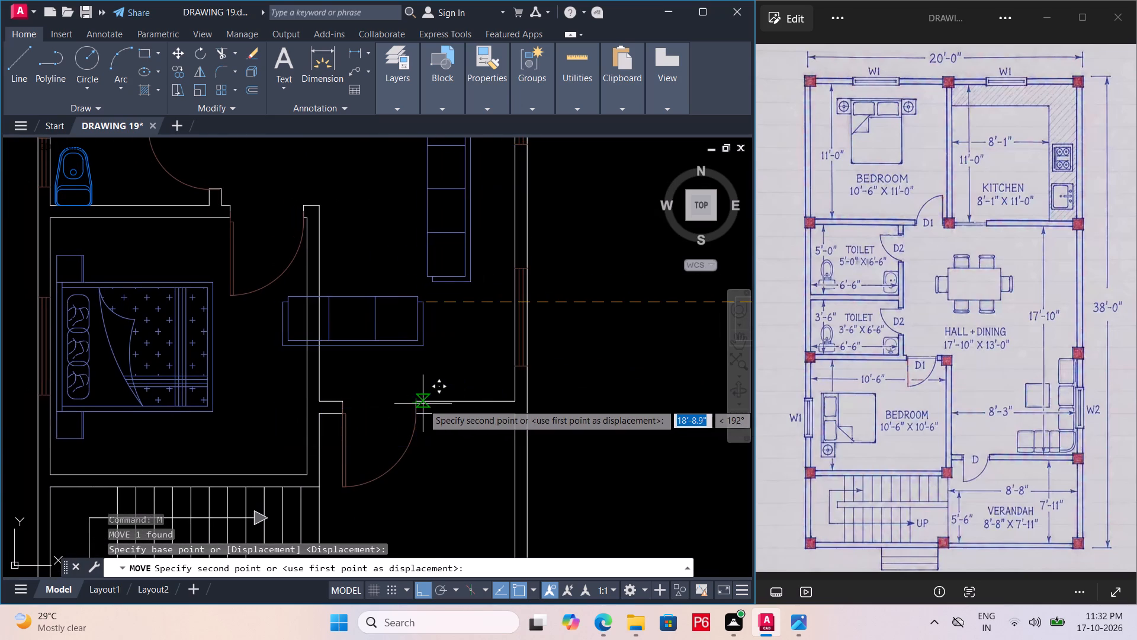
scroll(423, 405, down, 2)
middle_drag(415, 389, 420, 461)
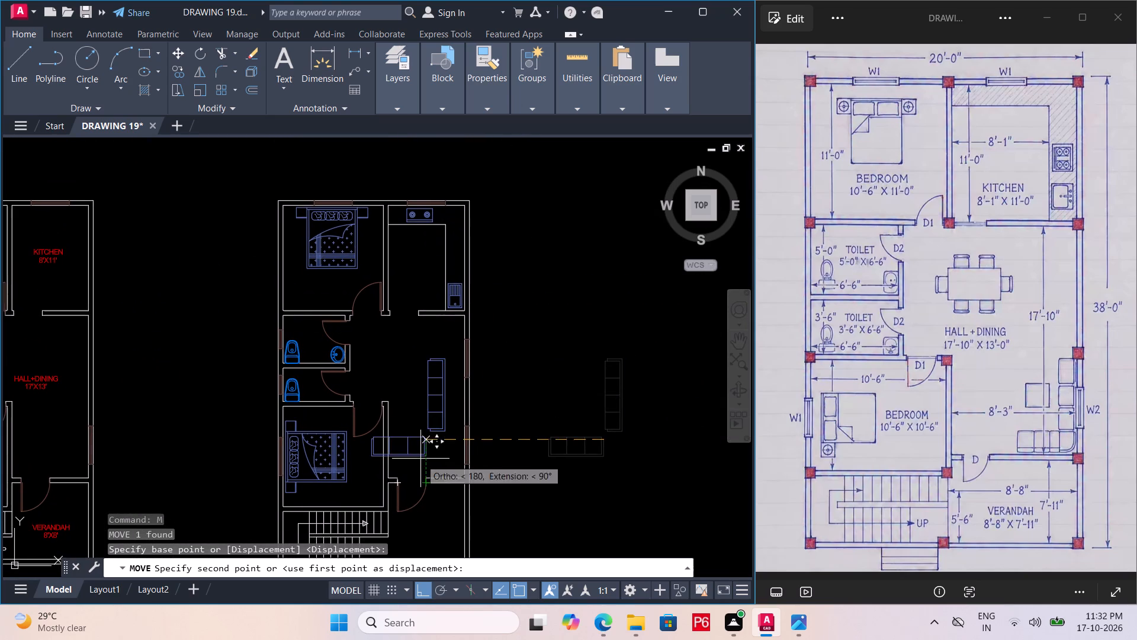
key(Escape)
Make DIMENSION the current layer.
scroll(463, 405, down, 3)
scroll(356, 416, up, 1)
middle_drag(361, 407, 412, 347)
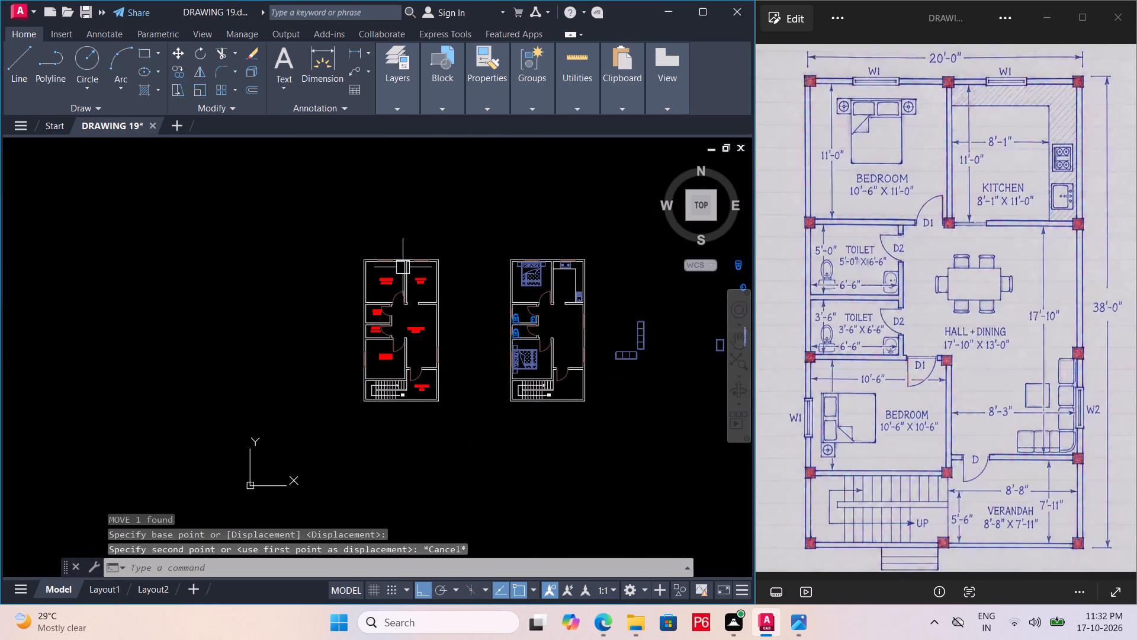
click(406, 101)
click(497, 129)
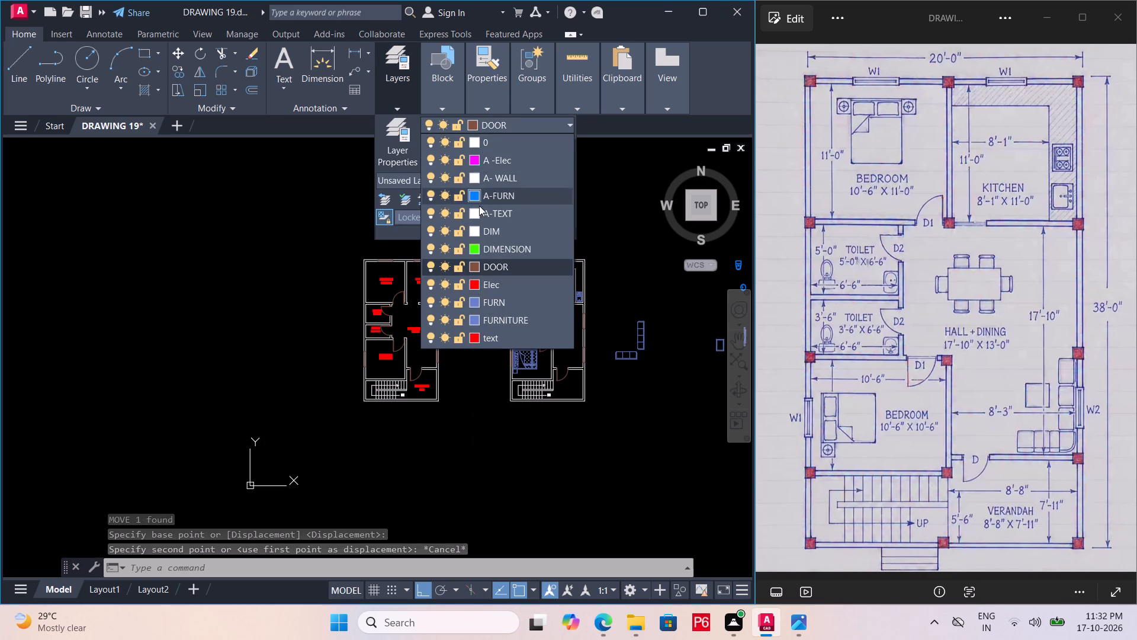
click(486, 248)
key(Escape)
Add a linear dimension for the labelled plan's overall width, placed above its north wall between the outer corners.
scroll(384, 272, up, 3)
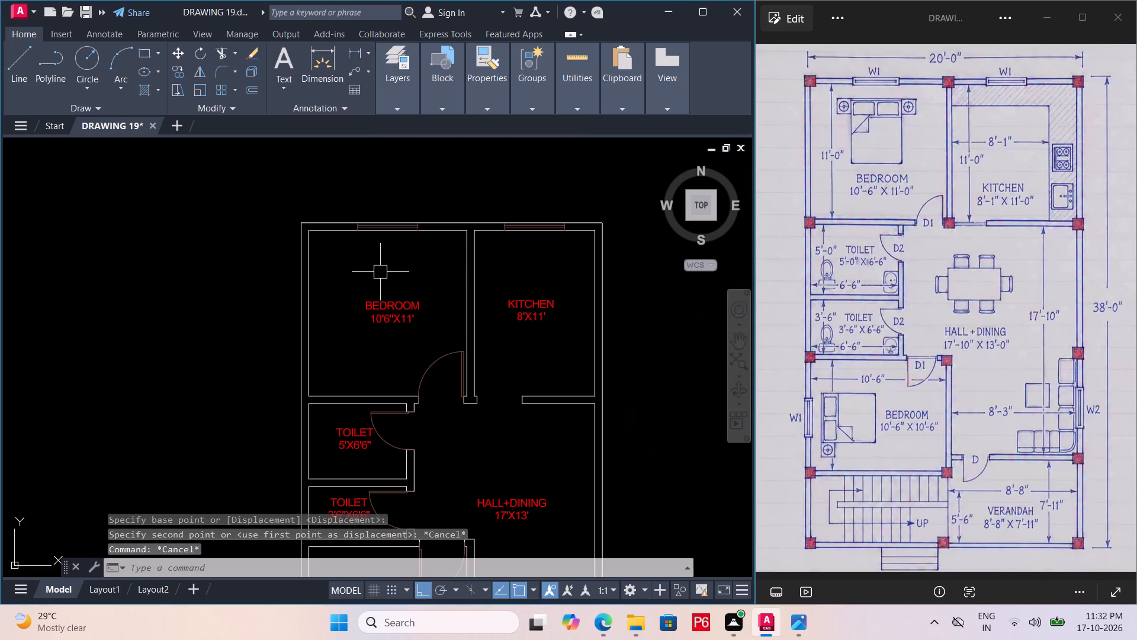
text(DIMLI)
key(n)
key(space)
click(306, 224)
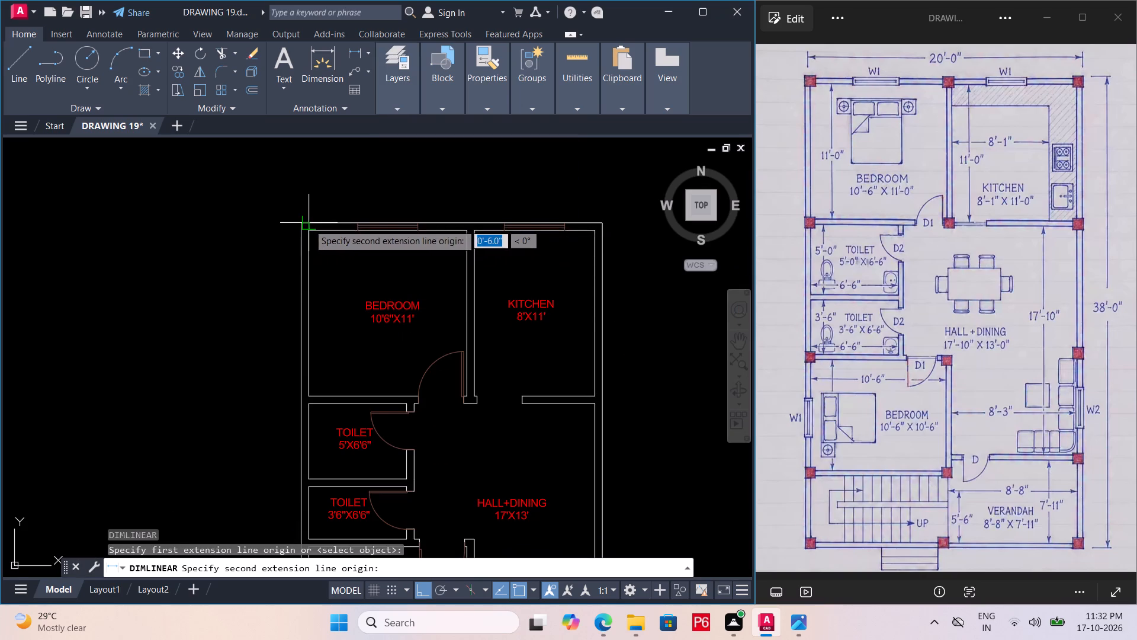
drag(600, 225, 601, 218)
click(586, 197)
key(space)
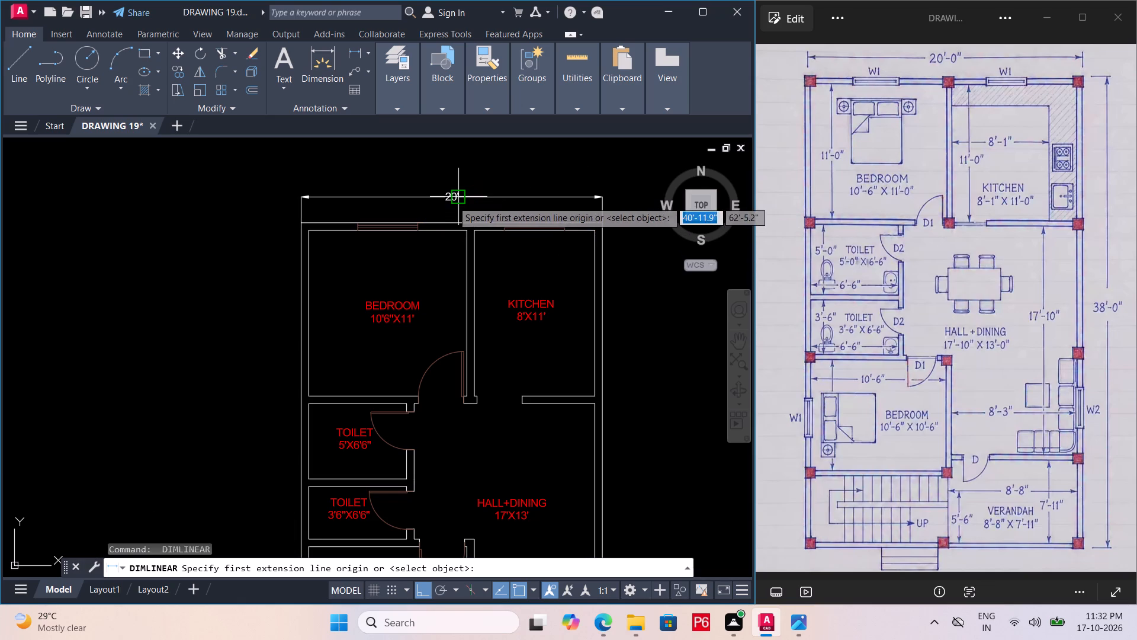
key(Escape)
Assign the overall width dimension above the labelled plan to the DIMENSION layer.
click(451, 197)
click(399, 94)
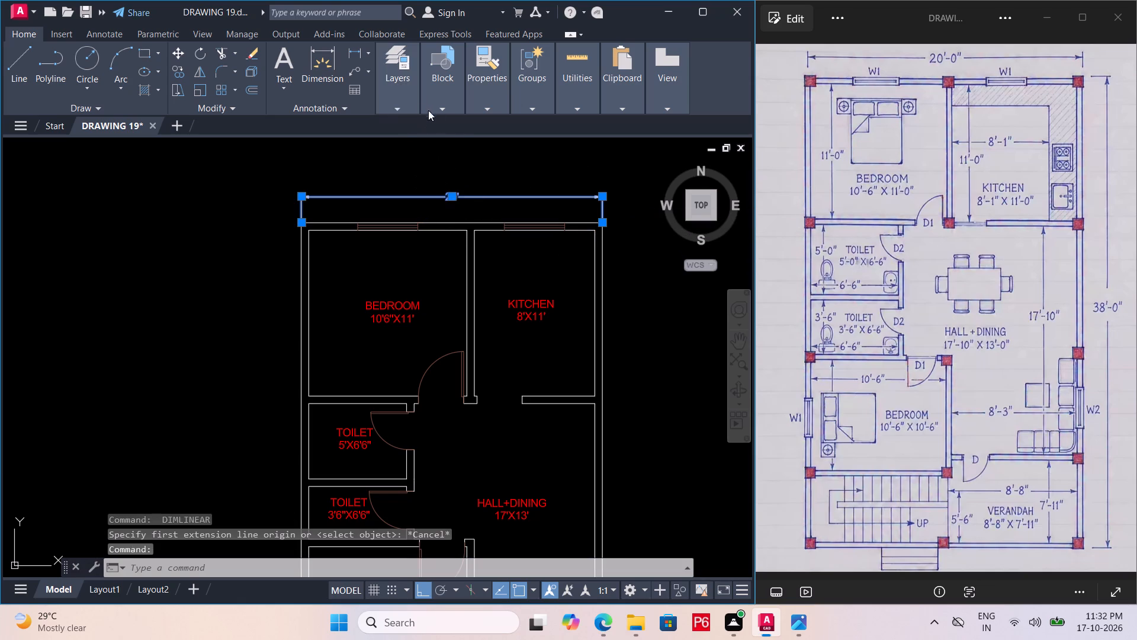
drag(381, 107, 397, 107)
click(397, 111)
click(500, 123)
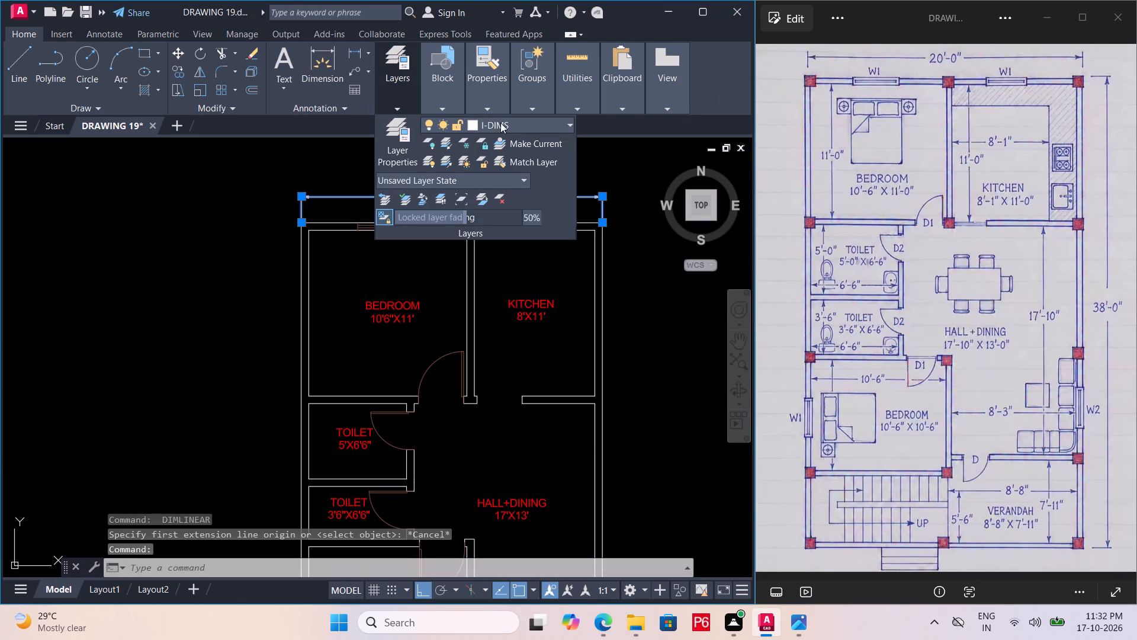
click(511, 267)
key(F1)
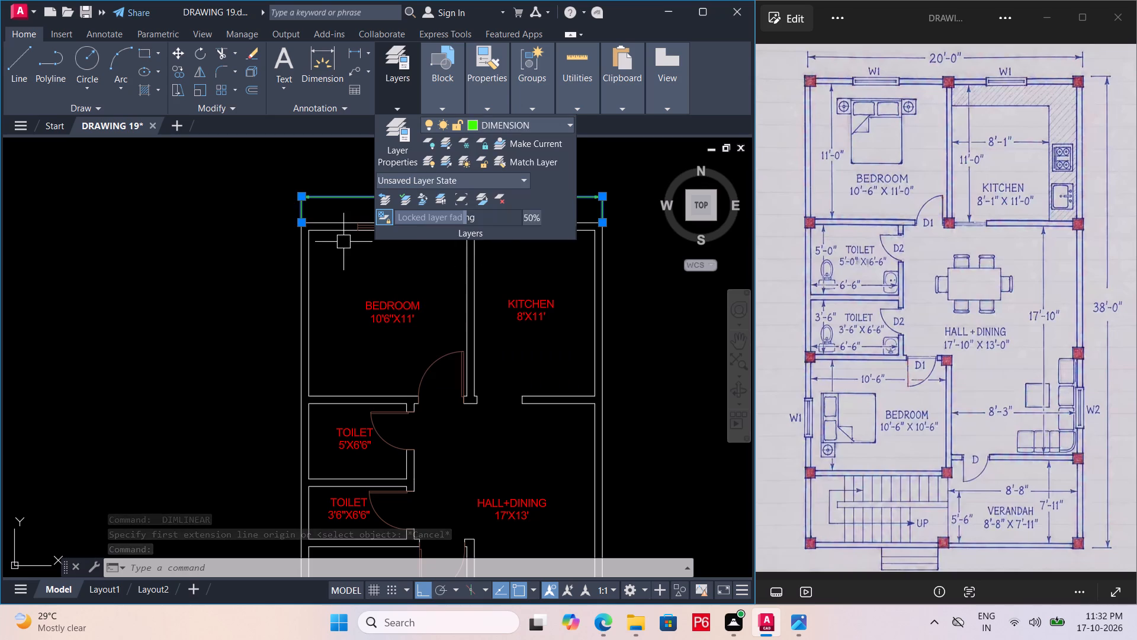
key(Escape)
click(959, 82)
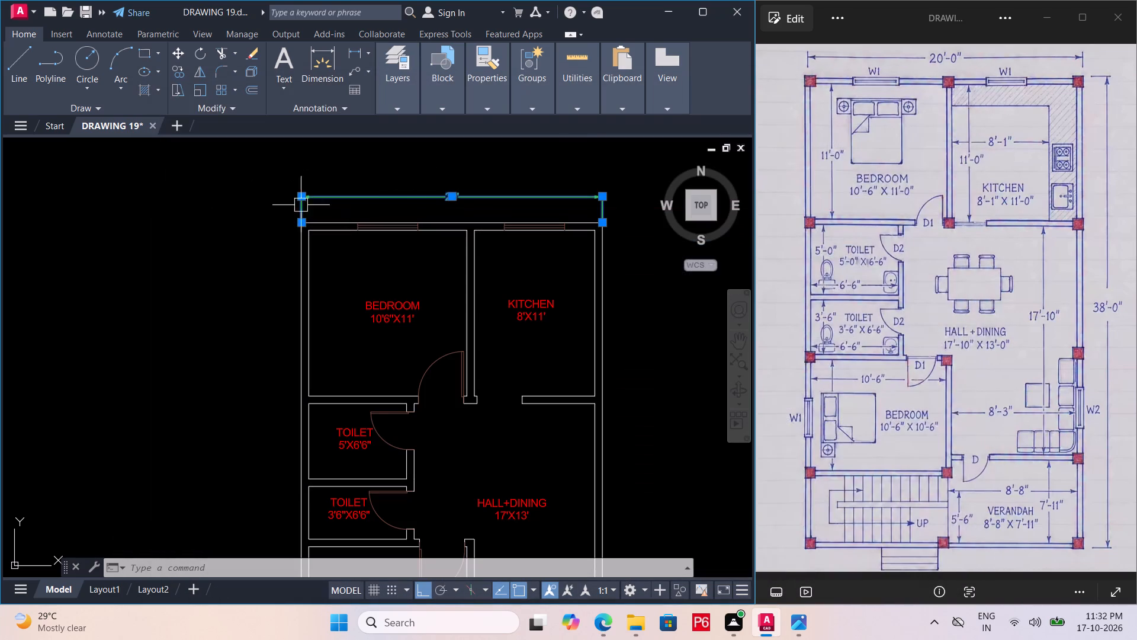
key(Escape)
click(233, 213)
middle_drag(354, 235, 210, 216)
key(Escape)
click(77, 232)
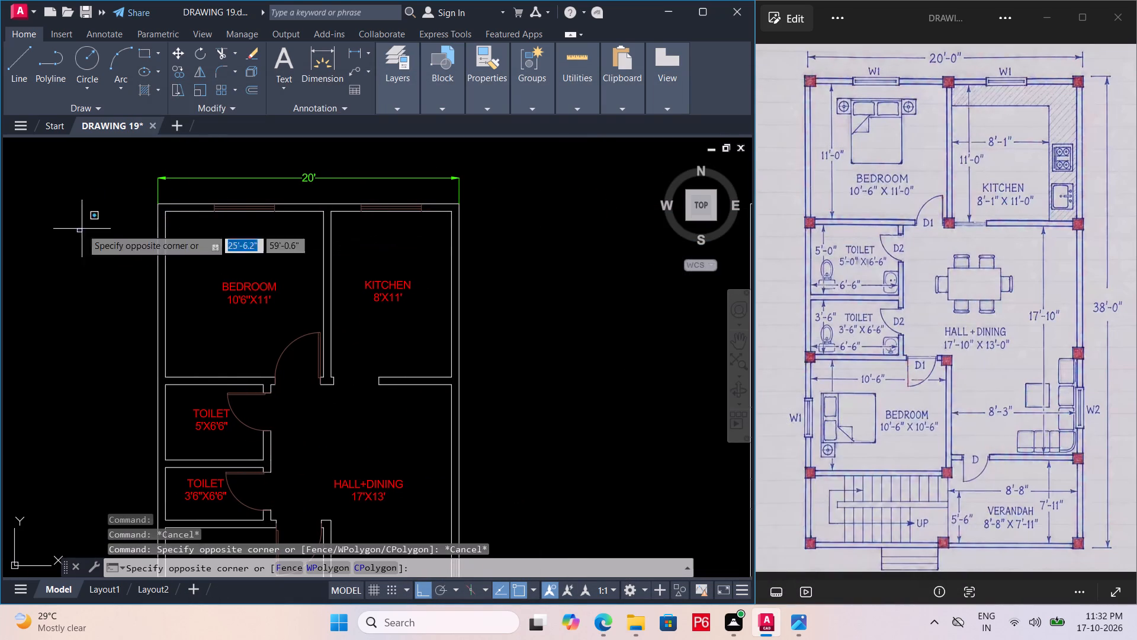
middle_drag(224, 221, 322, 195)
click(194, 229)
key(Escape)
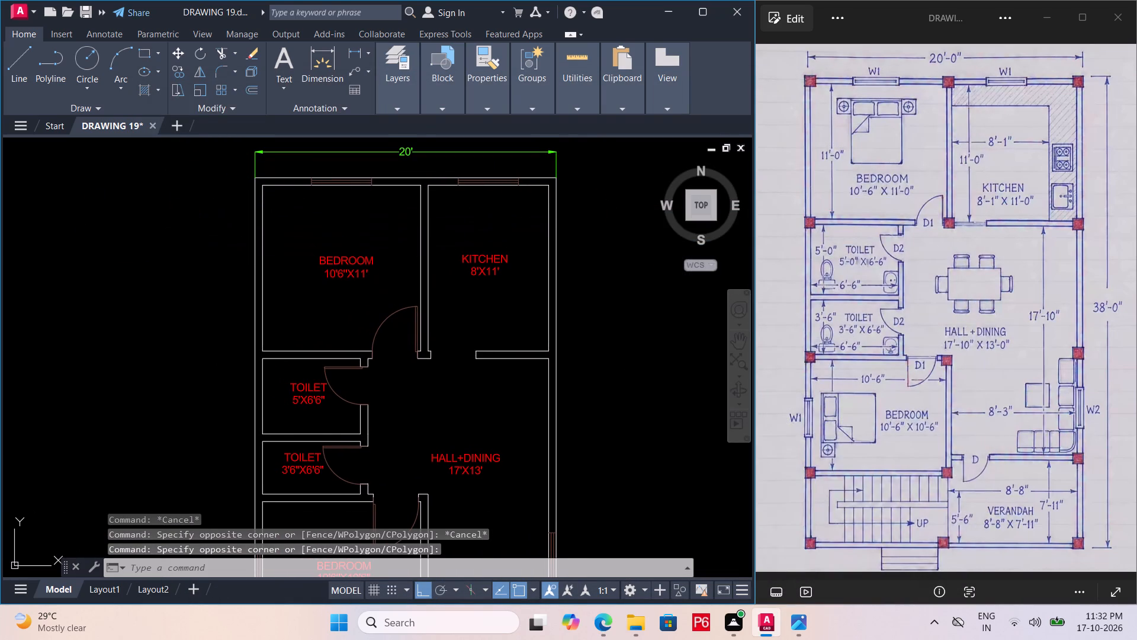
Add a linear dimension for the labelled plan's overall north-south length, placed outside its east wall between the outer corners.
middle_drag(250, 223, 151, 215)
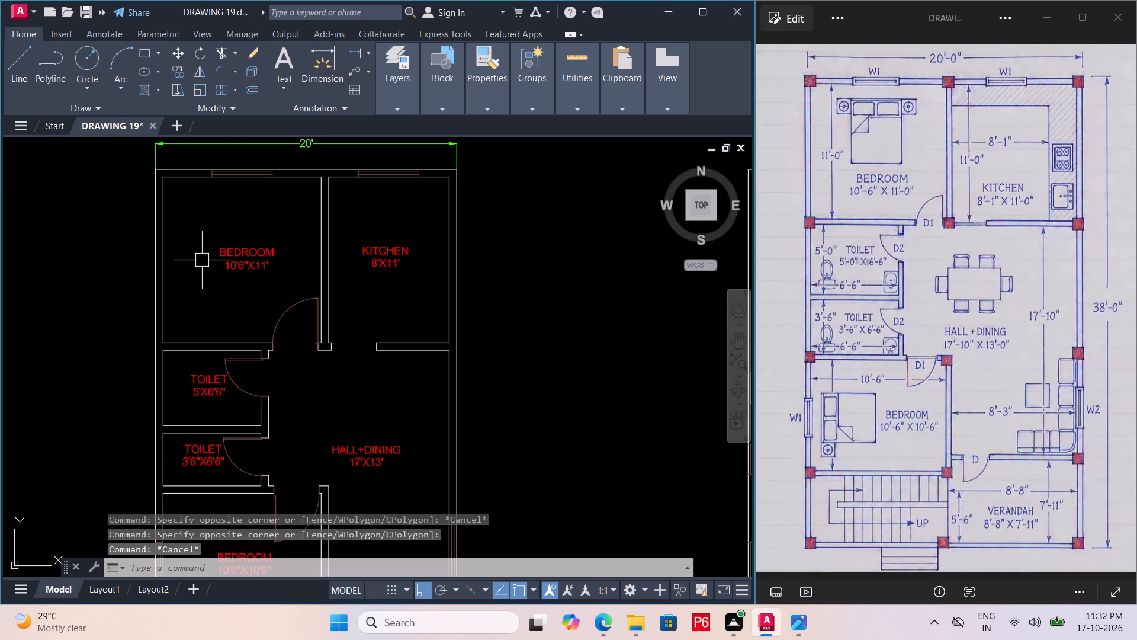
text(DIMLI)
key(n)
key(space)
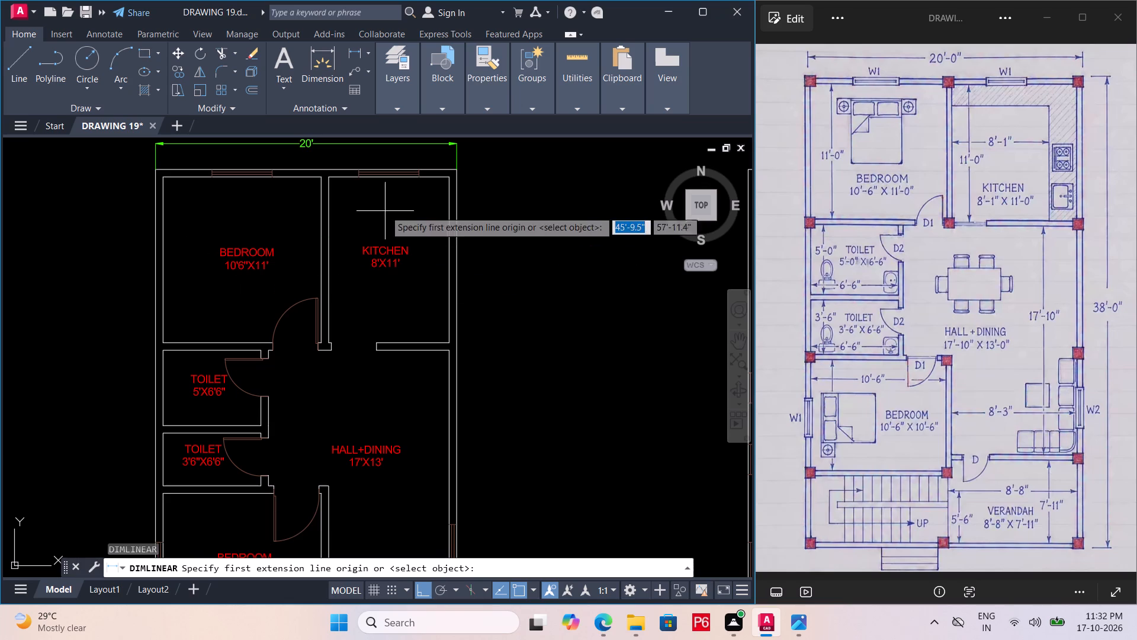
click(460, 170)
middle_drag(470, 309, 465, 235)
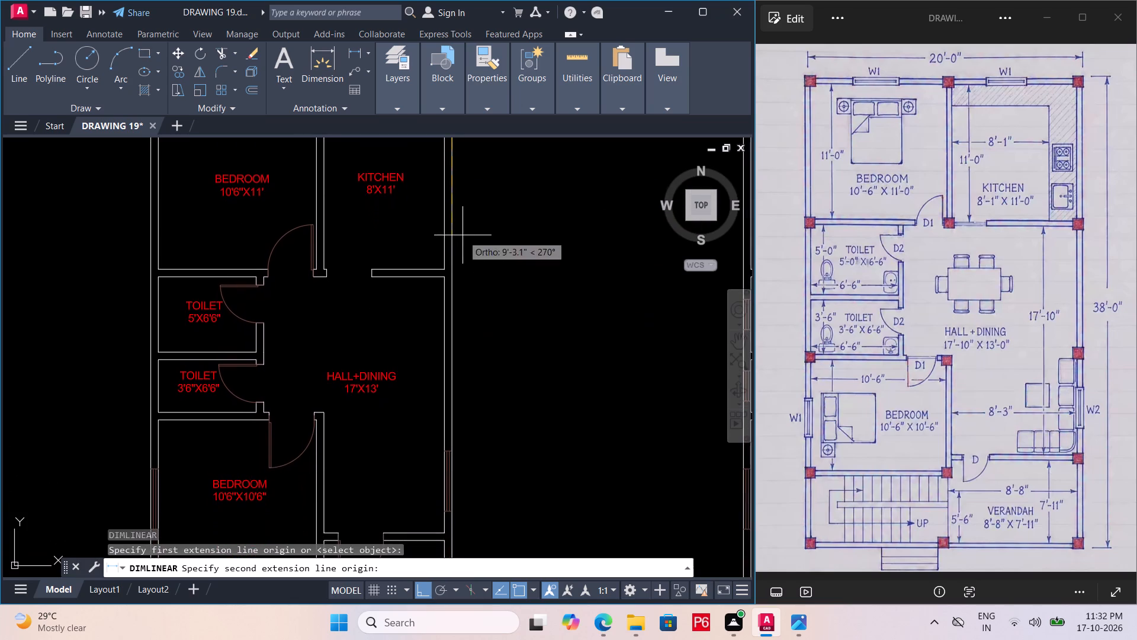
scroll(462, 238, down, 1)
click(461, 510)
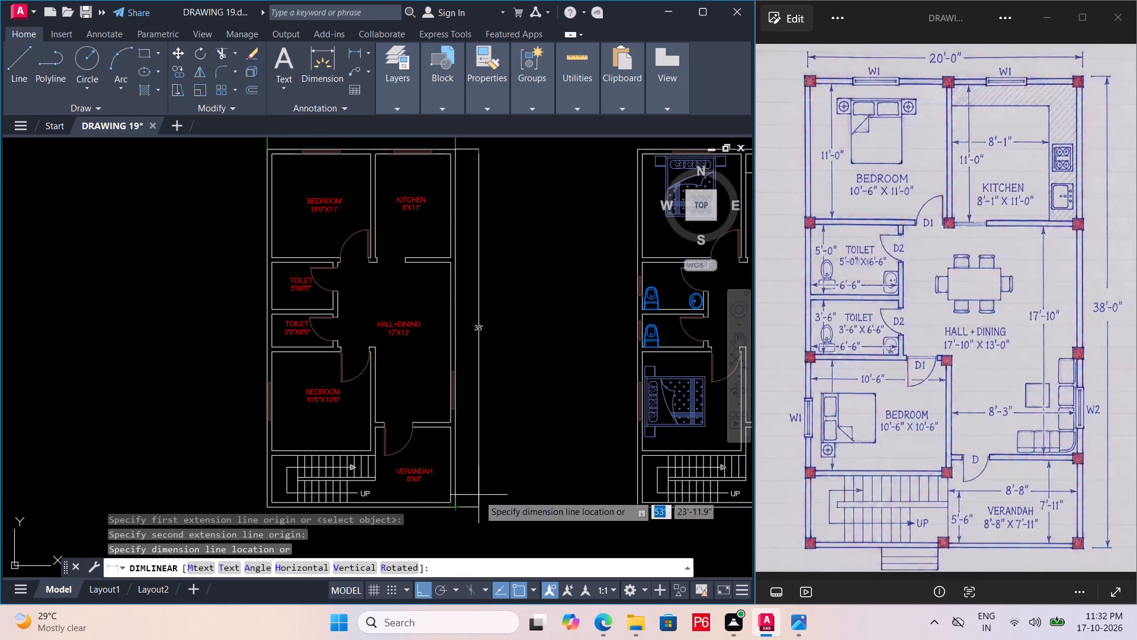
click(474, 494)
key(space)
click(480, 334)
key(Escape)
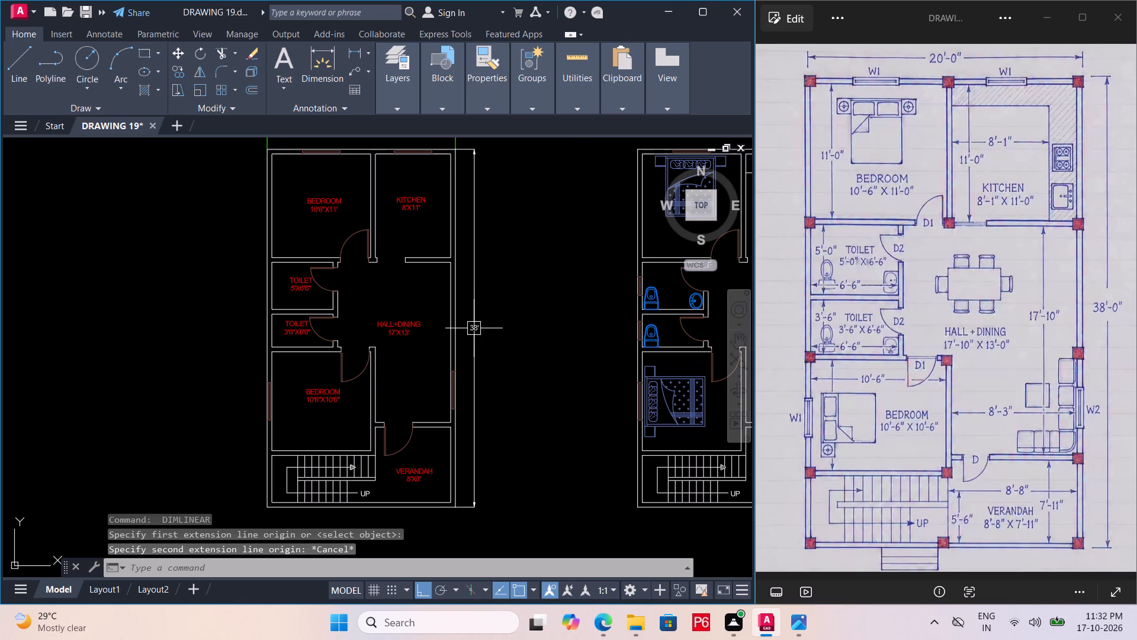
Assign the overall length dimension beside the labelled plan's east wall to the DIMENSION layer.
click(472, 326)
click(507, 130)
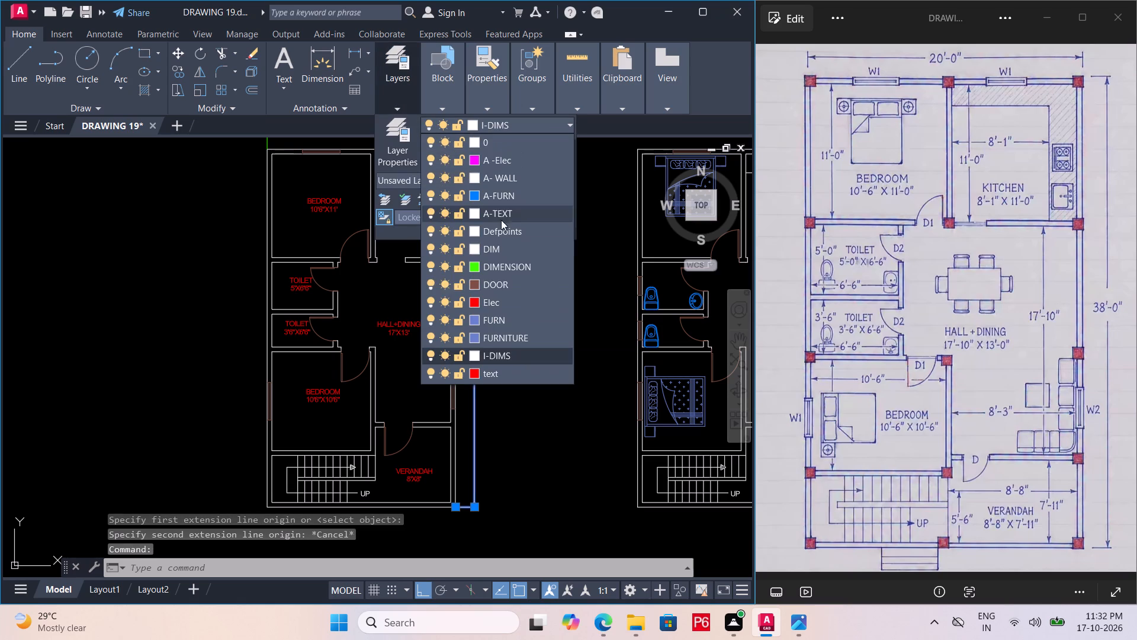
click(513, 269)
key(Escape)
click(538, 324)
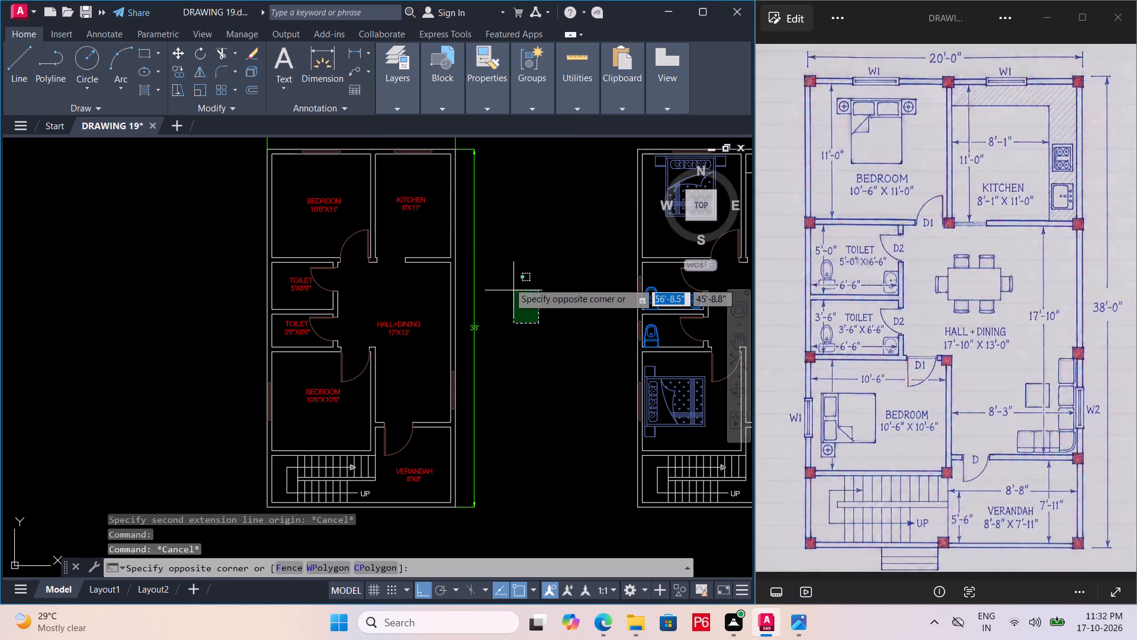
key(Escape)
Set DIMENSION as the current layer with no objects selected.
drag(406, 101, 415, 101)
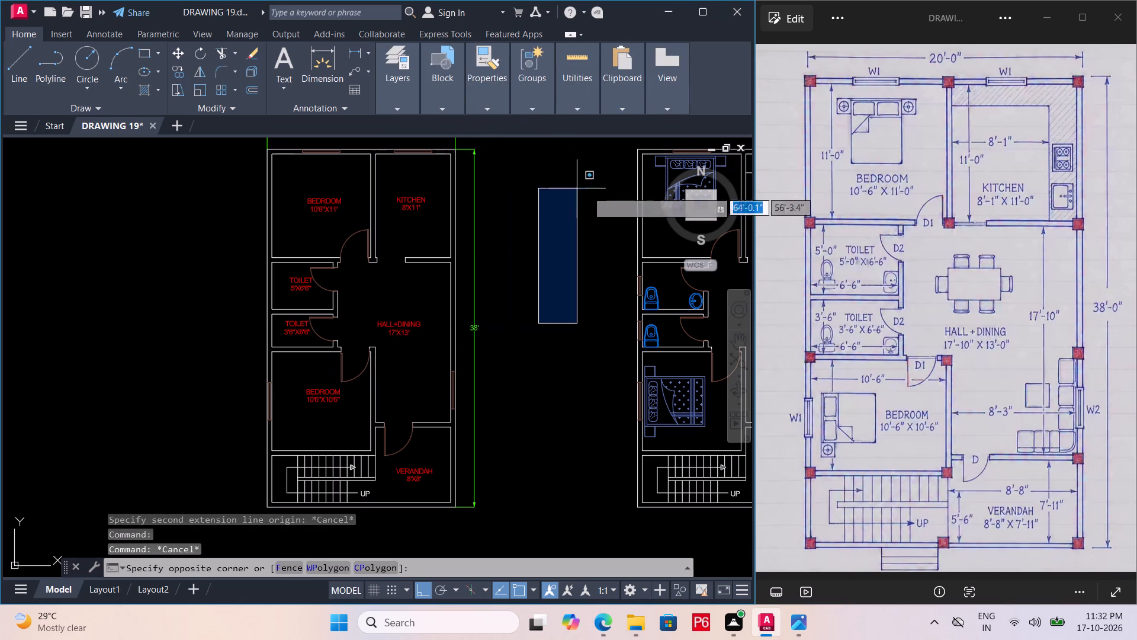
click(592, 230)
key(Escape)
click(409, 96)
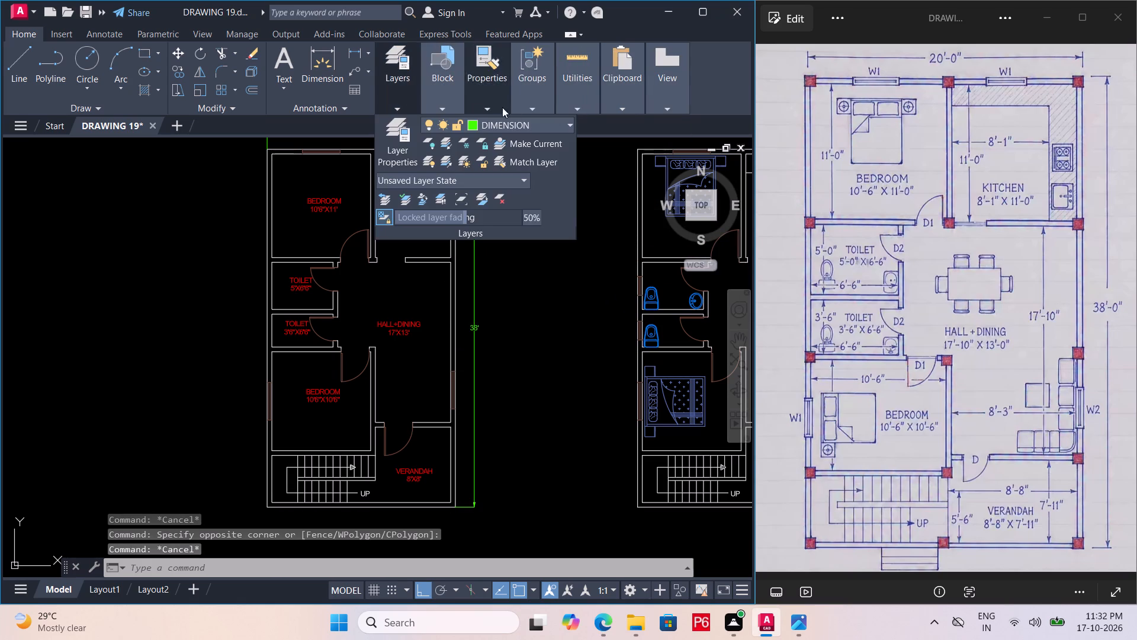
click(521, 124)
click(519, 265)
key(Escape)
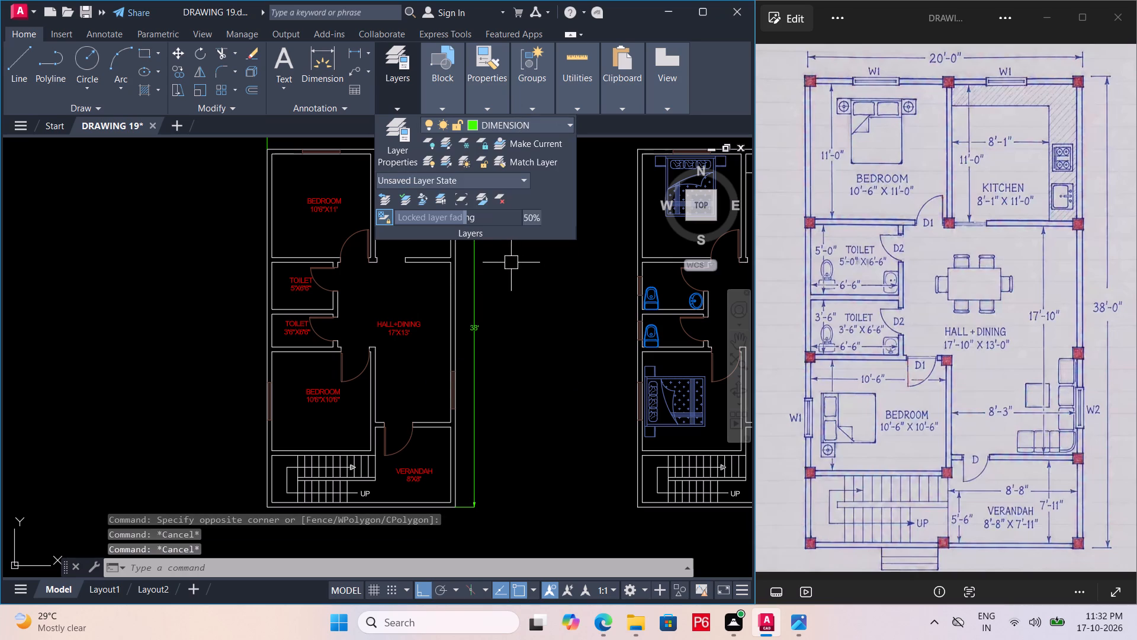
click(537, 287)
scroll(506, 256, down, 1)
click(523, 266)
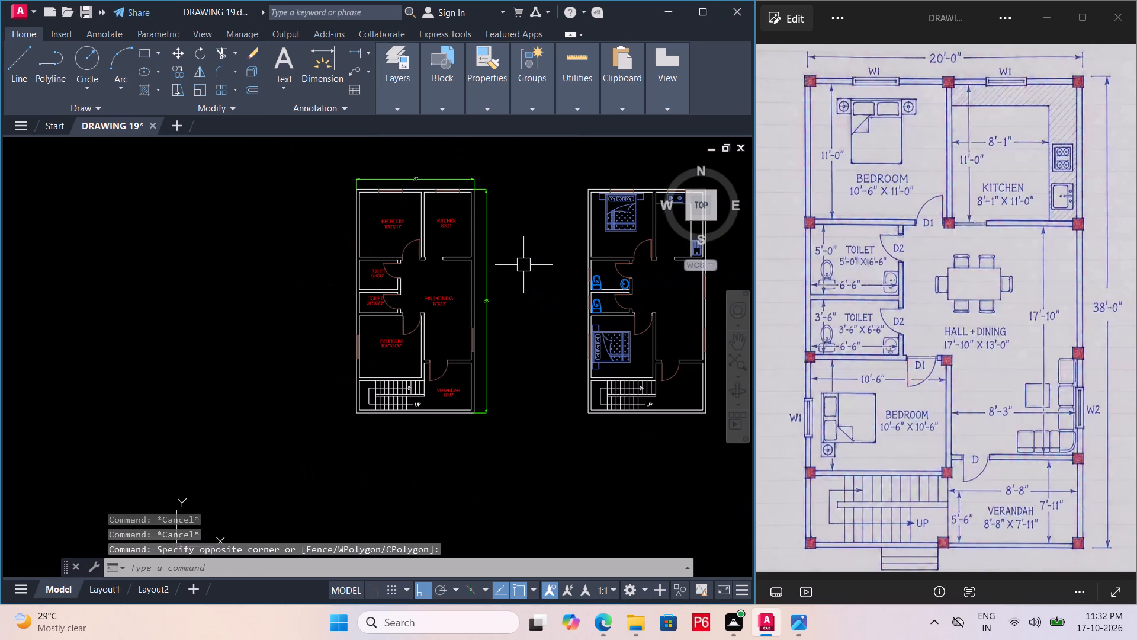
Add a linear dimension for the north bedroom's north-south length, placed just inside its west wall between the inner corners.
middle_drag(525, 263, 521, 243)
scroll(365, 188, up, 3)
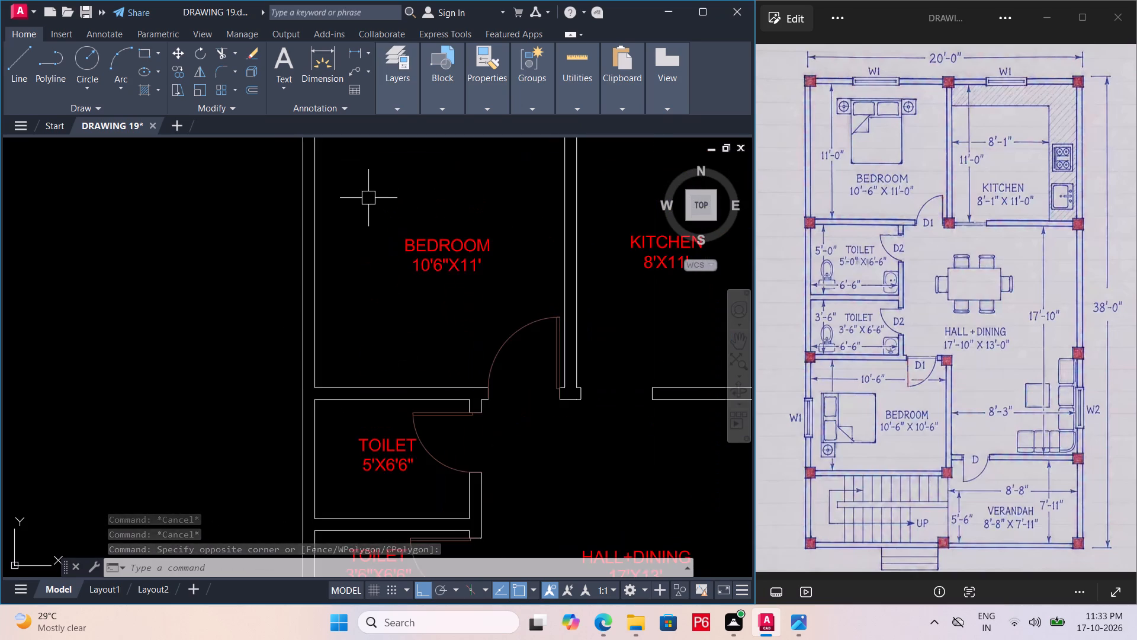
middle_drag(370, 200, 400, 270)
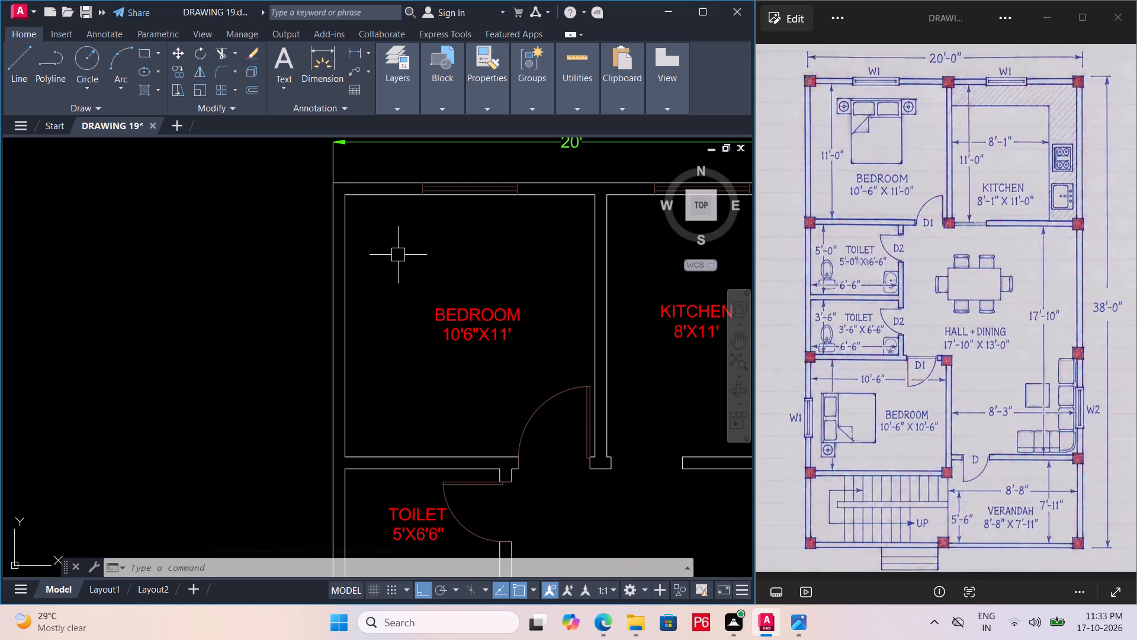
key(d)
key(i)
text(MLI)
key(n)
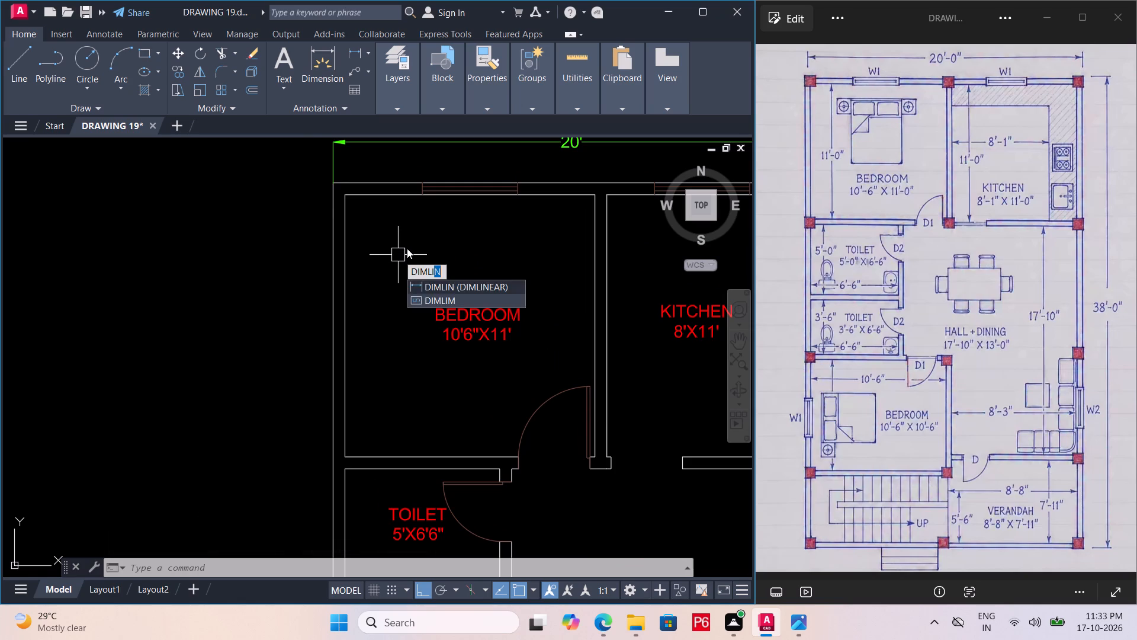
key(space)
click(343, 199)
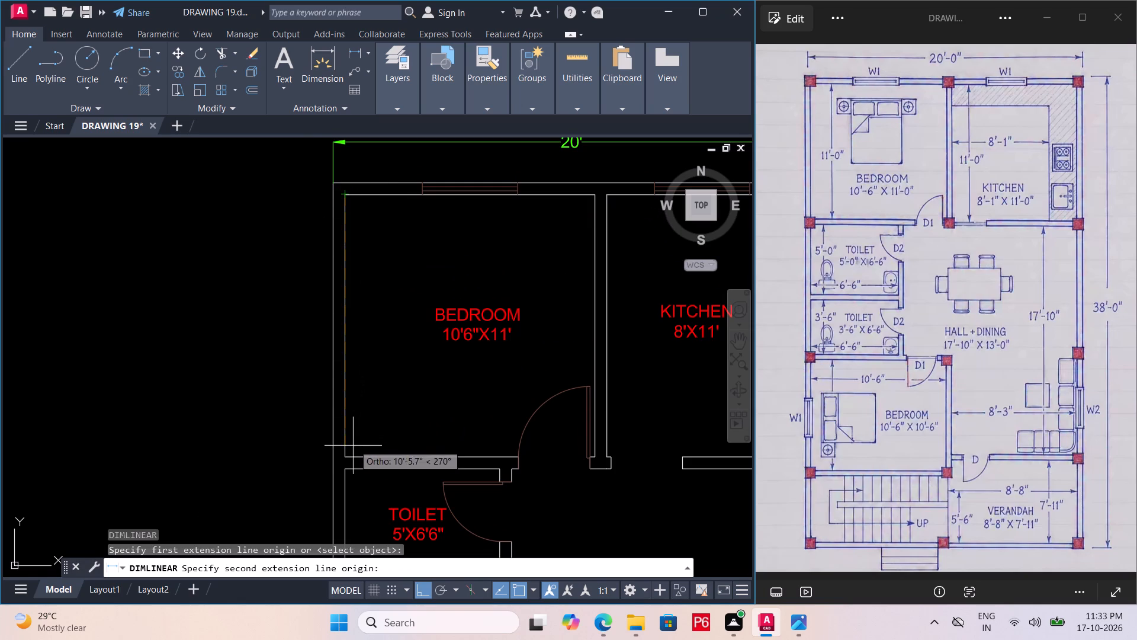
click(349, 456)
click(375, 436)
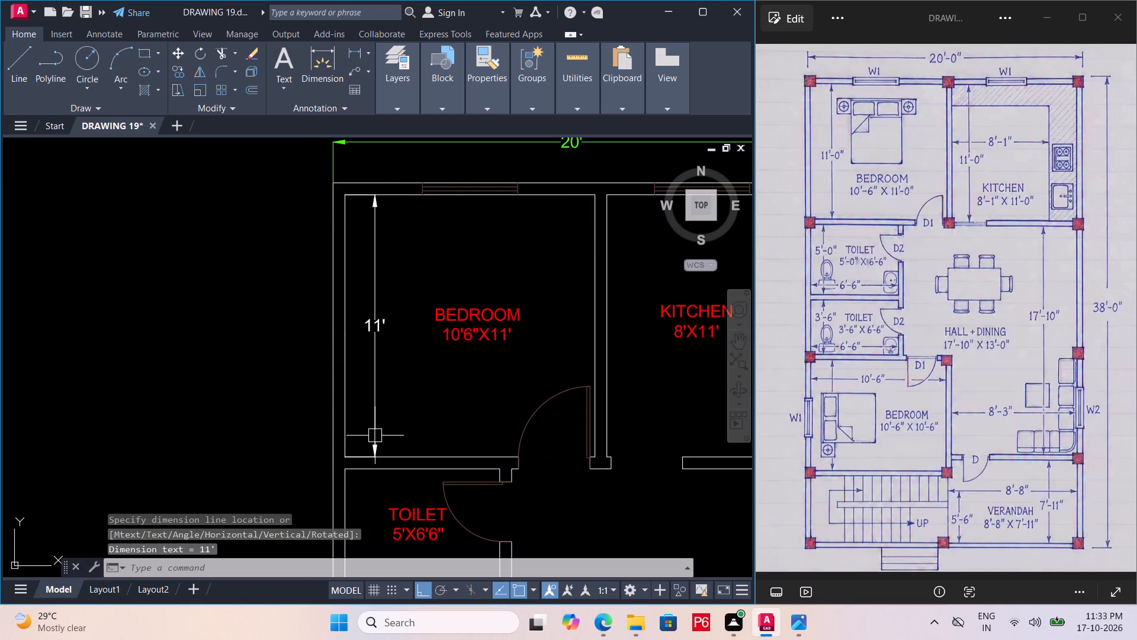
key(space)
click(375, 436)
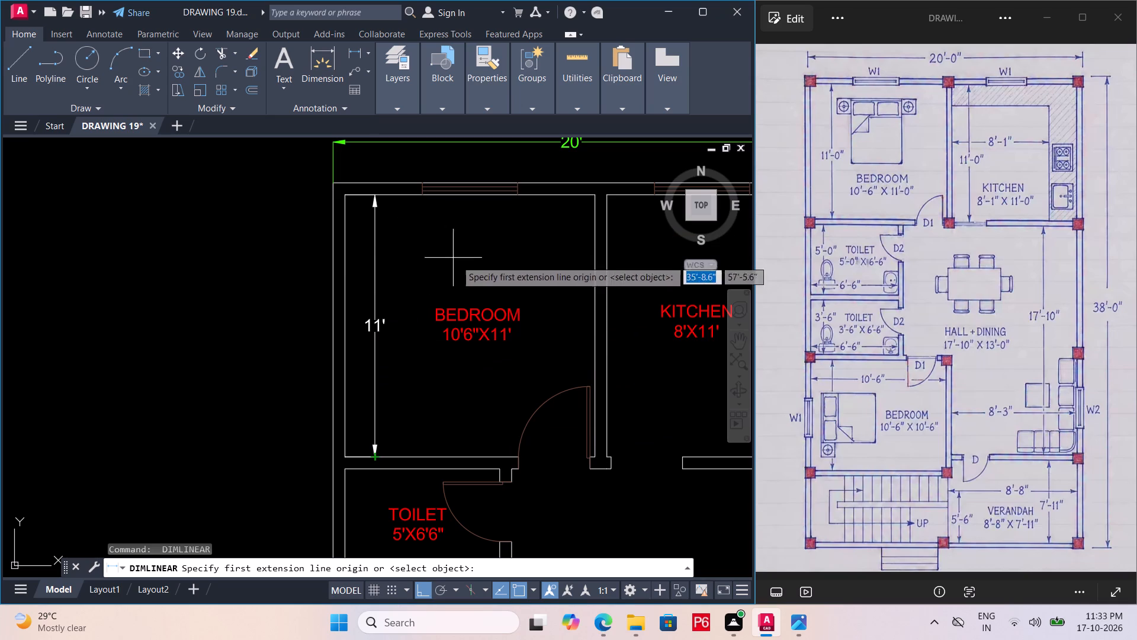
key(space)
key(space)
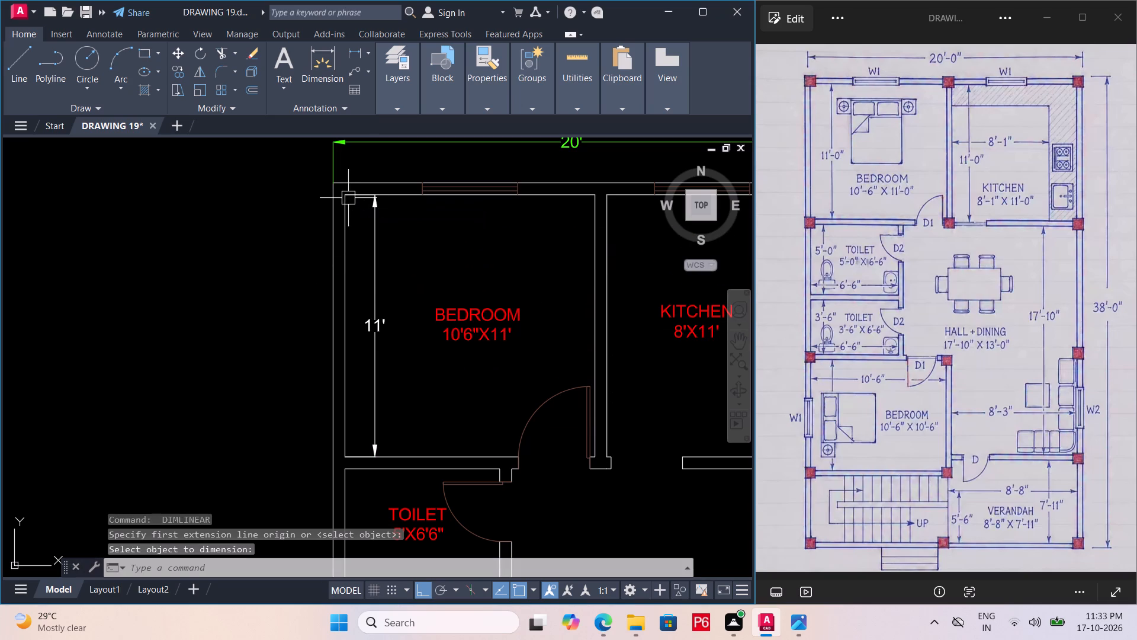
Add a linear dimension for the north bedroom's width, placed just inside its north wall between the inner corners.
text(DIMLI)
key(n)
key(space)
click(342, 197)
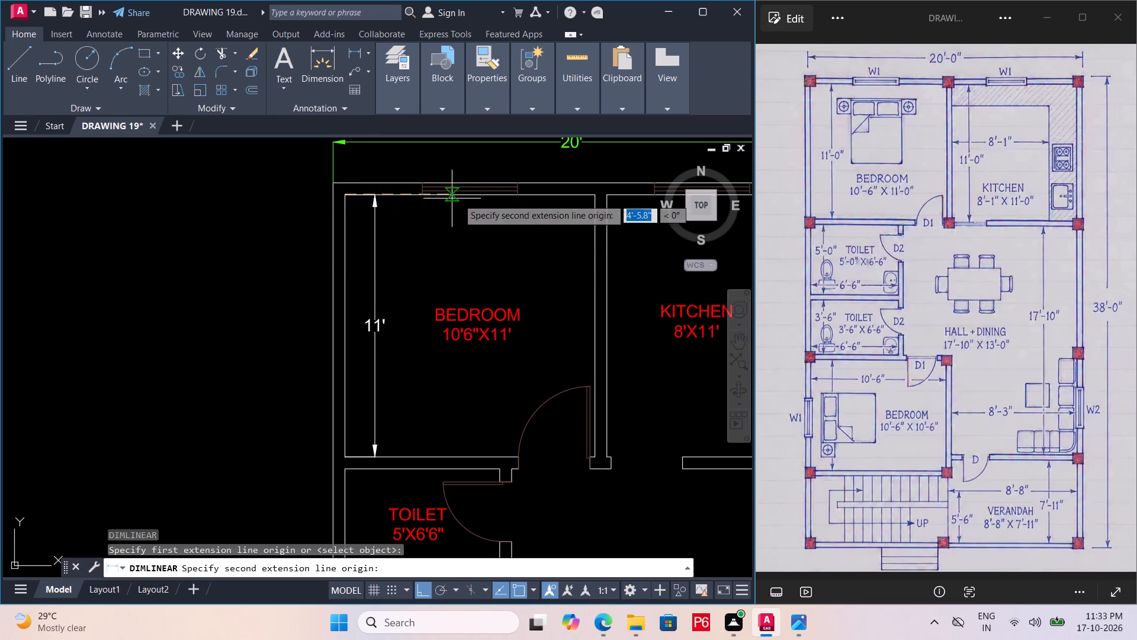
click(590, 194)
click(578, 218)
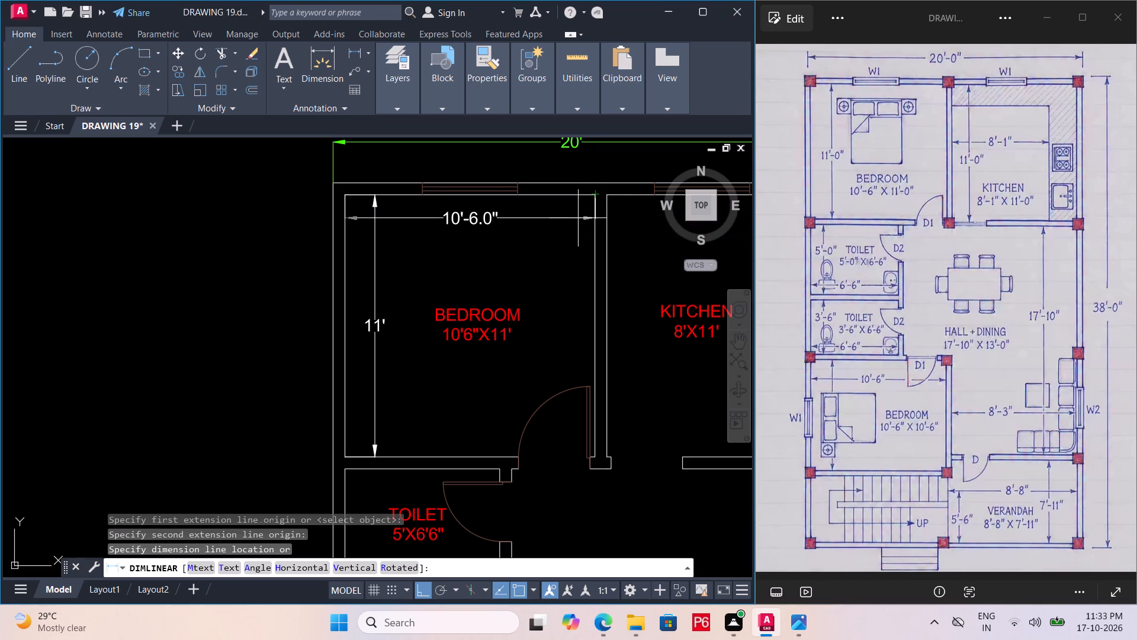
middle_drag(526, 220, 472, 222)
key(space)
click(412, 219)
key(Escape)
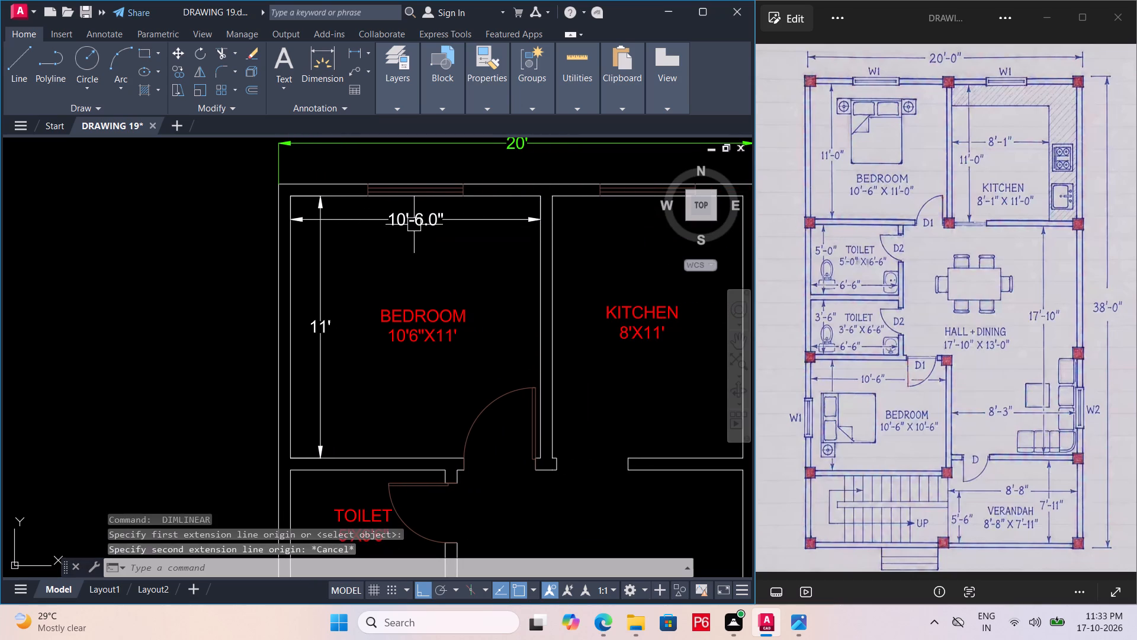
Assign the north bedroom's width and length dimensions to the DIMENSION layer.
click(414, 225)
click(325, 326)
drag(402, 100, 403, 100)
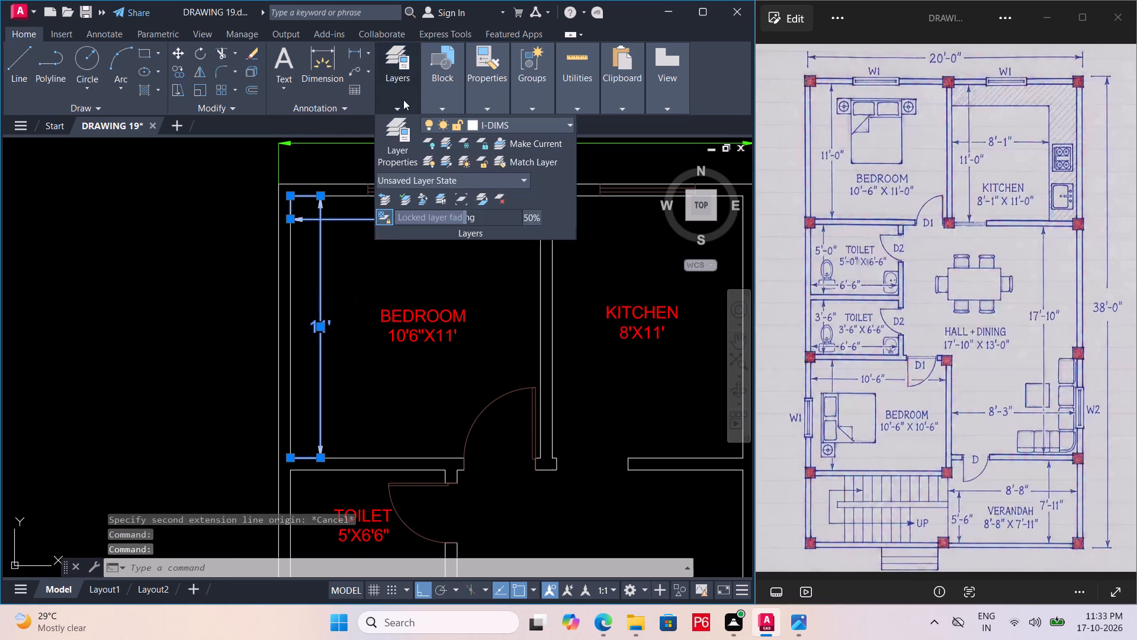
drag(403, 100, 408, 100)
click(407, 114)
click(492, 119)
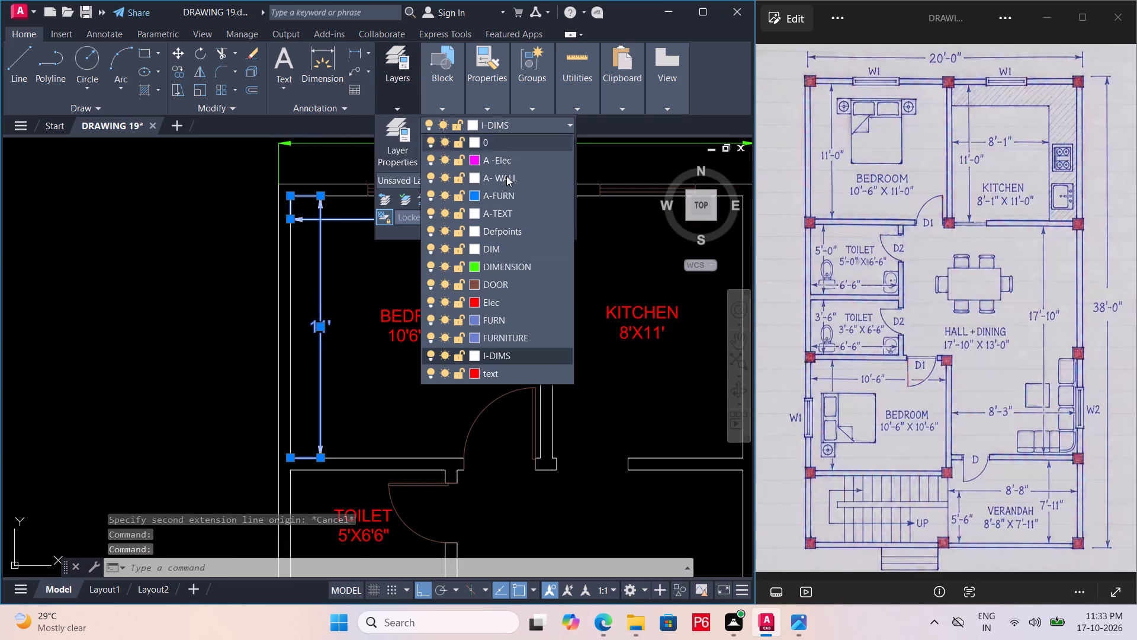
click(512, 267)
key(Escape)
click(256, 273)
key(Escape)
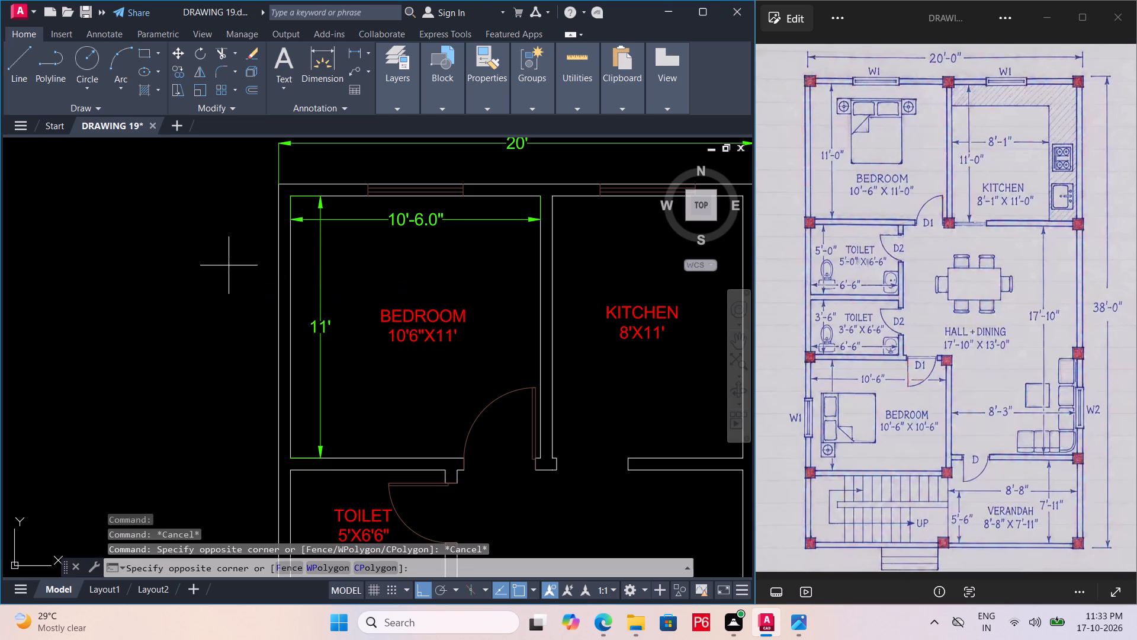
Save the drawing.
click(229, 265)
key(ctrl+s)
key(ctrl+s)
key(ctrl+s)
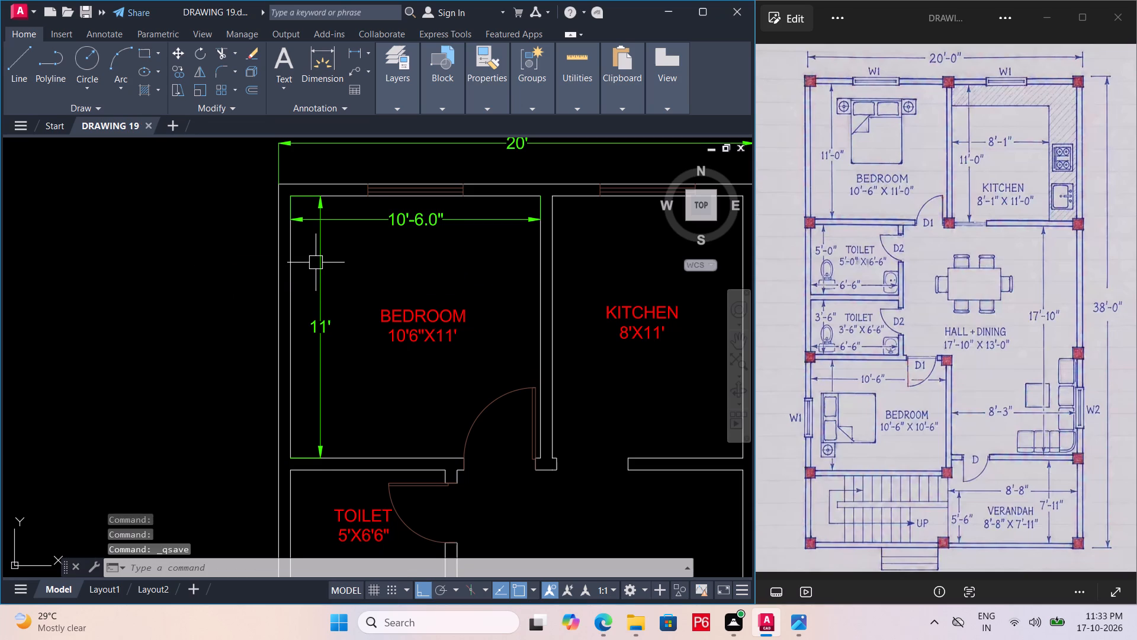
Add a linear dimension for the kitchen's north-south length, placed just inside its east wall between the inner corners.
scroll(457, 353, down, 1)
middle_drag(372, 340, 284, 335)
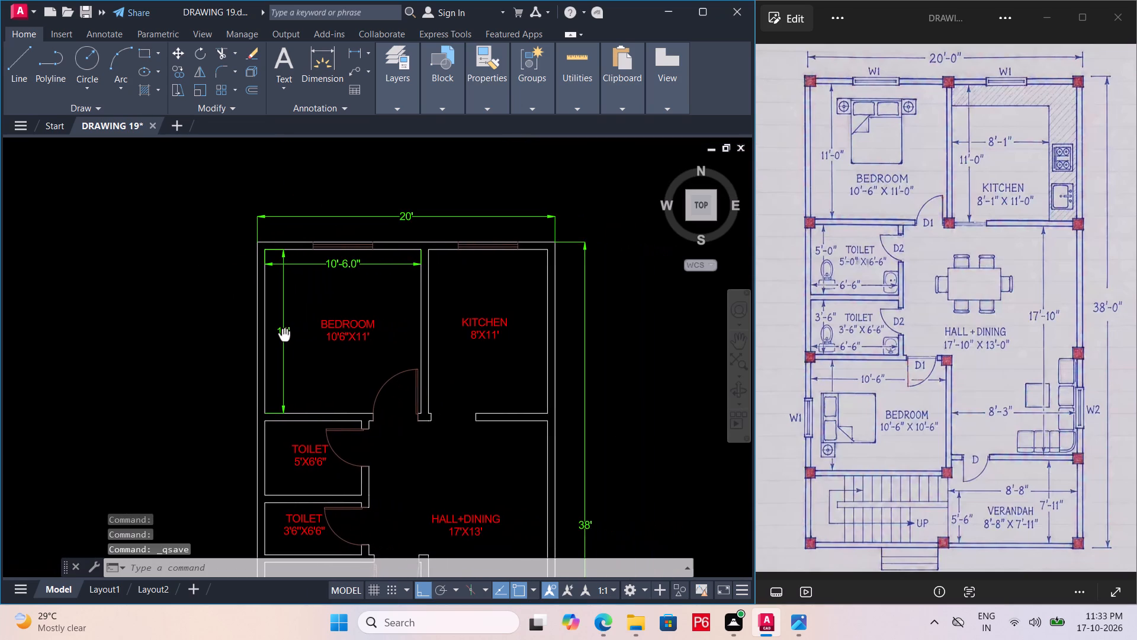
middle_drag(284, 335, 288, 333)
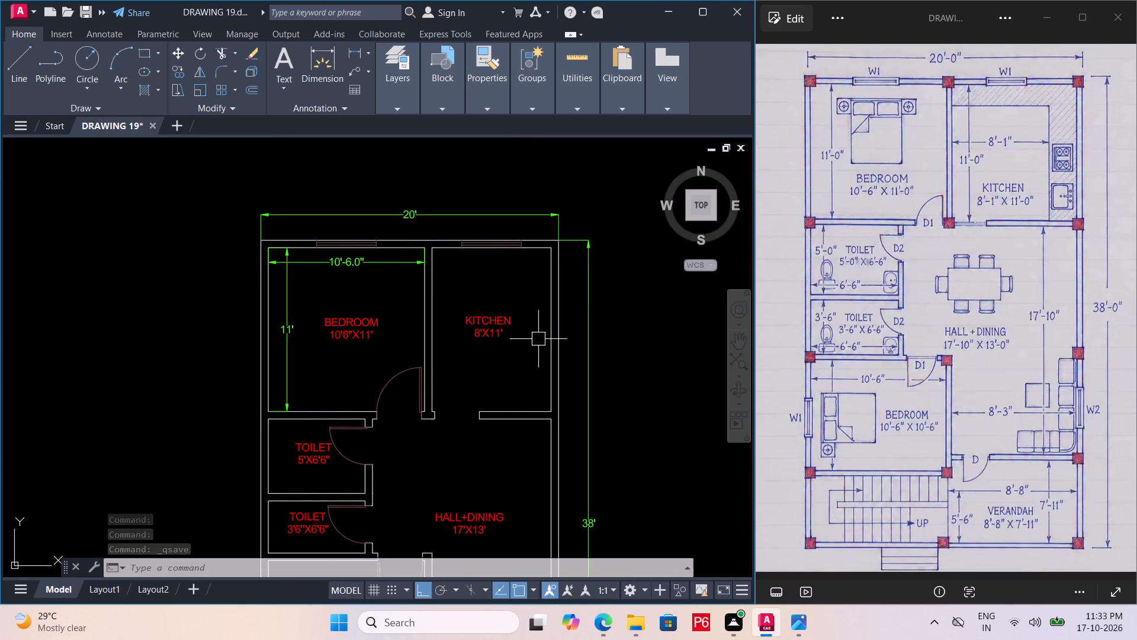
text(DIM)
key(l)
key(i)
key(n)
key(space)
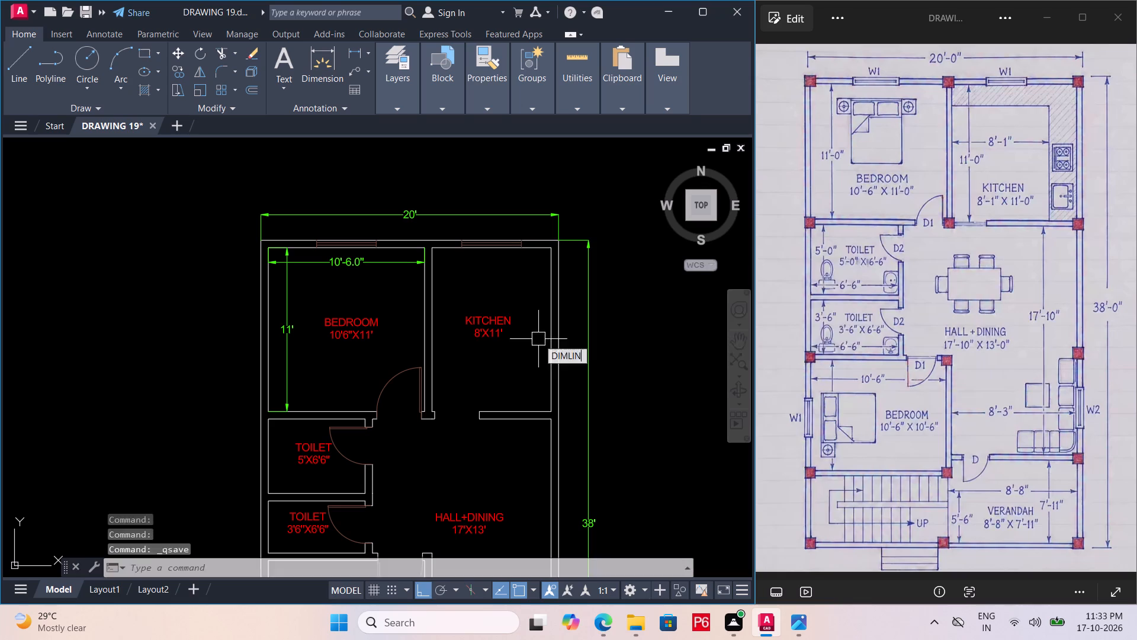
click(548, 254)
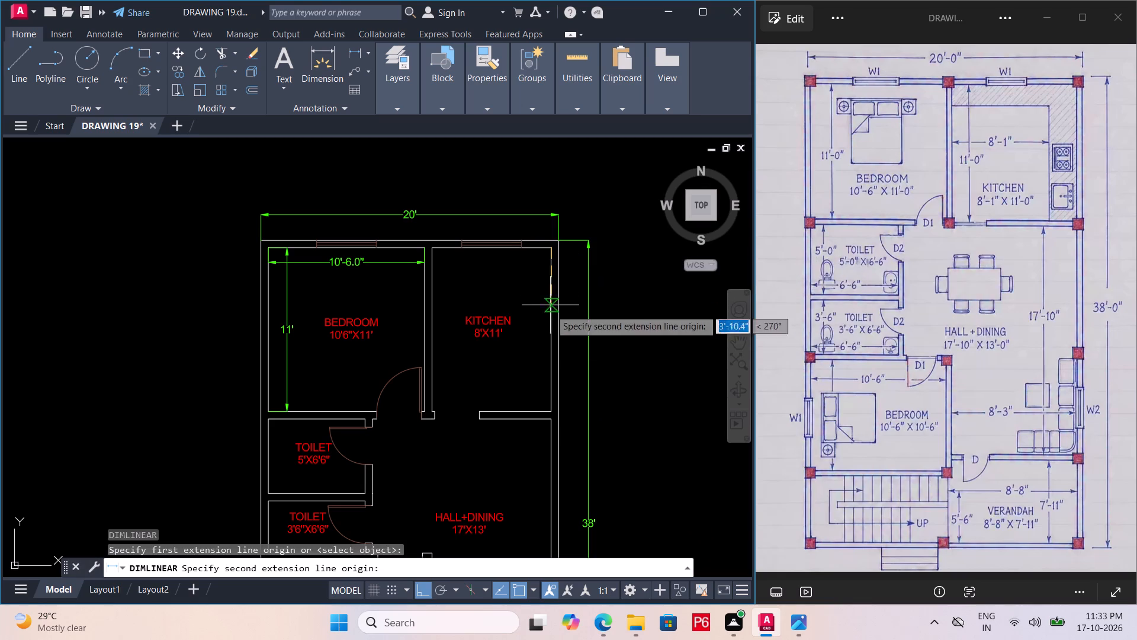
click(552, 410)
click(539, 399)
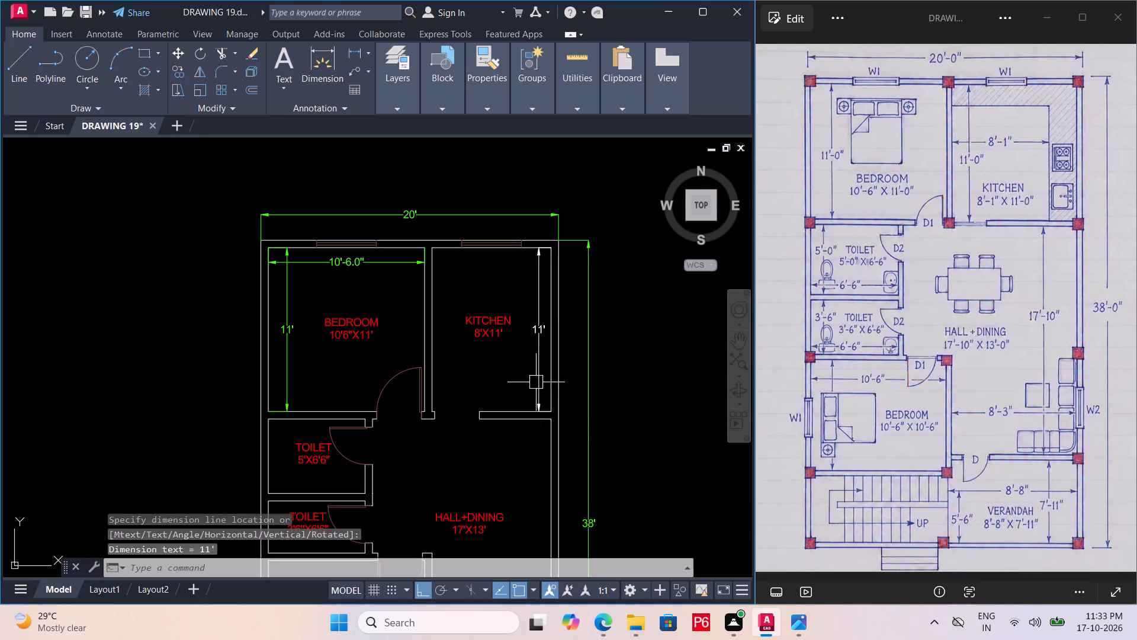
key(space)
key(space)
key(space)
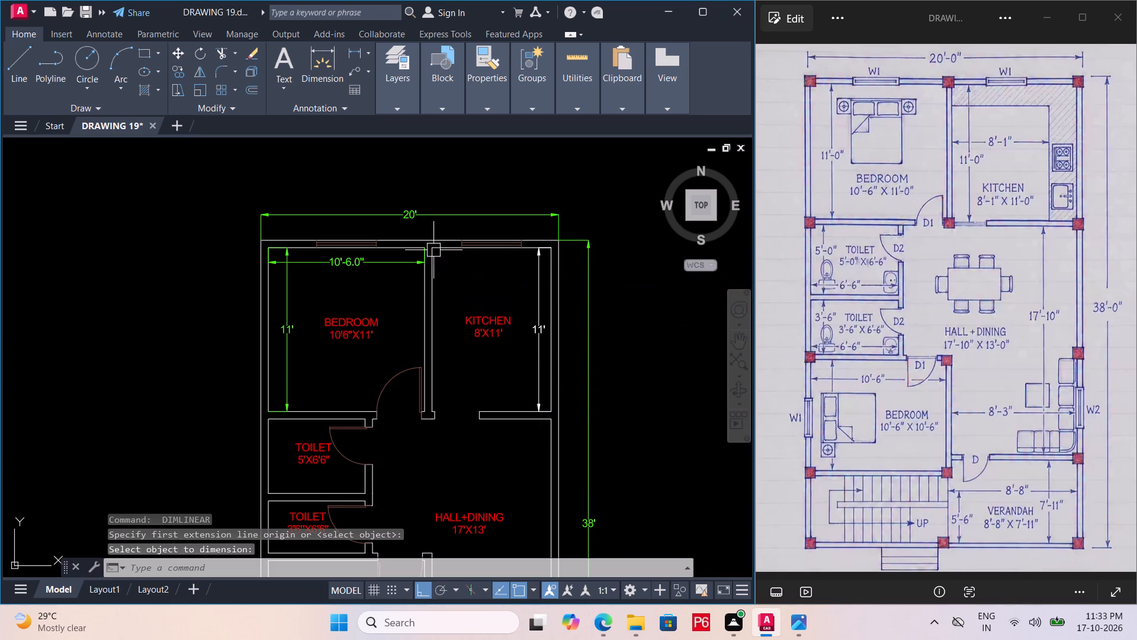
Add a linear dimension for the kitchen's width, placed just inside its north wall between the inner corners.
text(DIMLIN)
key(space)
middle_drag(493, 252, 435, 252)
scroll(435, 252, up, 1)
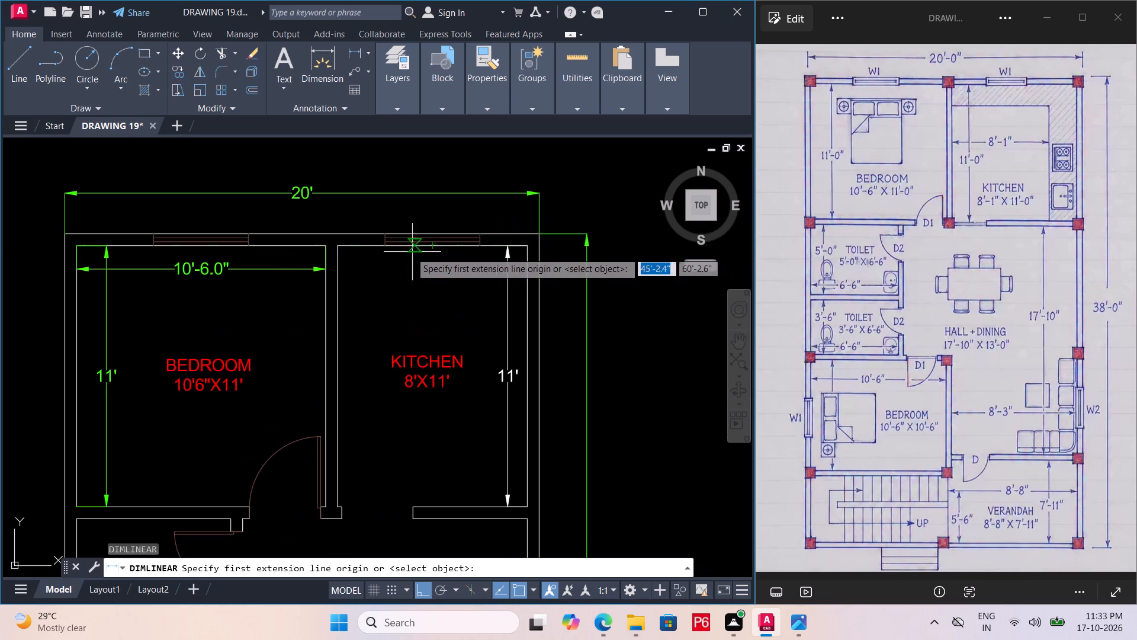
click(344, 250)
click(531, 252)
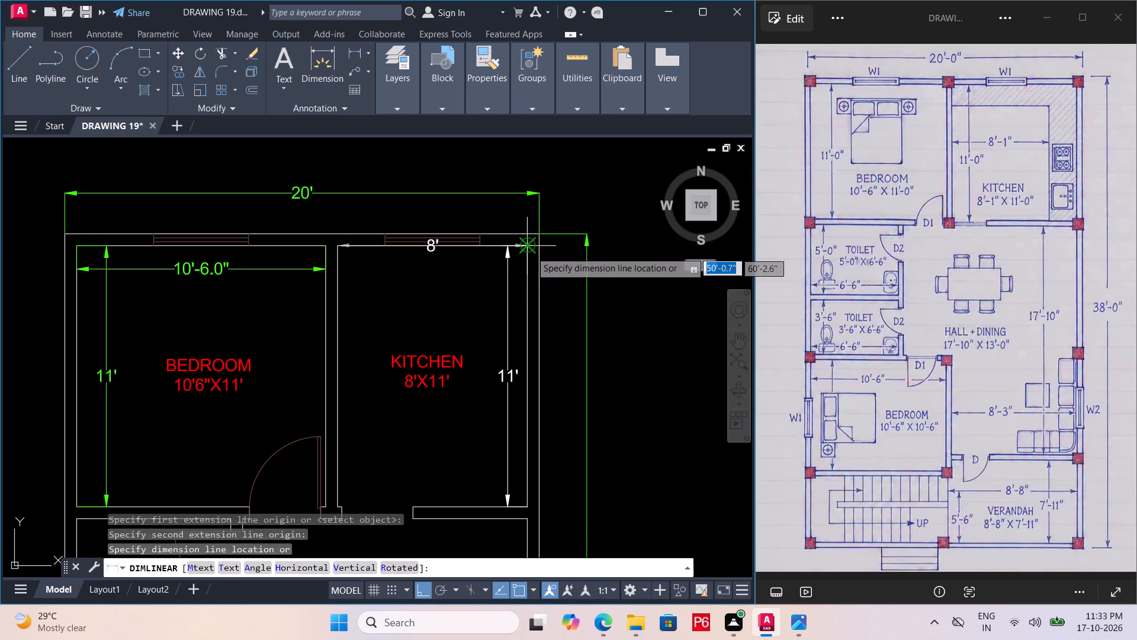
click(519, 273)
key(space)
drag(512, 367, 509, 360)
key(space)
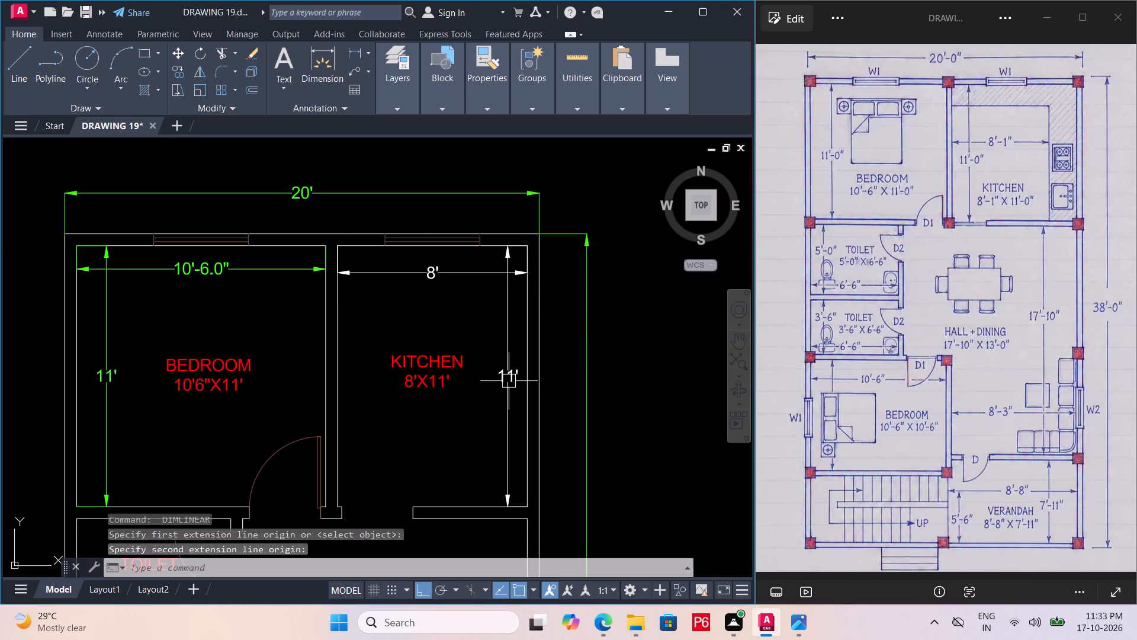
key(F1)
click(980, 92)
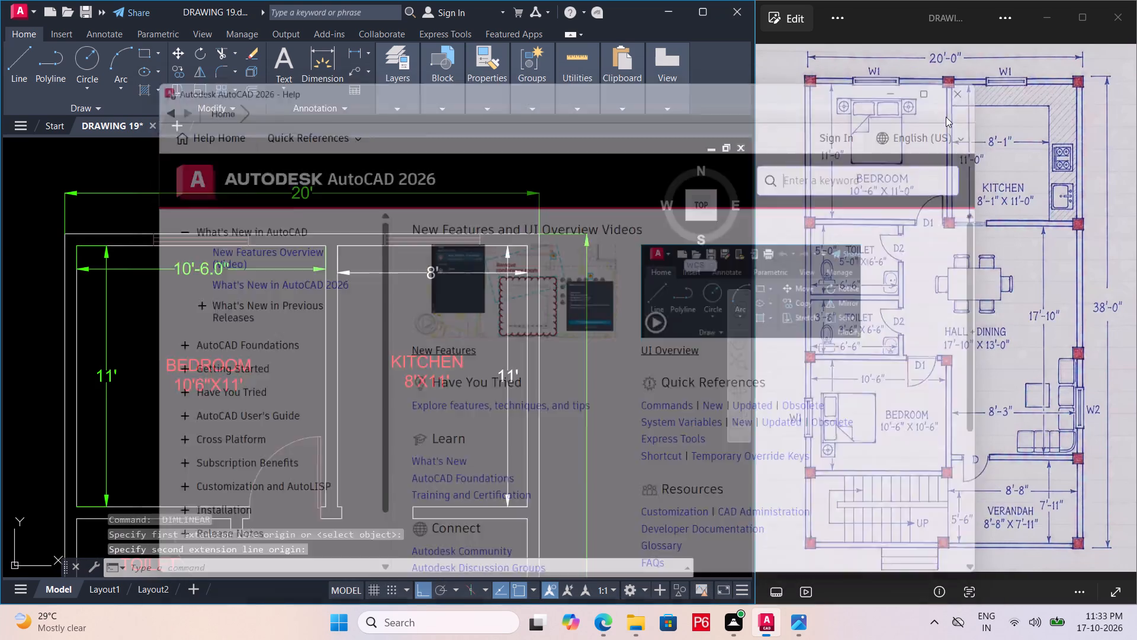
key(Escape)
Assign the kitchen's width and length dimensions to the DIMENSION layer.
click(510, 374)
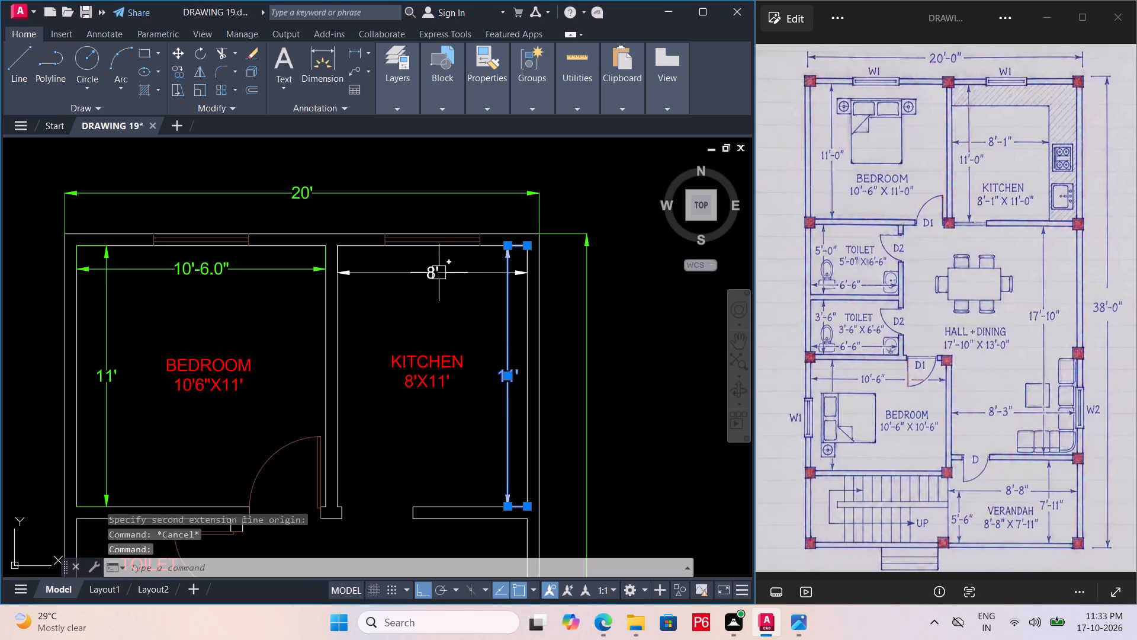
click(438, 272)
click(403, 110)
click(507, 126)
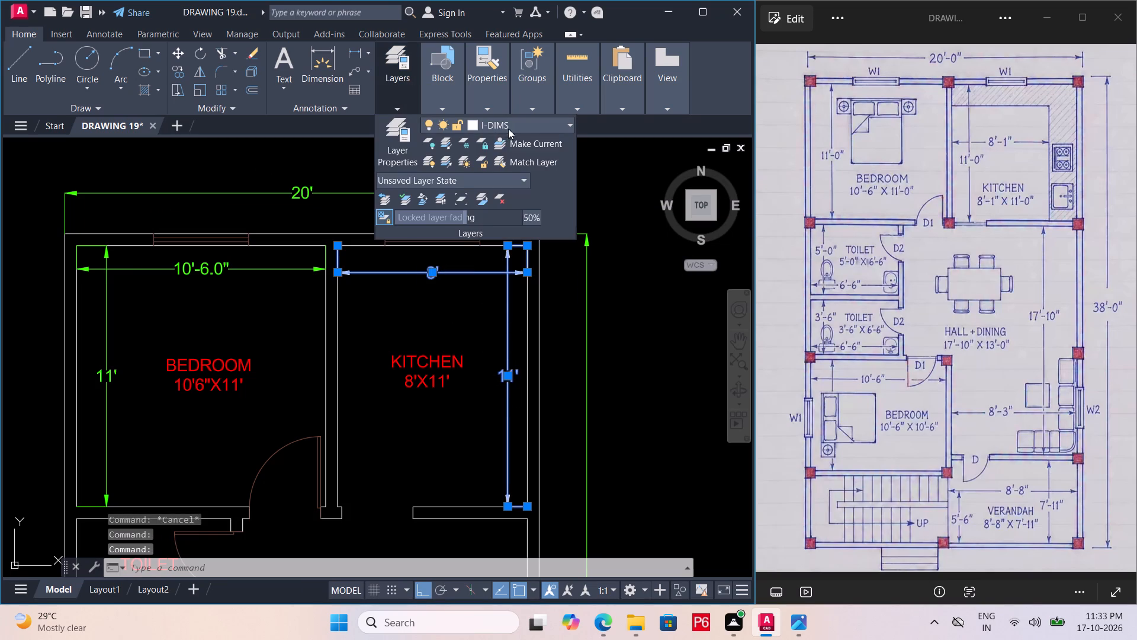
click(492, 264)
key(Escape)
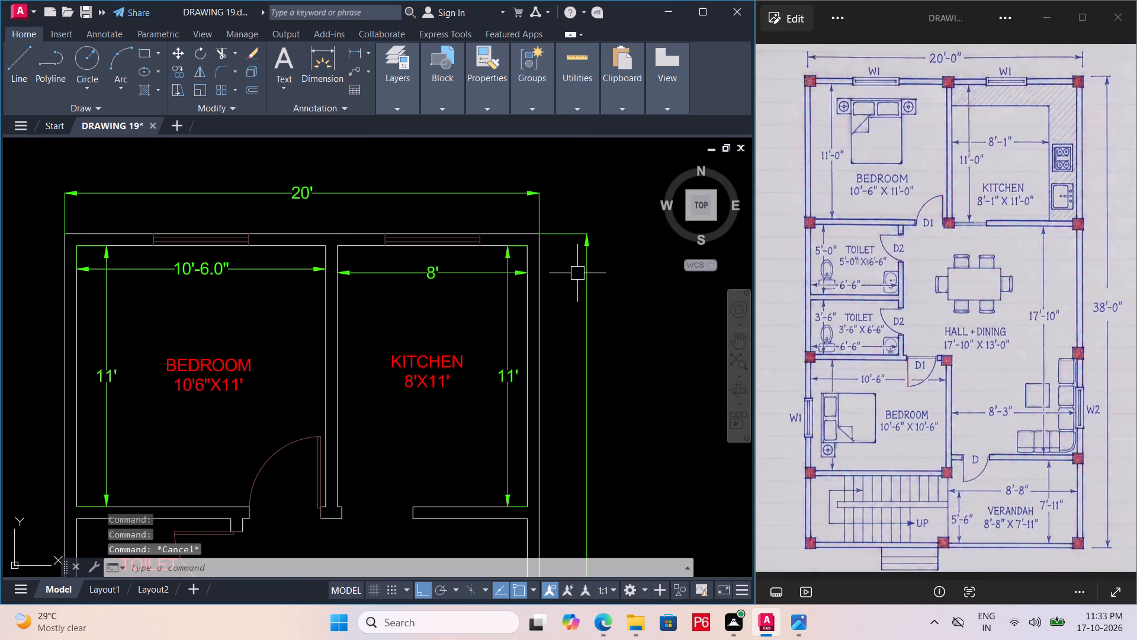
Save the drawing.
key(ctrl+s)
key(ctrl+s)
key(ctrl+s)
key(ctrl+s)
key(ctrl+s)
ctrl+scroll(553, 257, down, 1)
key(ctrl+s)
Add a linear dimension for the north toilet's north-south length, placed just inside its west wall between the inner corners.
middle_drag(525, 272, 529, 244)
middle_drag(468, 313, 554, 244)
middle_drag(391, 356, 400, 350)
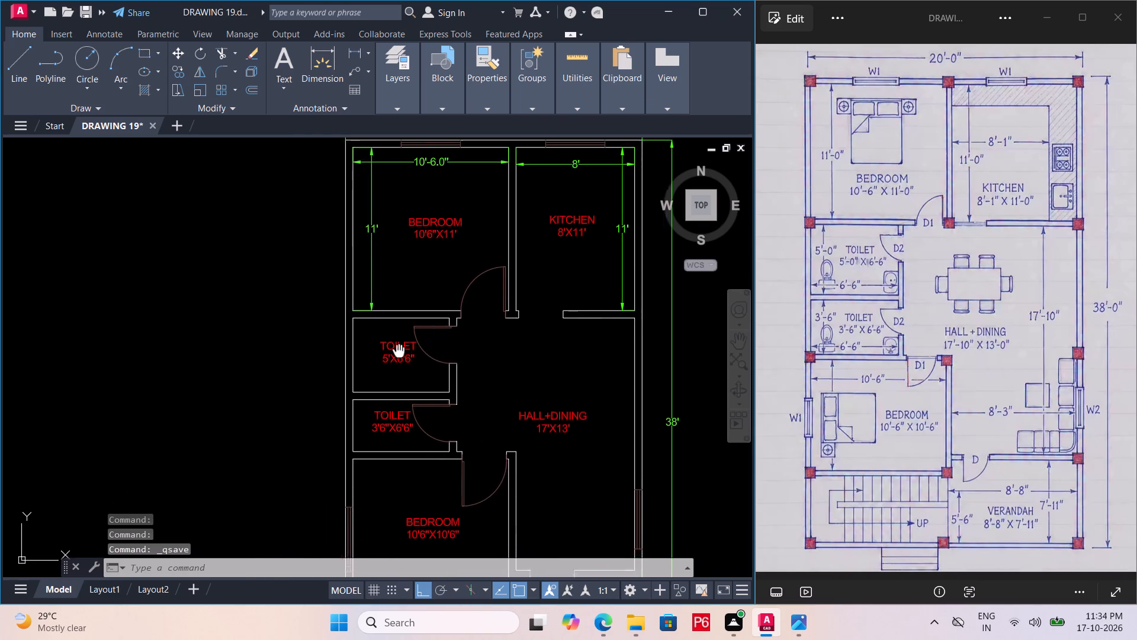
middle_drag(400, 350, 448, 304)
scroll(425, 302, up, 3)
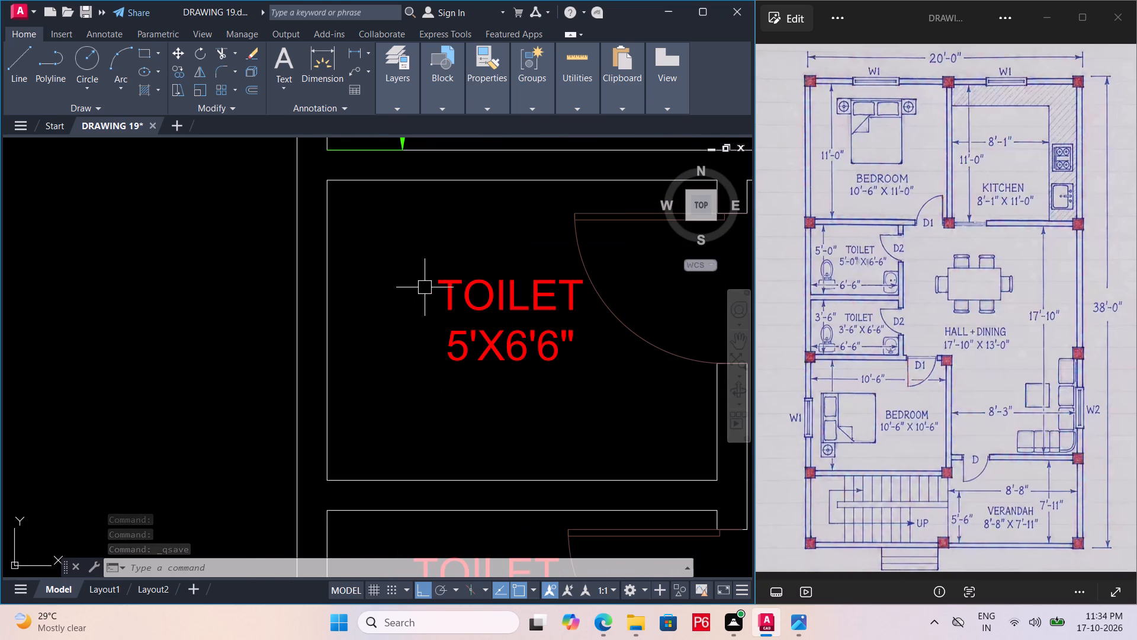
text(DIMLIN)
key(Return)
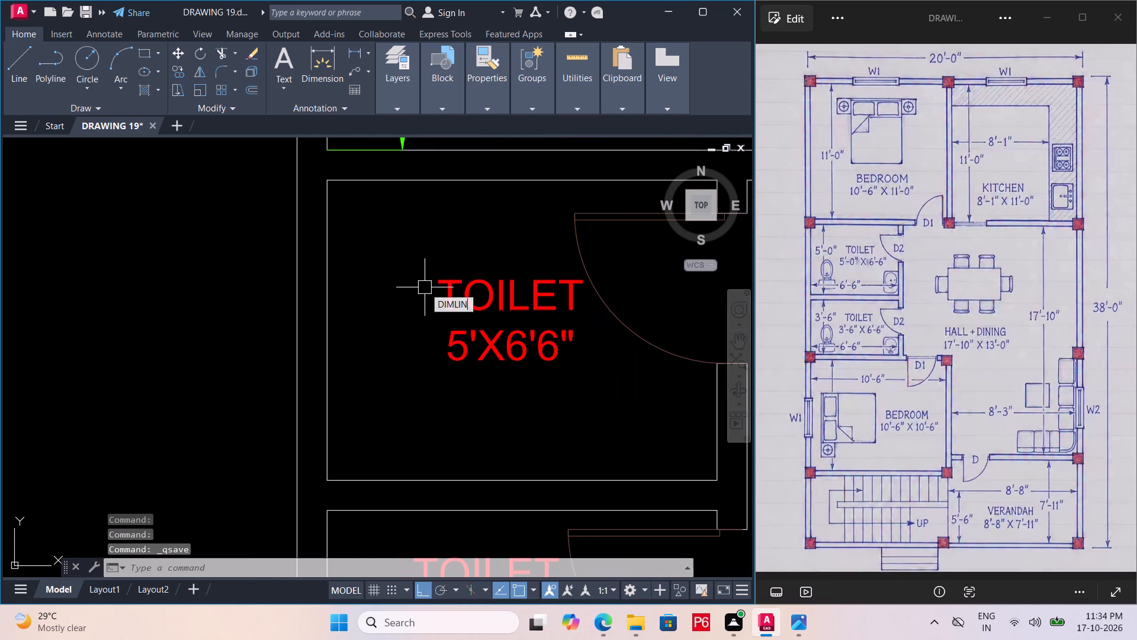
click(322, 181)
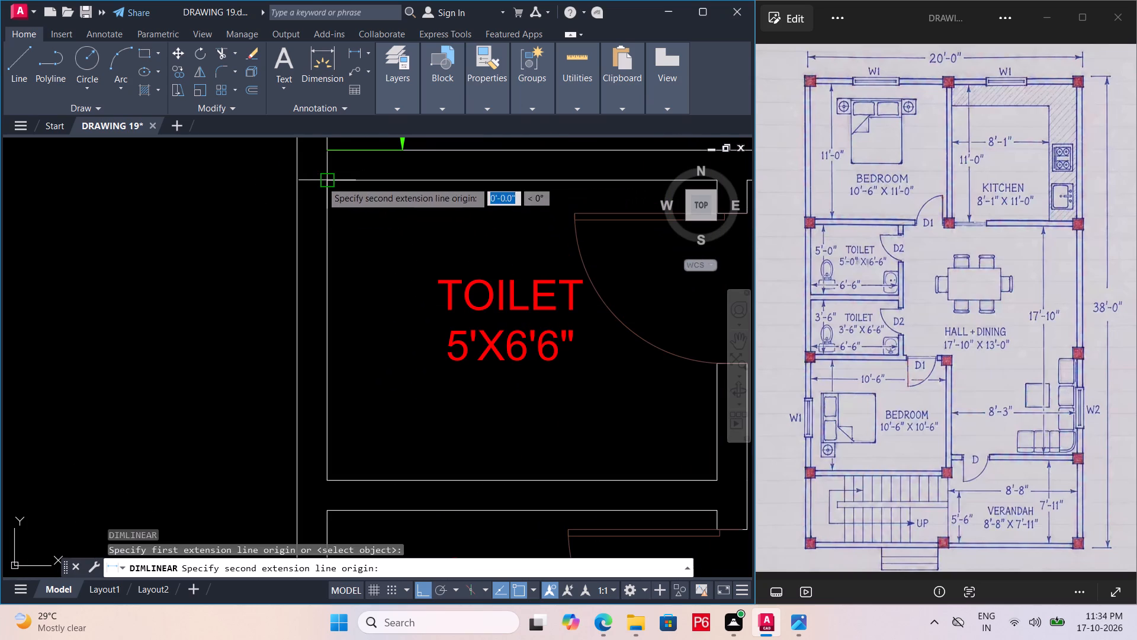
drag(335, 476, 341, 471)
click(367, 462)
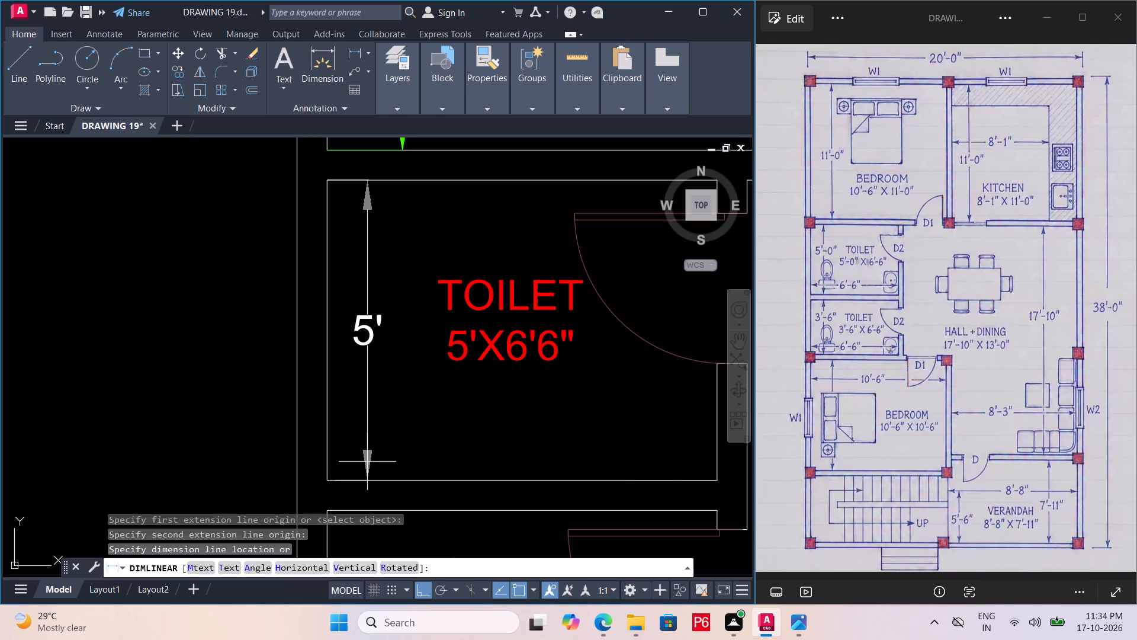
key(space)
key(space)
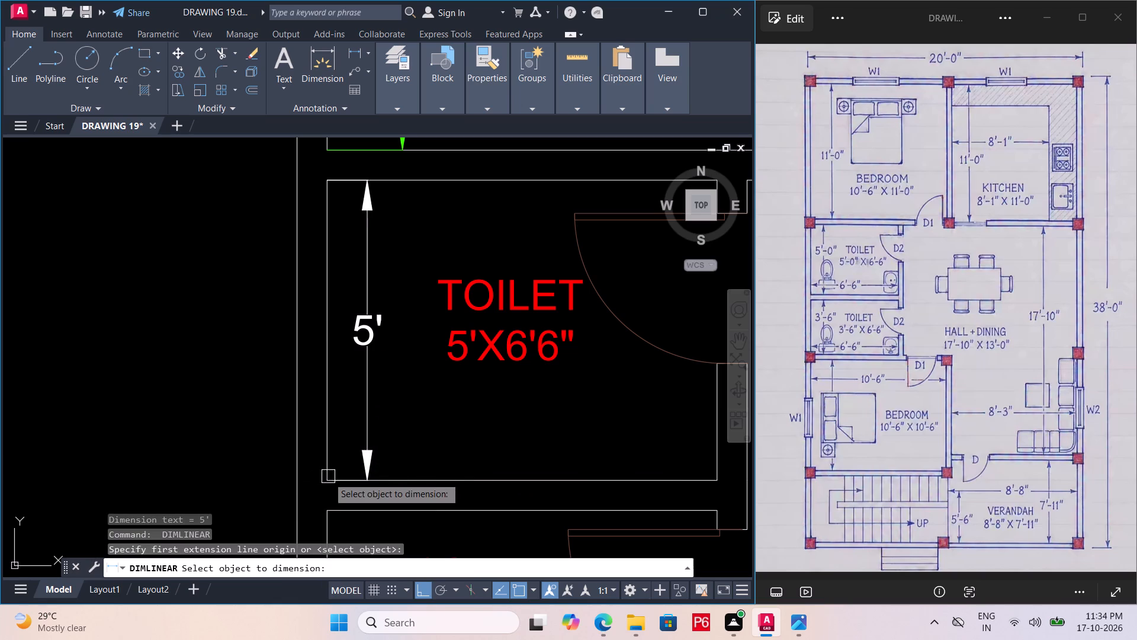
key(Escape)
Add a linear dimension for the north toilet's width, placed just inside its south wall between the inner corners.
middle_drag(341, 463, 287, 435)
key(d)
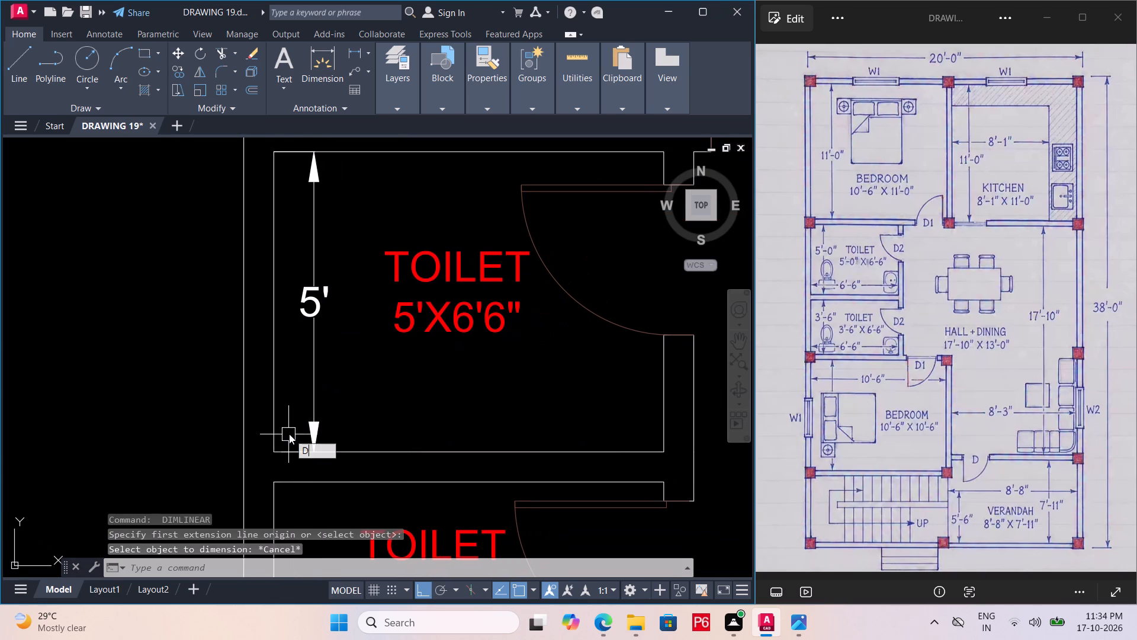
text(IML)
key(i)
key(n)
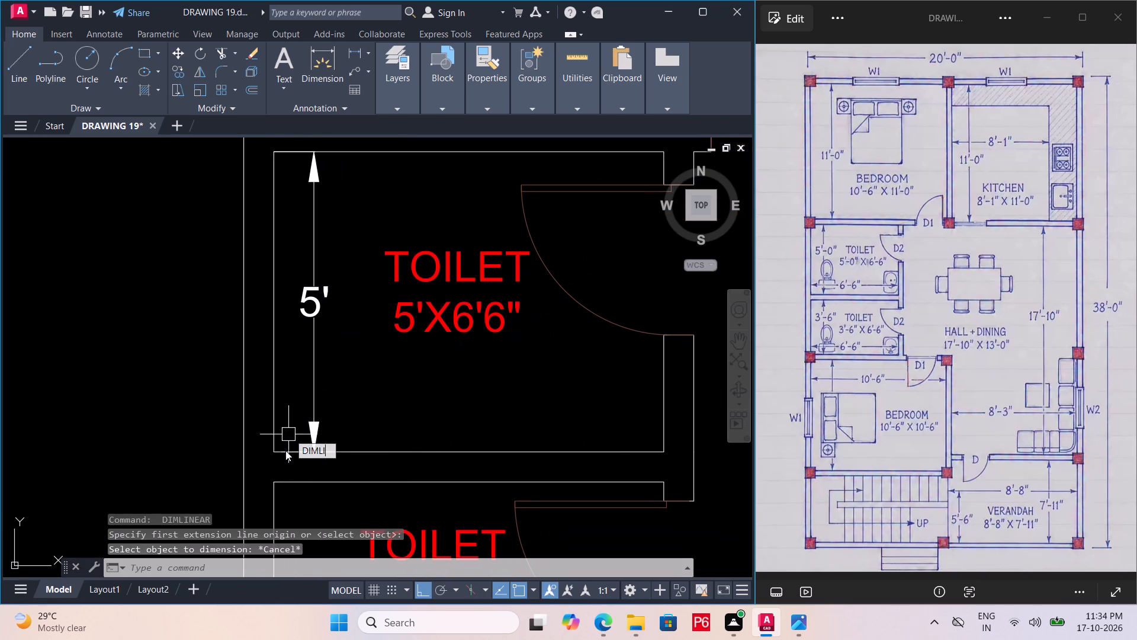
key(space)
double_click(273, 455)
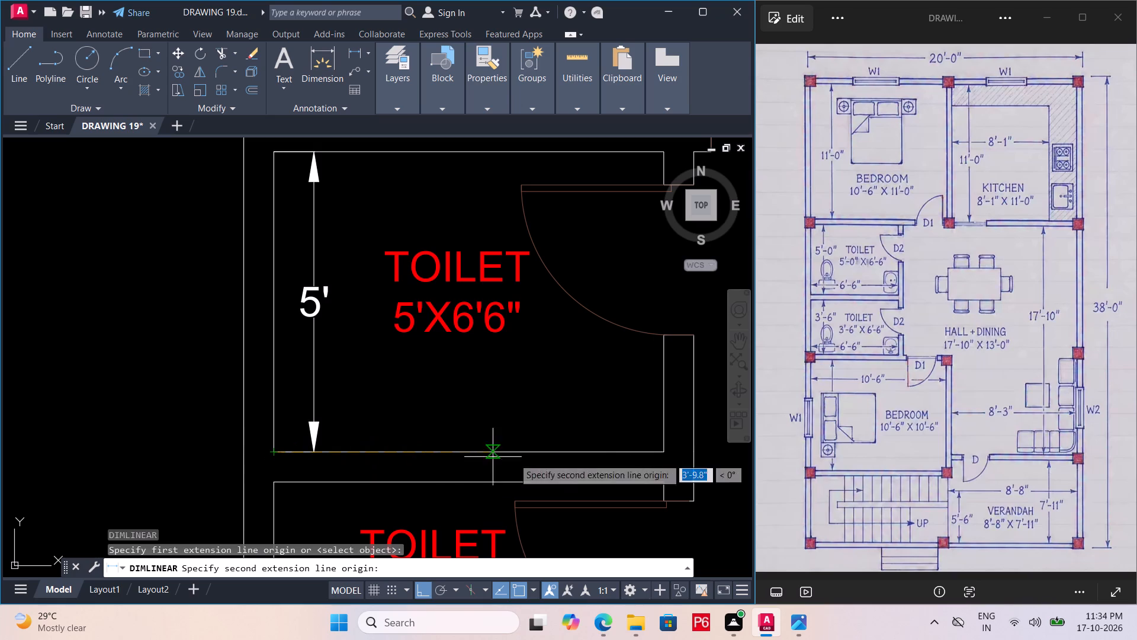
click(662, 456)
drag(653, 425, 645, 415)
Add a linear dimension for the south toilet's north-south length, placed just inside its west wall between the inner corners.
scroll(447, 382, down, 1)
middle_drag(432, 379, 367, 354)
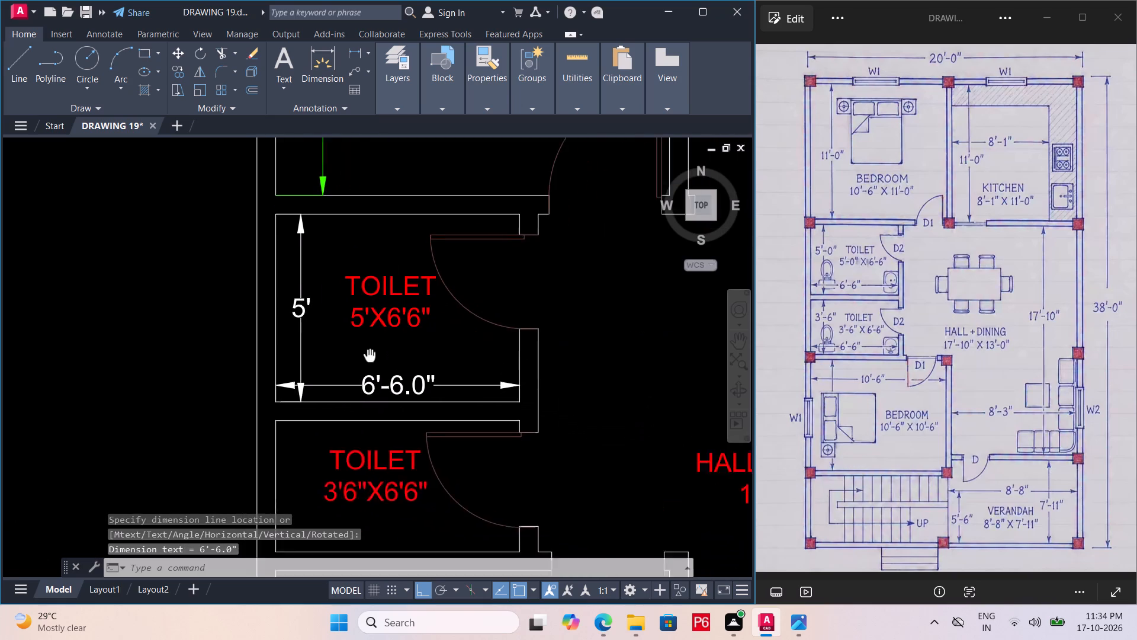
middle_drag(367, 354, 350, 348)
key(space)
scroll(448, 336, down, 1)
middle_drag(450, 331, 476, 289)
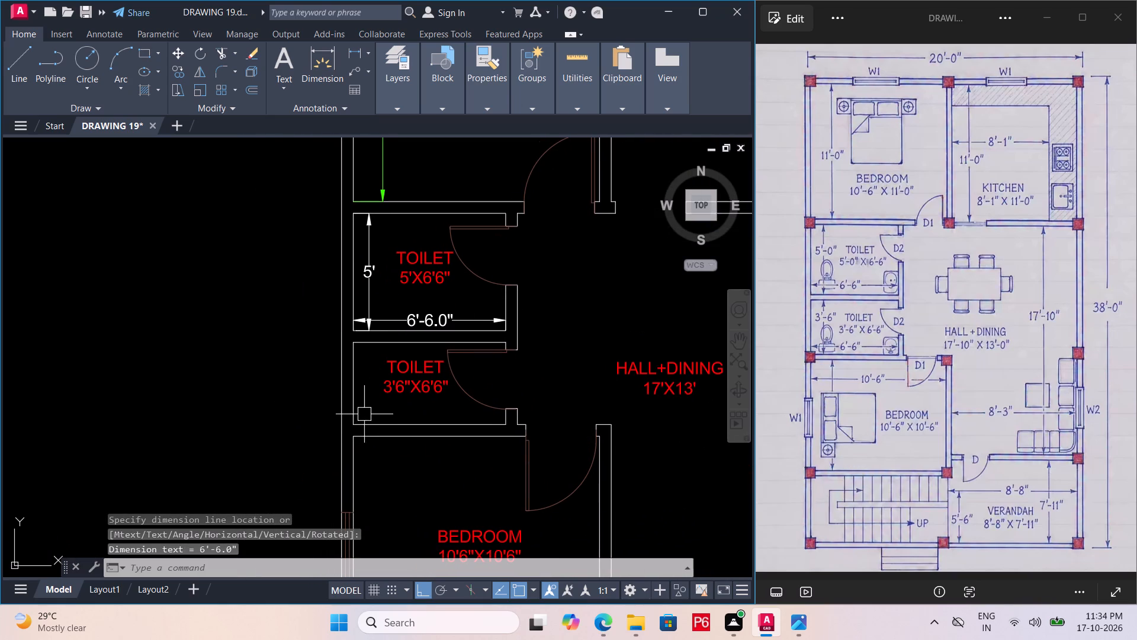
key(d)
key(i)
text(MLI)
key(n)
key(space)
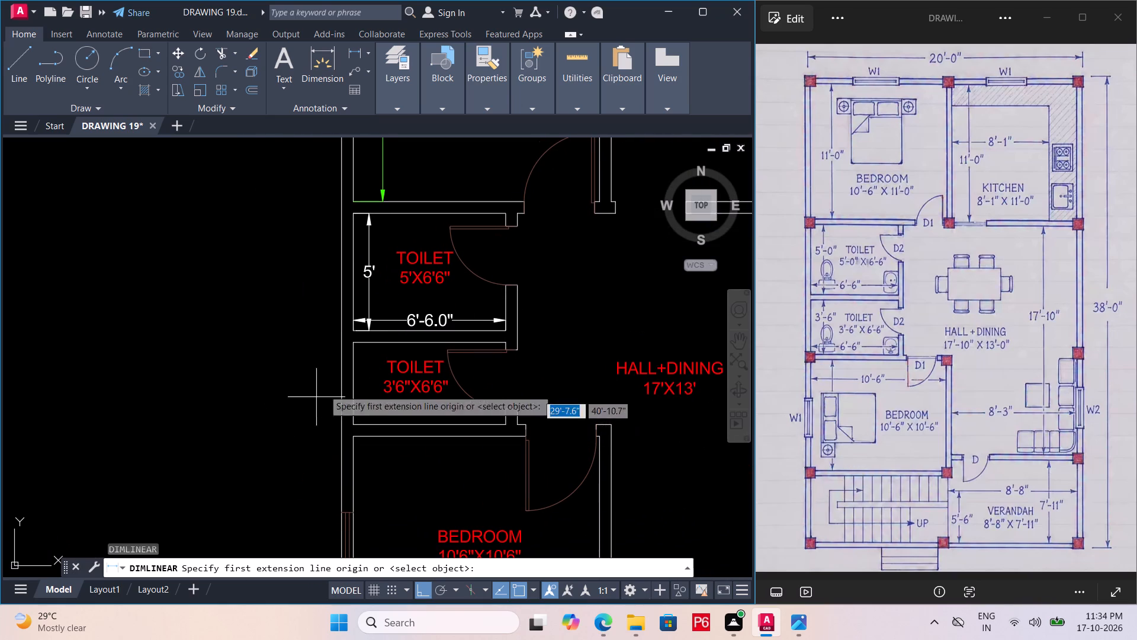
click(358, 338)
drag(356, 420, 362, 417)
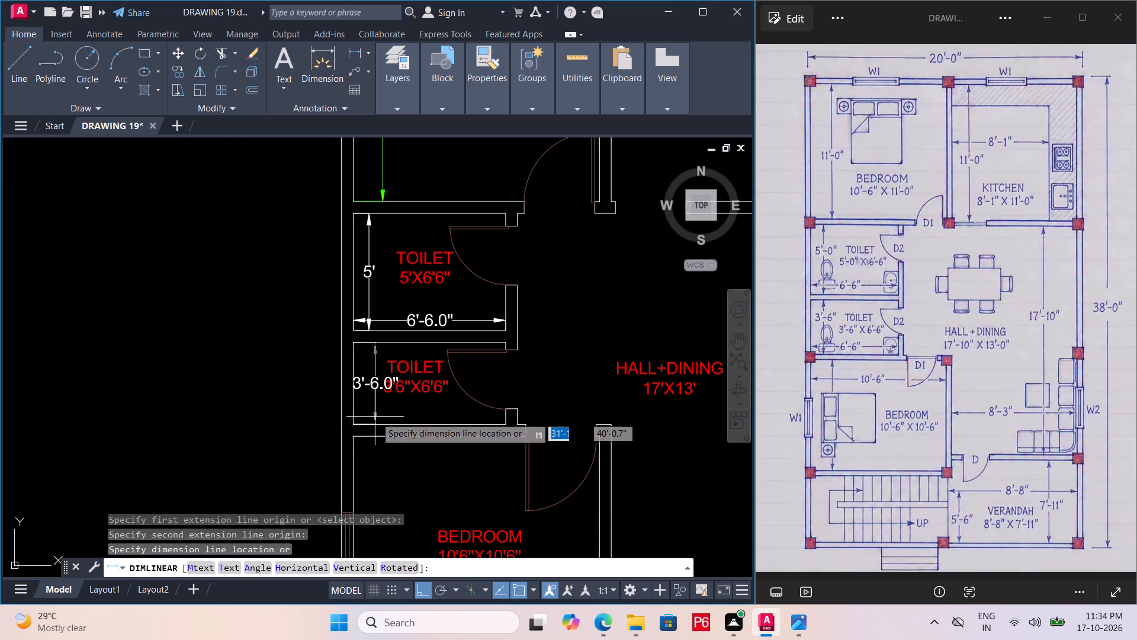
click(372, 414)
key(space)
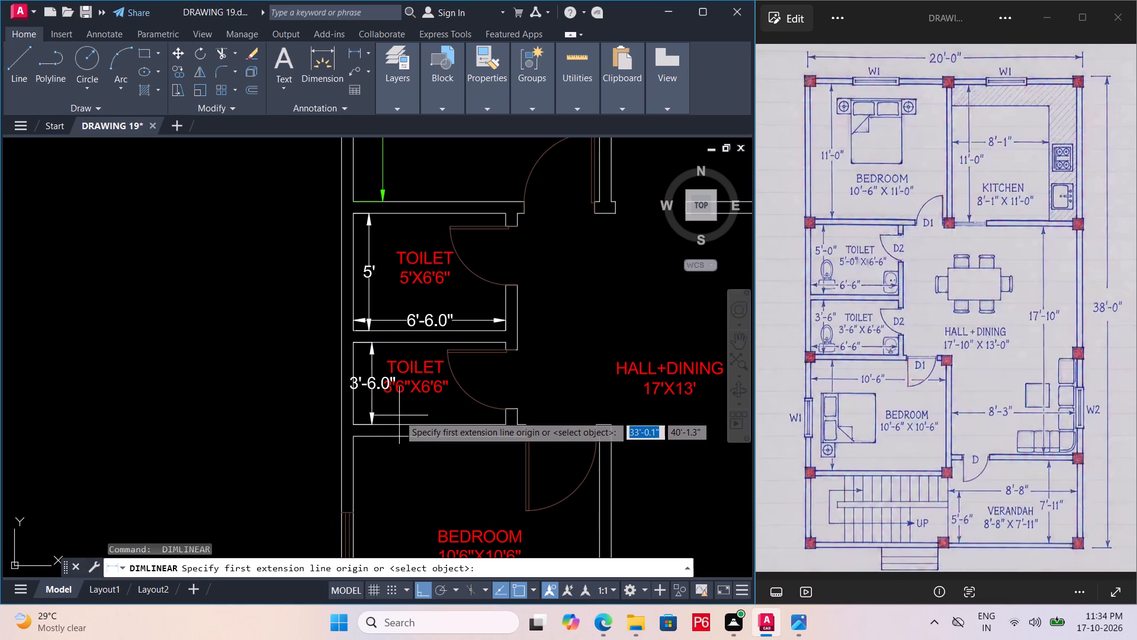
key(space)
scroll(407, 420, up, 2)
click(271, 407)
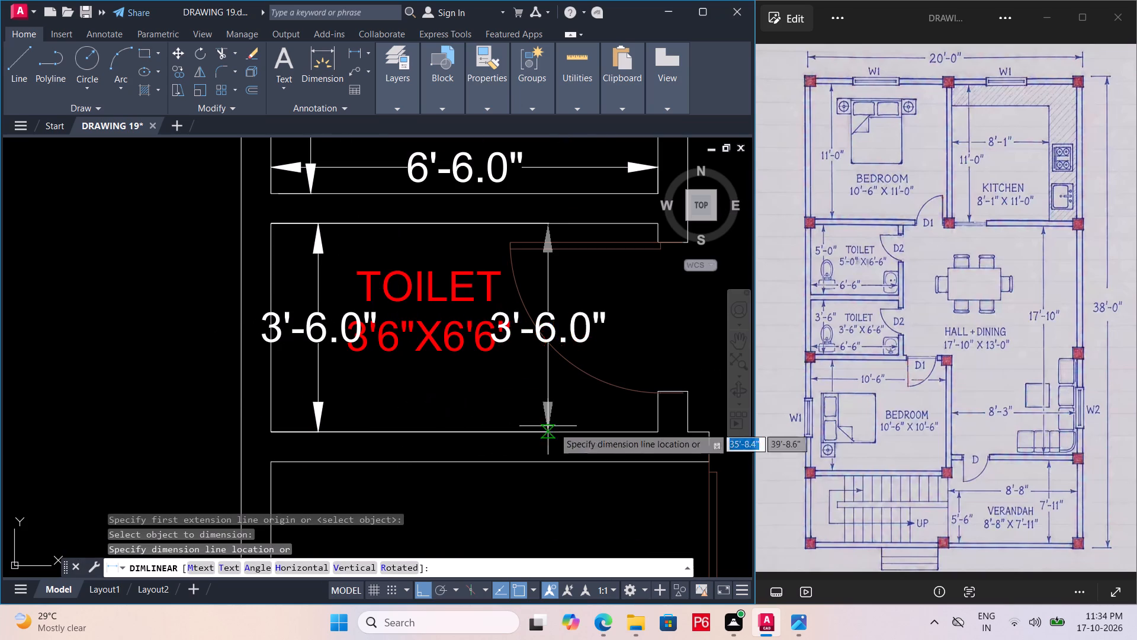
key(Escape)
Add a linear dimension for the south toilet's width, placed just inside its south wall between the inner corners.
text(DIML)
key(i)
key(n)
key(space)
drag(269, 437, 279, 436)
click(656, 434)
click(619, 402)
key(space)
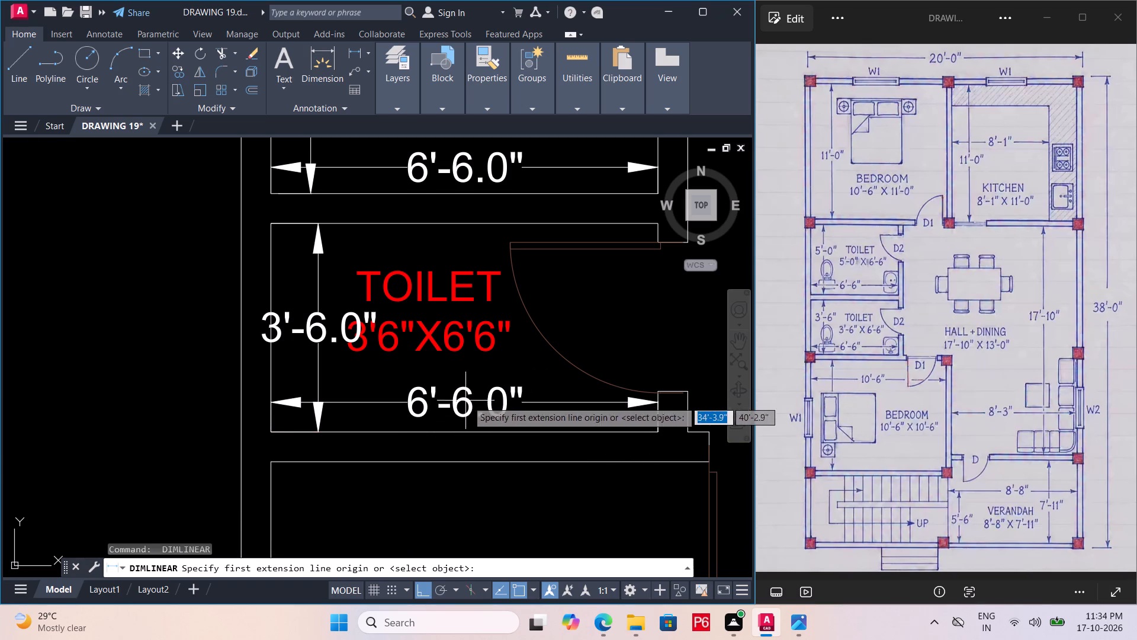
key(Escape)
Assign the width and length dimensions of both toilets to the DIMENSION layer.
drag(499, 409, 493, 401)
click(306, 320)
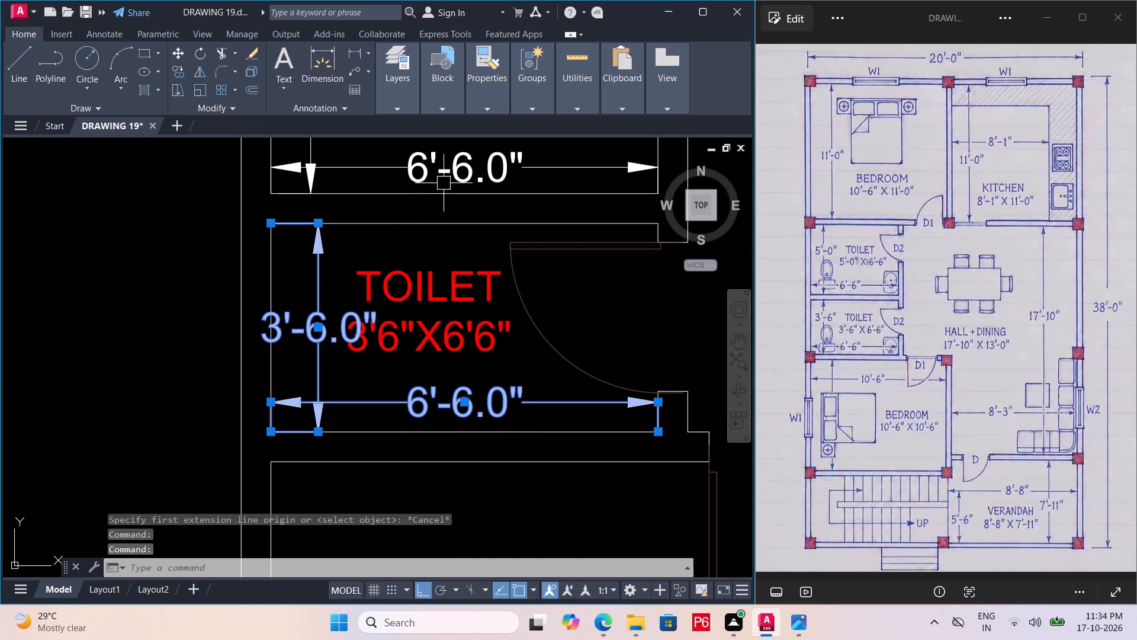
click(444, 182)
middle_drag(480, 315, 448, 424)
click(410, 281)
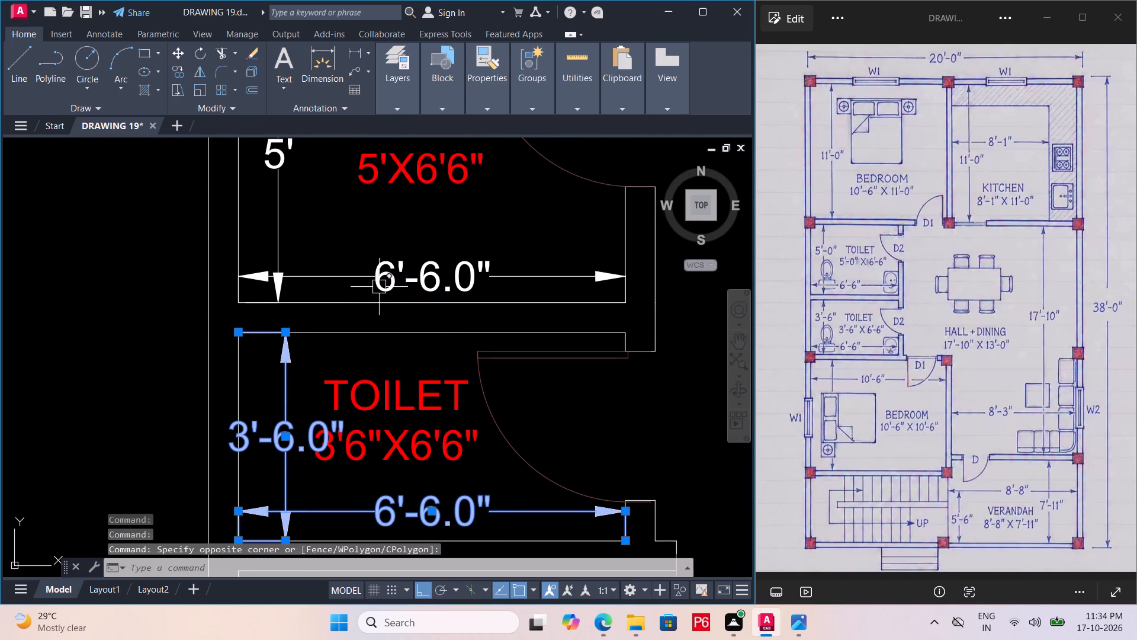
click(420, 286)
click(272, 223)
scroll(376, 321, down, 2)
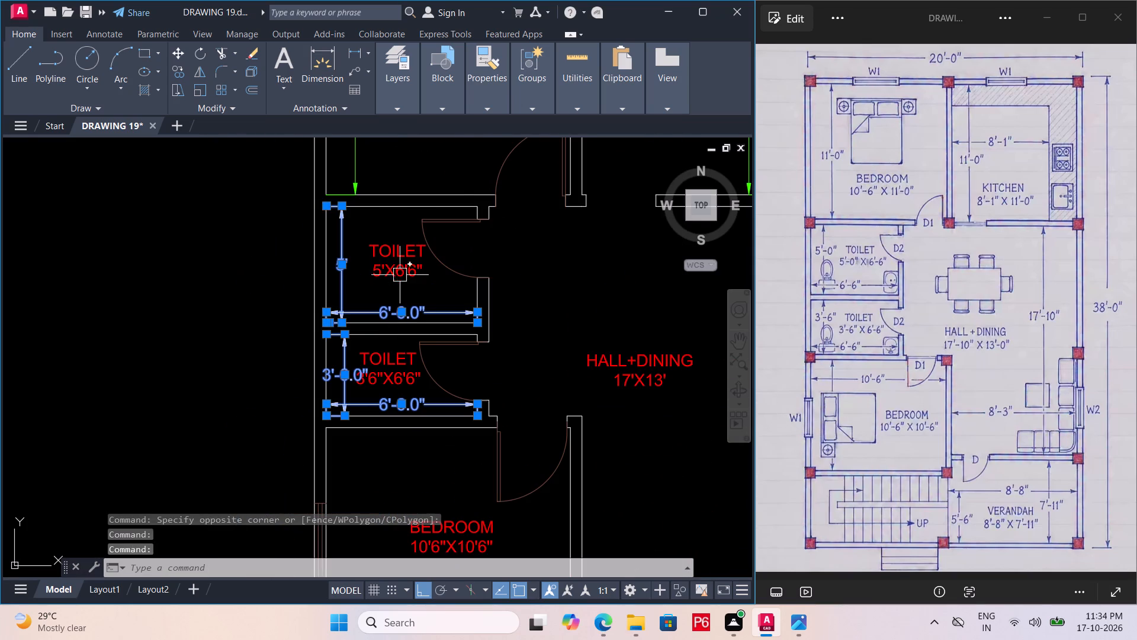
click(394, 101)
click(409, 105)
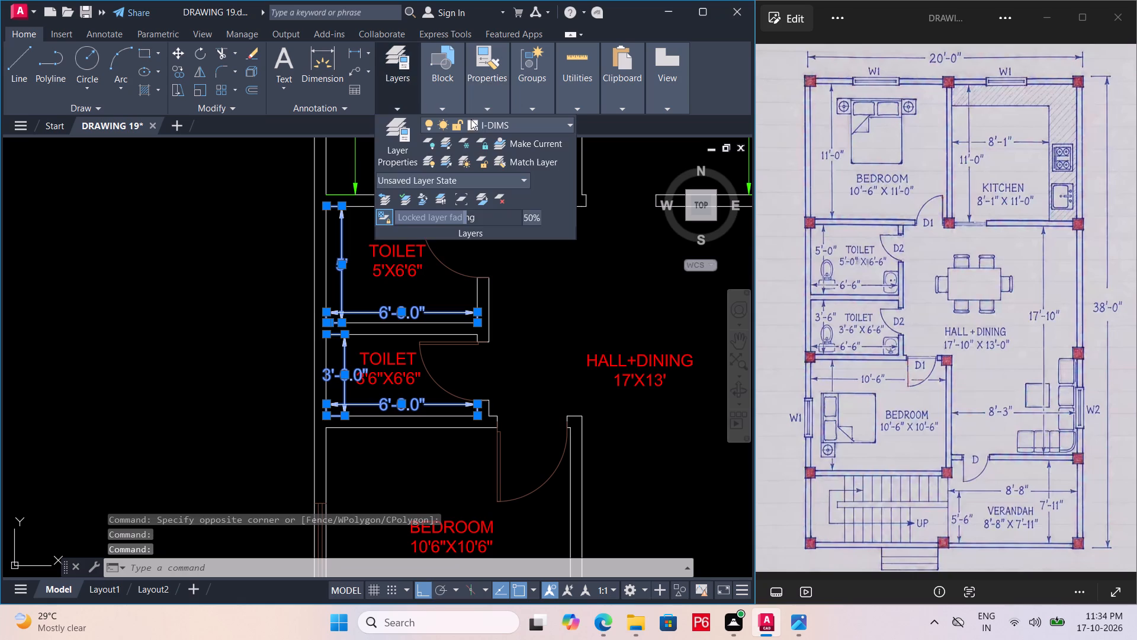
click(510, 130)
click(505, 265)
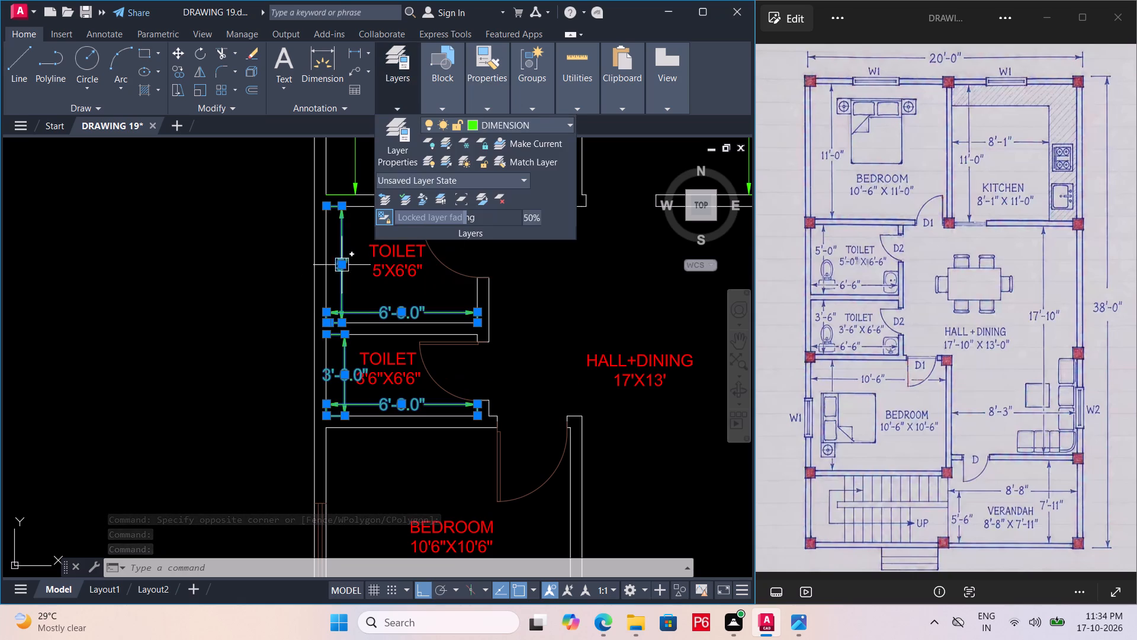
key(Escape)
Save the drawing.
key(ctrl+s)
key(ctrl+s)
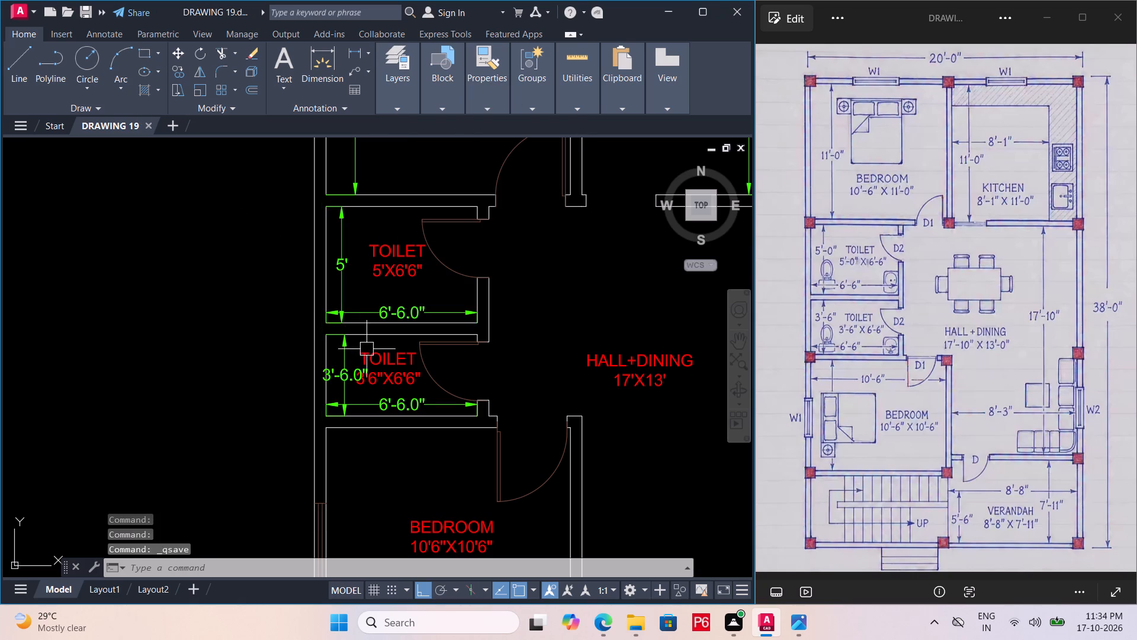
key(ctrl+s)
key(ctrl+s)
ctrl+scroll(382, 383, down, 2)
key(ctrl+s)
Add a linear dimension for the south bedroom's width, placed just inside its south wall between the inner corners.
ctrl+middle_drag(382, 383, 374, 319)
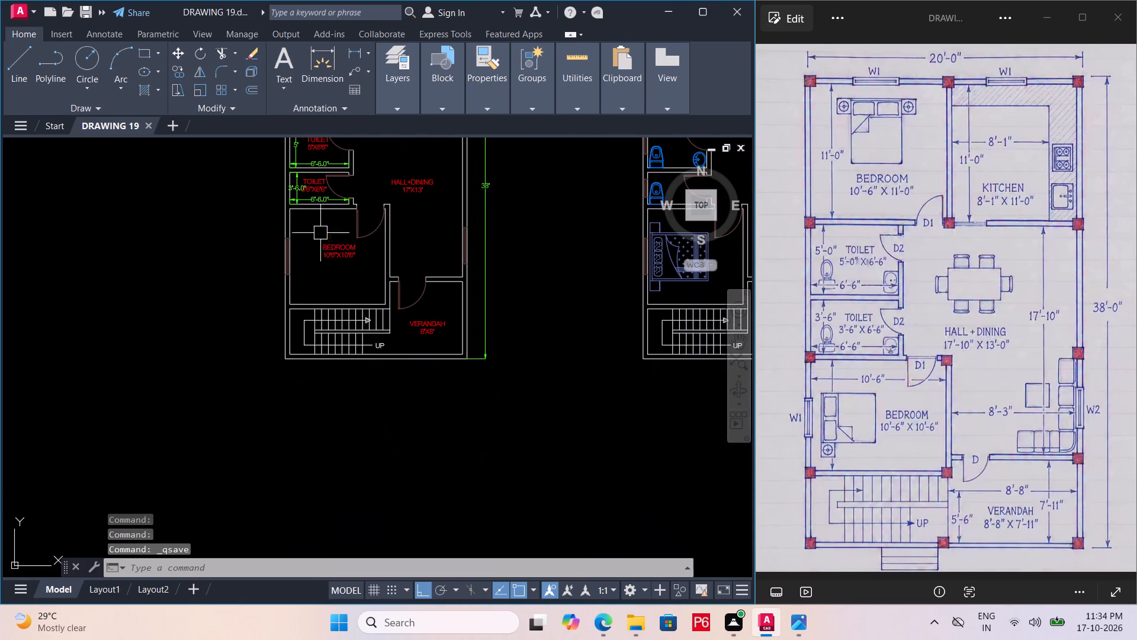
scroll(321, 228, up, 1)
middle_drag(303, 268, 343, 293)
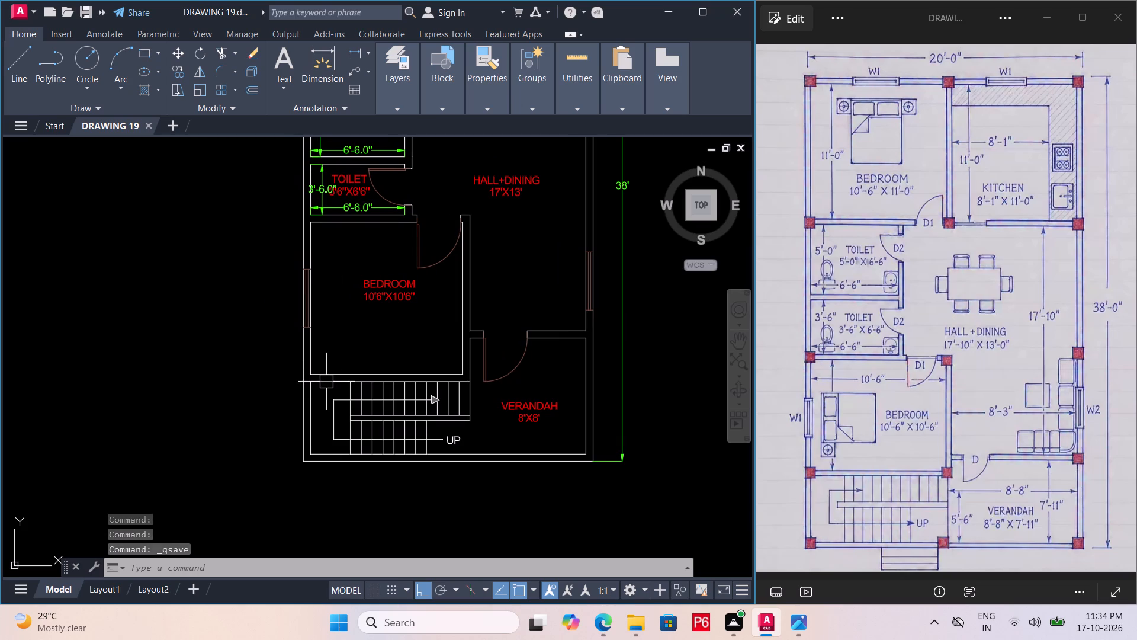
text(DI)
key(m)
text(LI)
key(n)
key(space)
scroll(319, 370, up, 2)
click(299, 380)
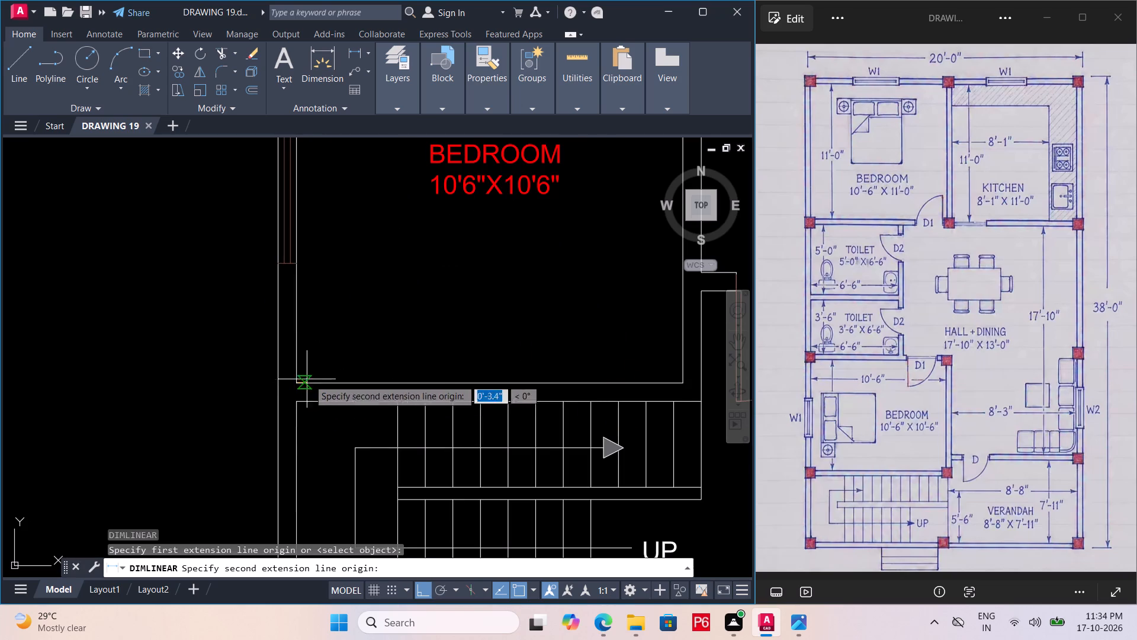
click(679, 380)
click(657, 351)
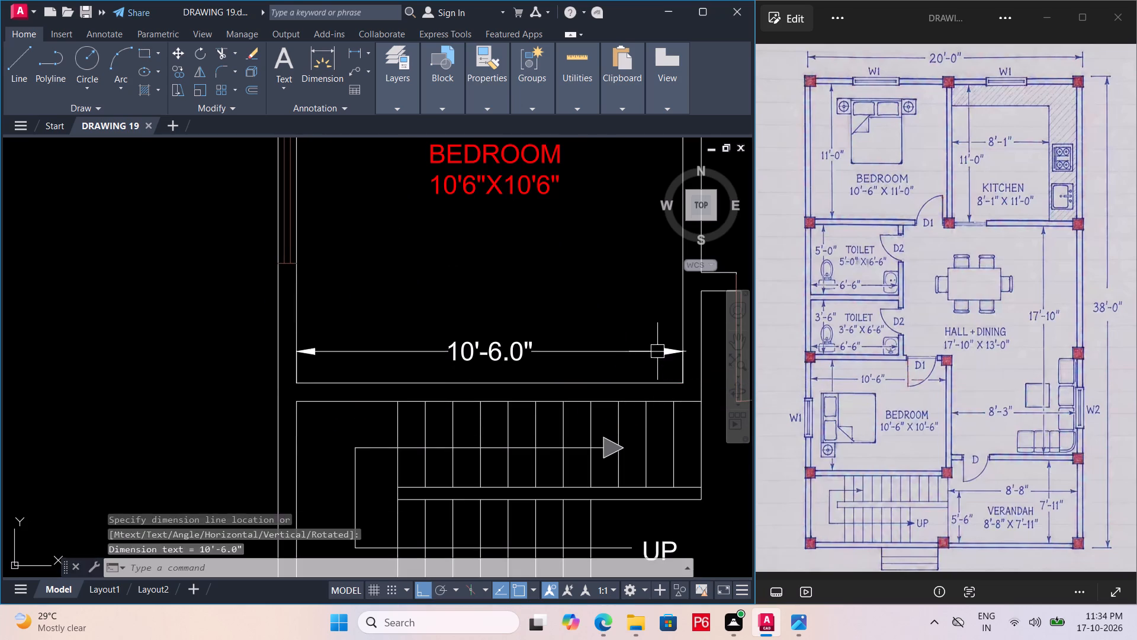
Add a linear dimension for the south bedroom's length, placed just inside its west wall between the inner corners.
key(space)
click(294, 383)
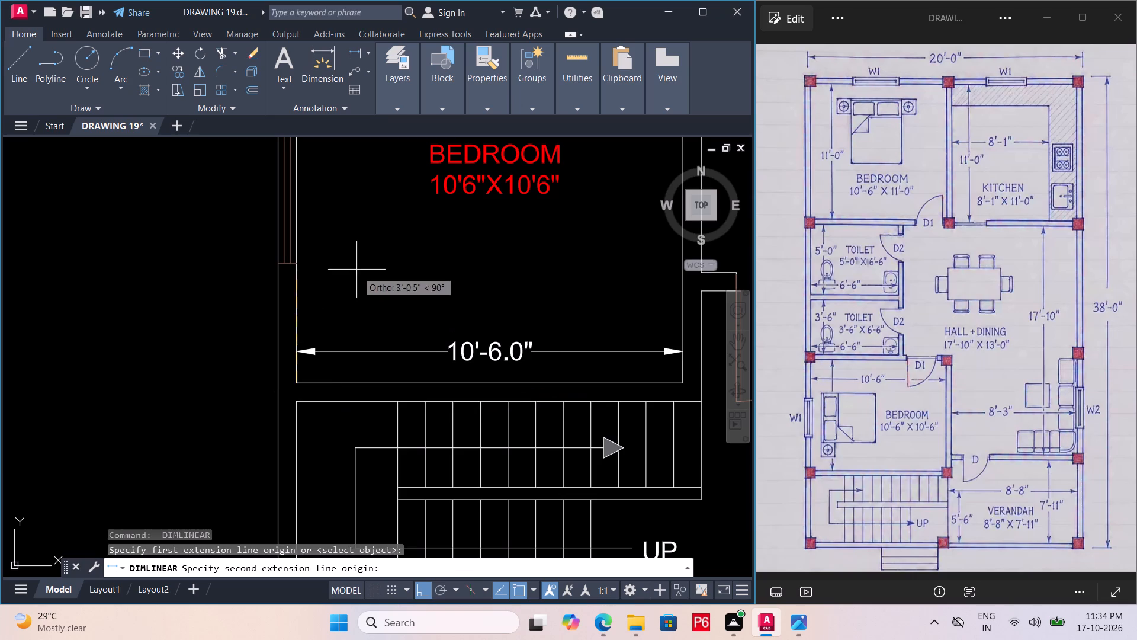
middle_drag(356, 268, 341, 427)
scroll(356, 268, down, 1)
click(308, 261)
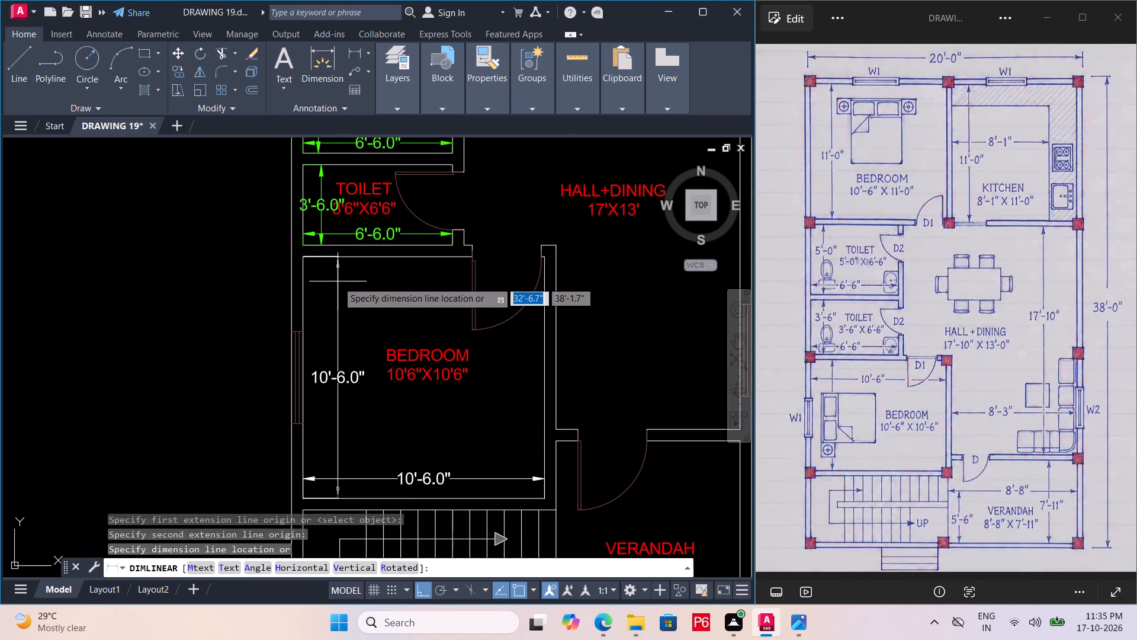
click(338, 281)
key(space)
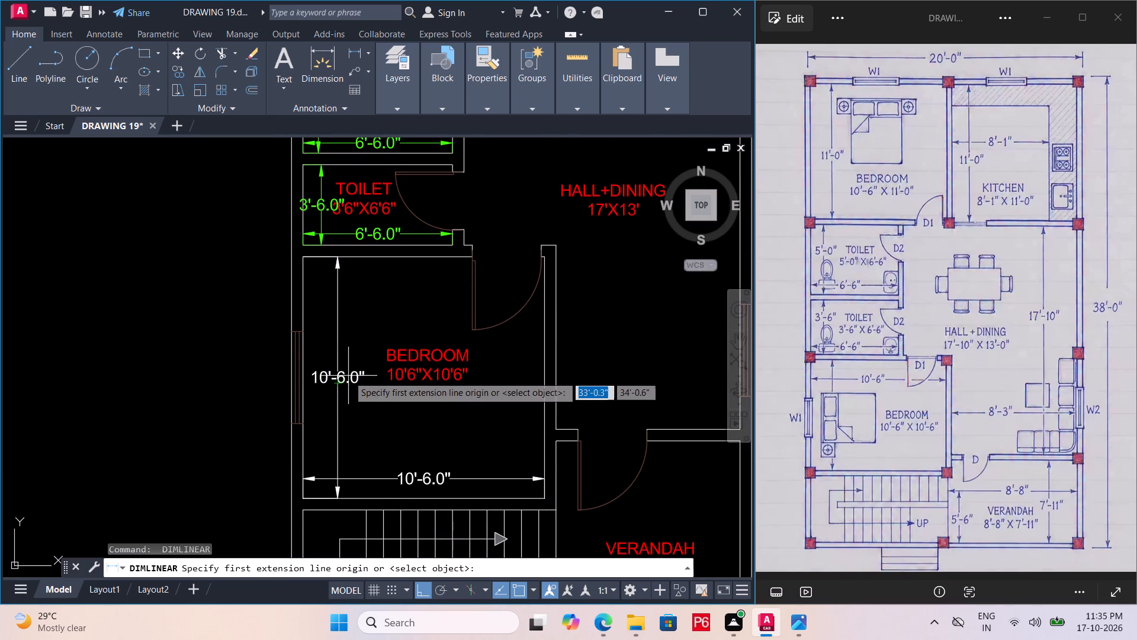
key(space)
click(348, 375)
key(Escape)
Assign the south bedroom's width and length dimensions to the DIMENSION layer.
click(346, 372)
click(423, 479)
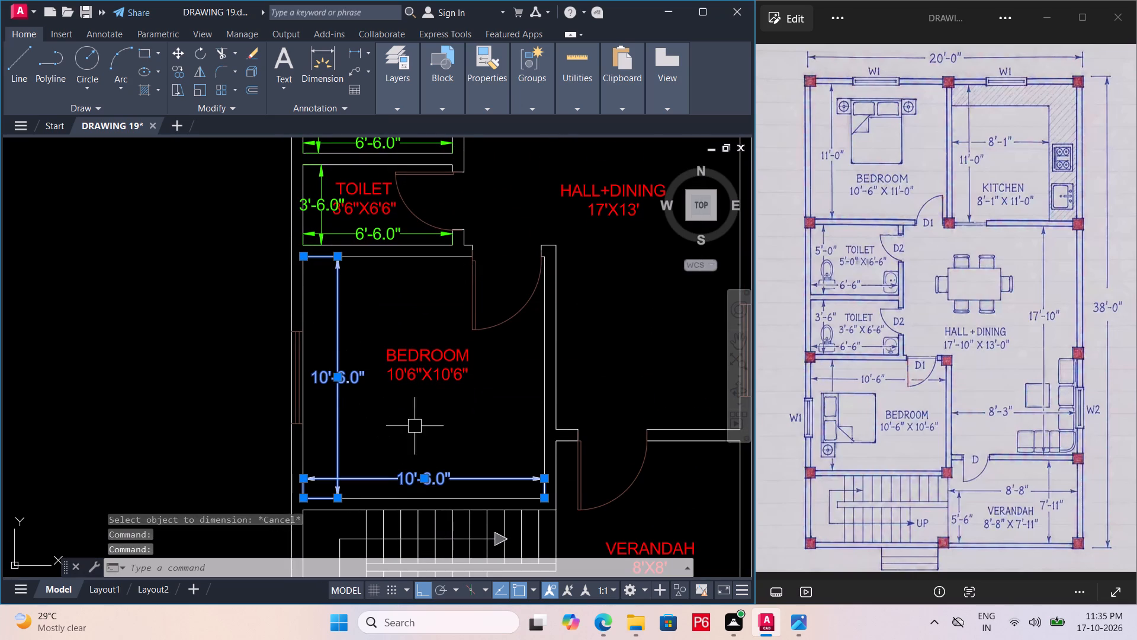
click(402, 113)
drag(409, 105, 414, 105)
click(420, 105)
click(413, 104)
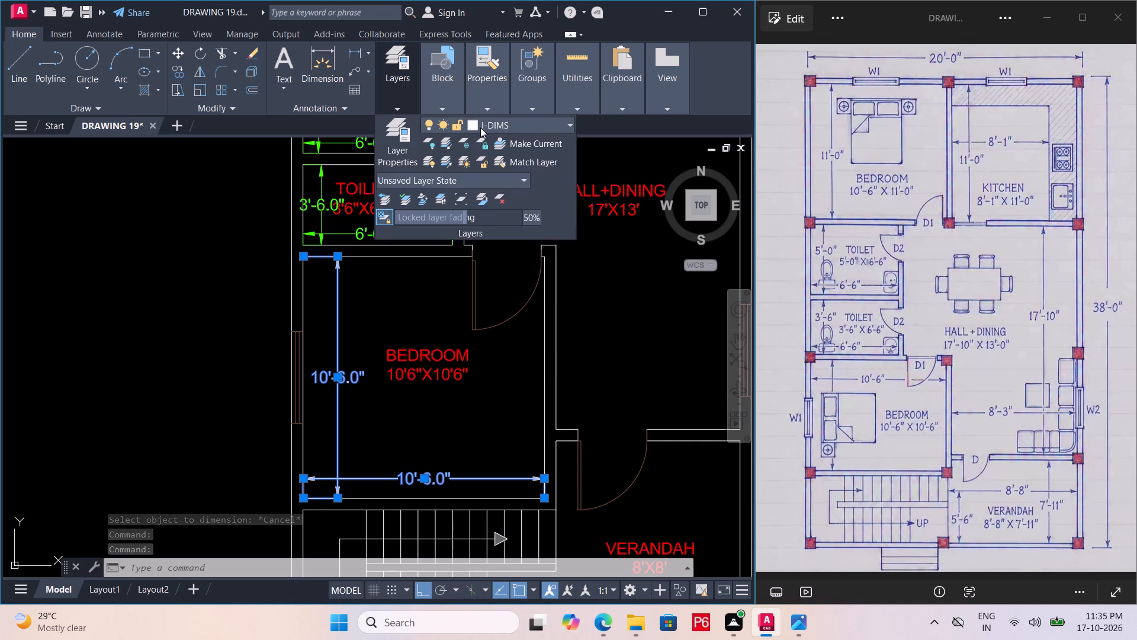
click(482, 127)
click(516, 270)
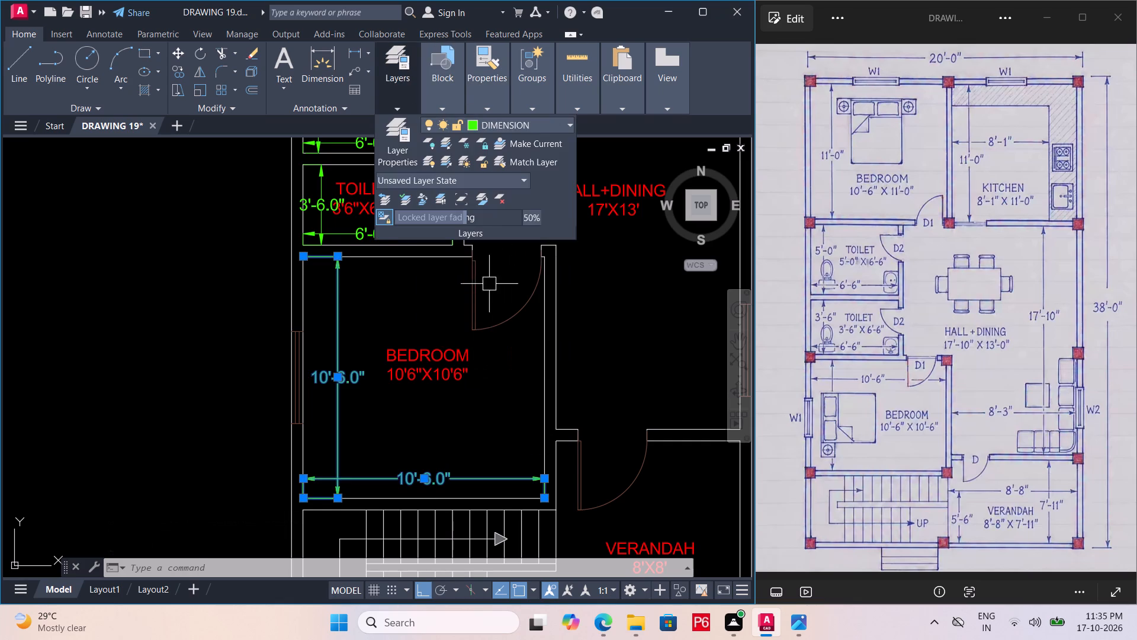
key(Escape)
Save the drawing.
key(ctrl+s)
key(ctrl+s)
key(ctrl+s)
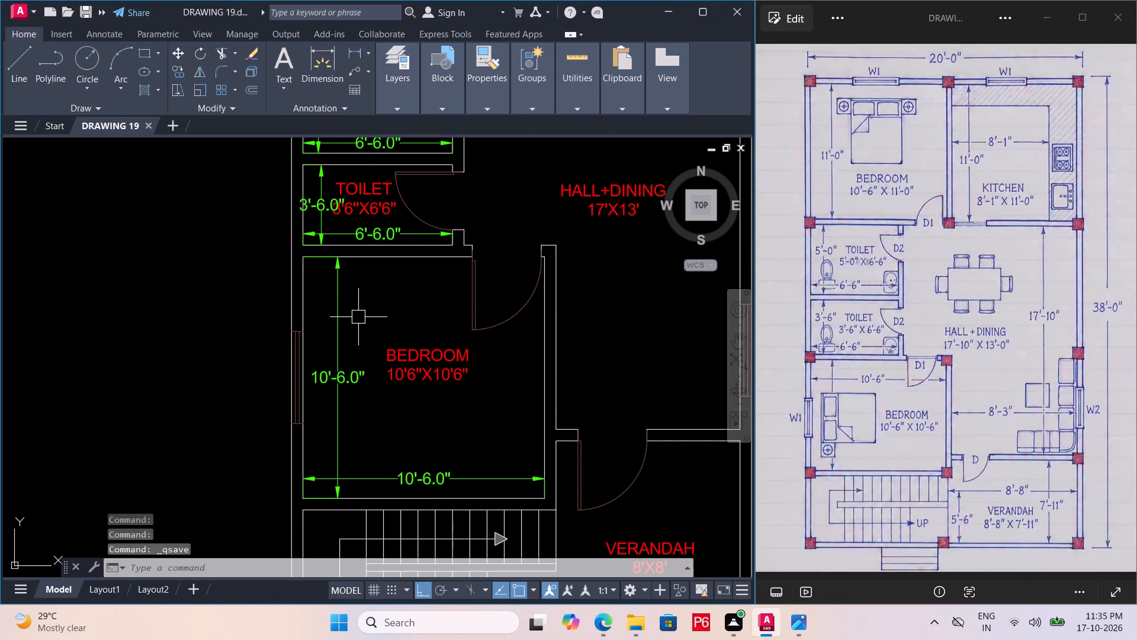
key(ctrl+s)
Add a linear dimension for the hall and dining room's full length, placed just inside its east wall.
scroll(364, 319, down, 2)
middle_drag(364, 319, 359, 331)
middle_drag(486, 296, 484, 300)
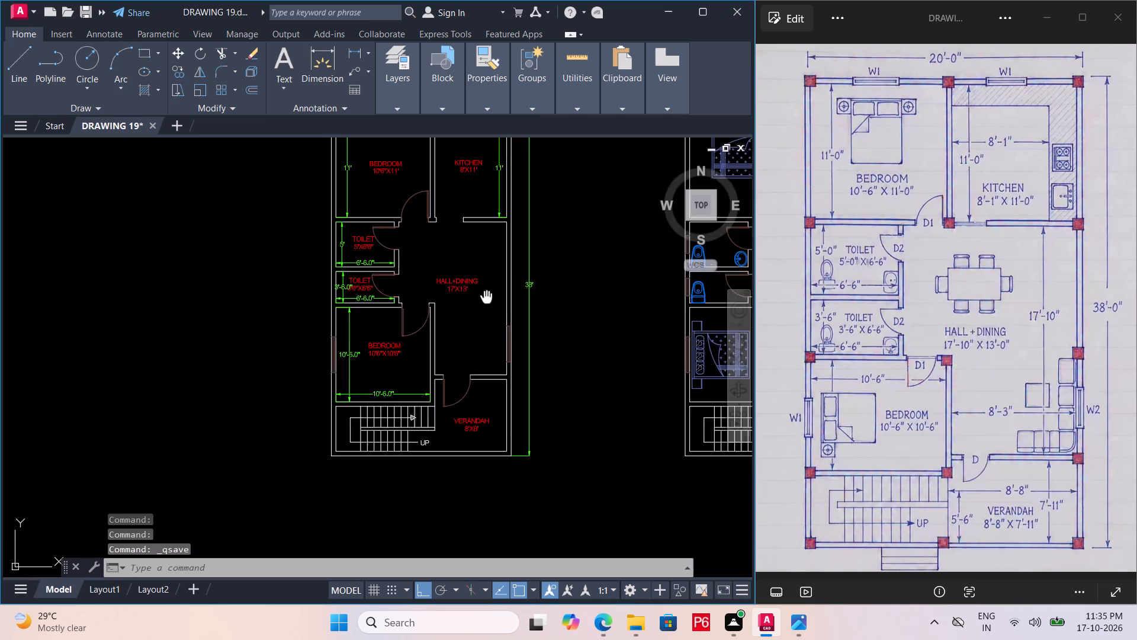
middle_drag(484, 300, 451, 349)
scroll(456, 348, up, 2)
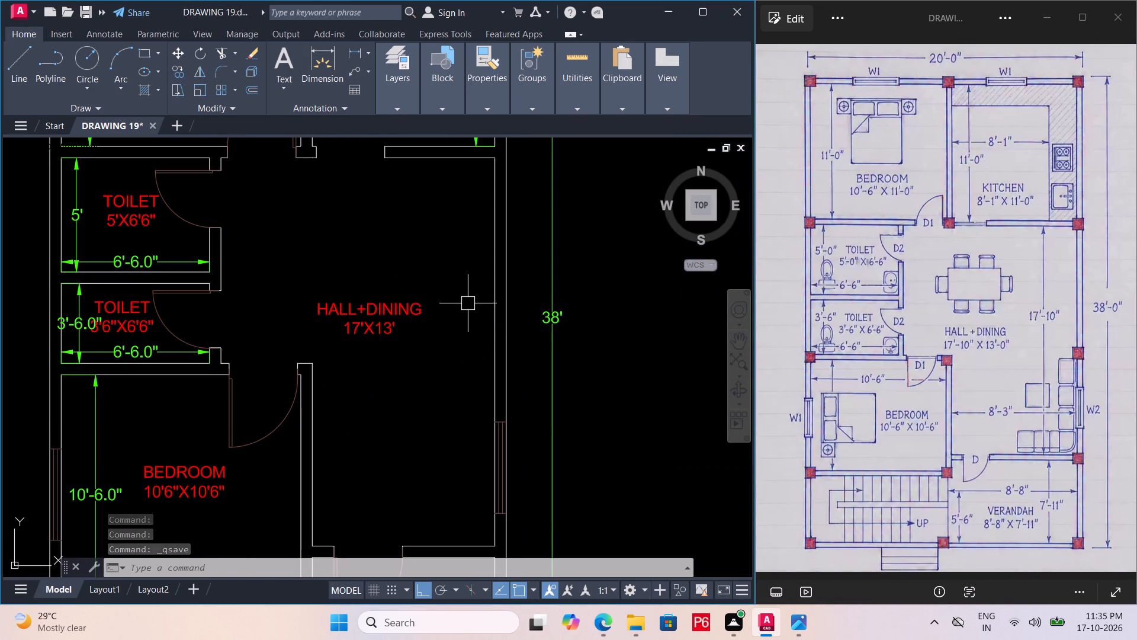
key(d)
text(IMLI)
key(n)
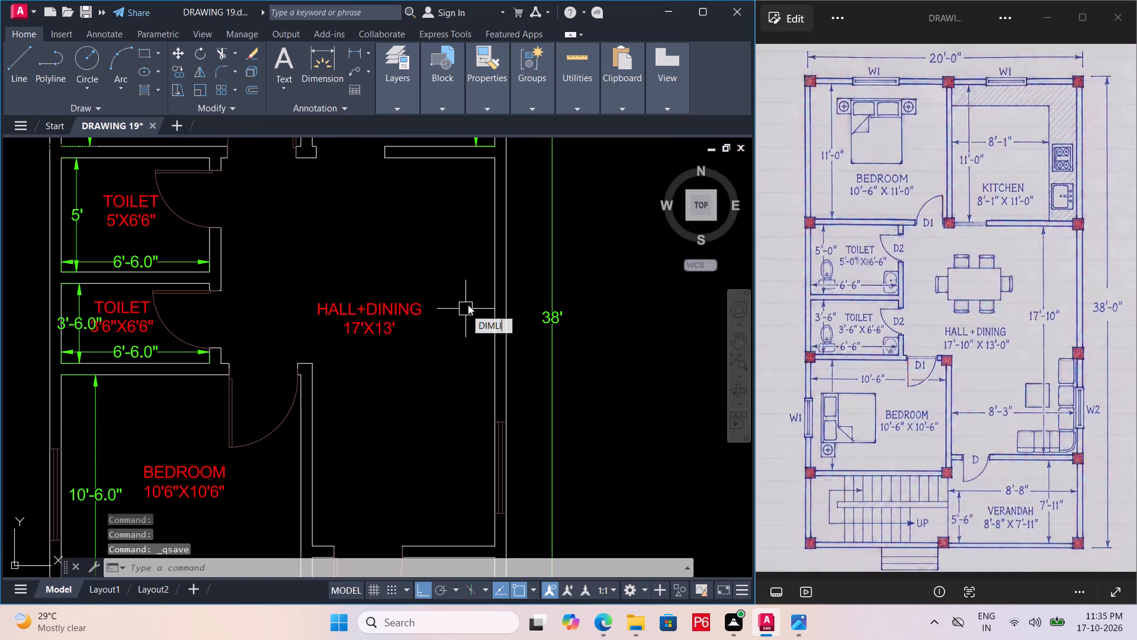
key(space)
click(496, 159)
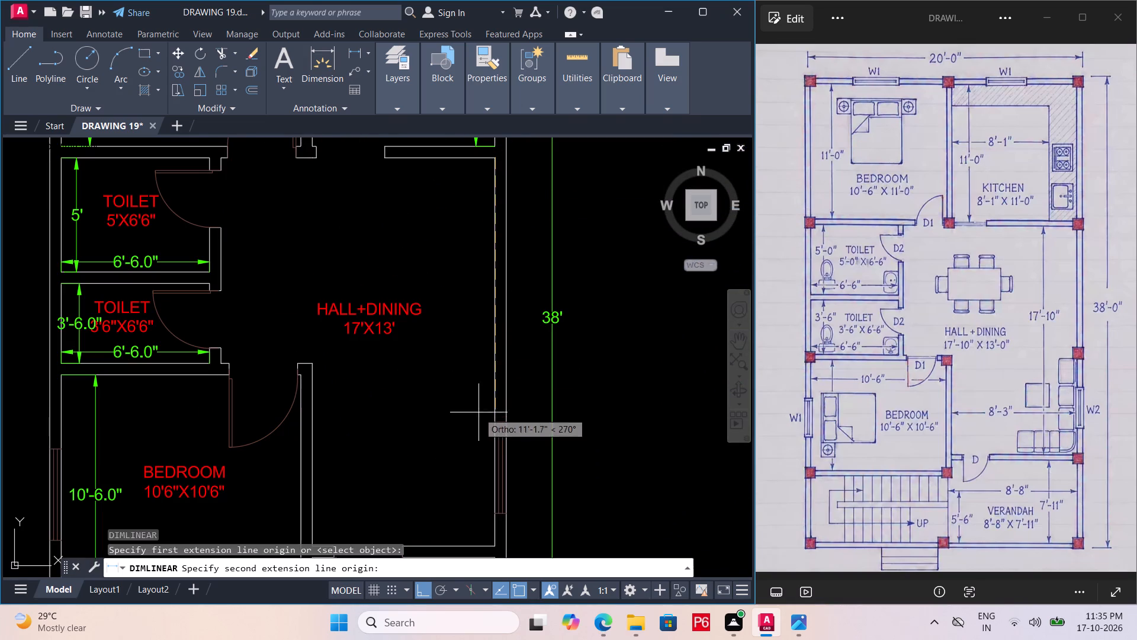
middle_drag(478, 409, 478, 350)
scroll(478, 407, down, 1)
scroll(485, 425, up, 2)
click(489, 459)
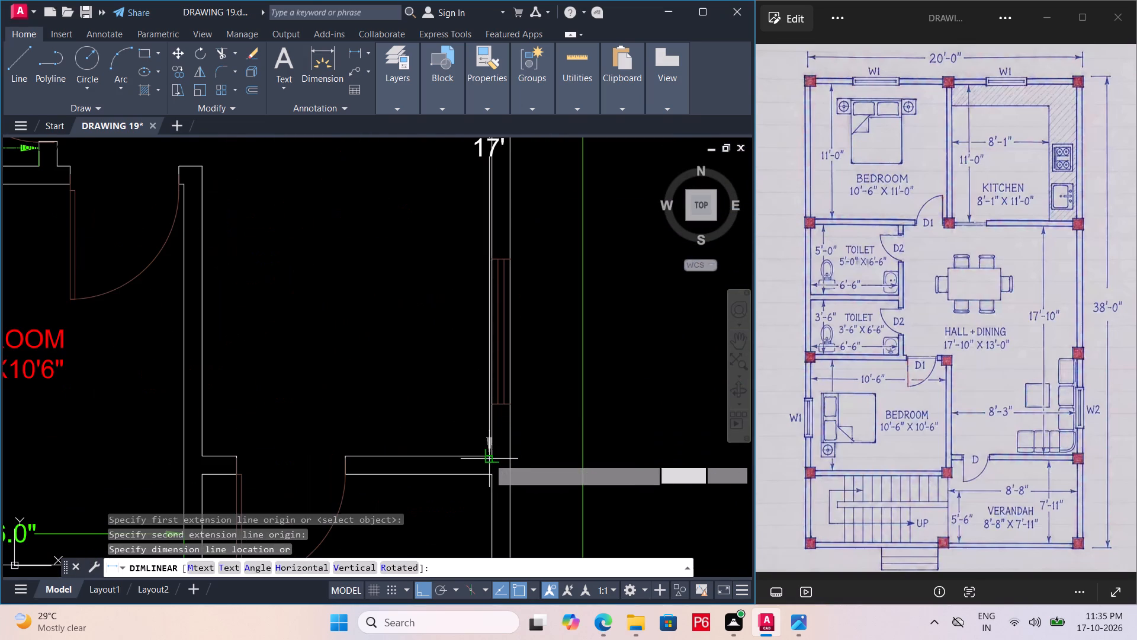
click(465, 424)
Add a horizontal linear dimension across the hall from the toilets' east wall to the hall's length dimension line, above the room label.
middle_drag(472, 421, 516, 564)
key(space)
scroll(502, 507, down, 1)
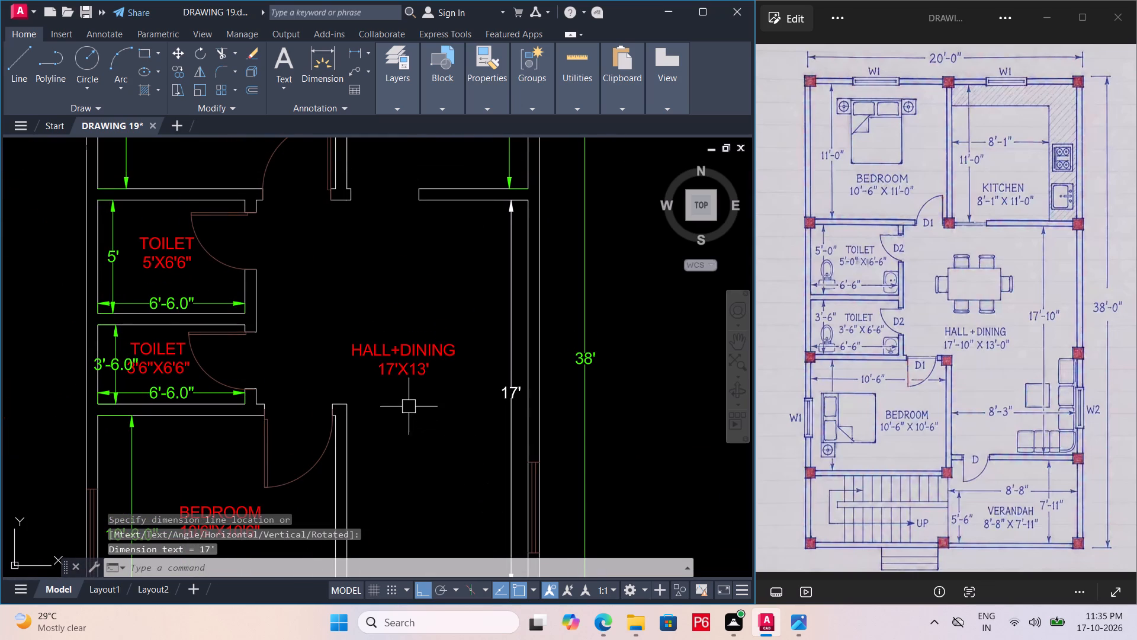
text(DIMLIN)
key(space)
click(260, 299)
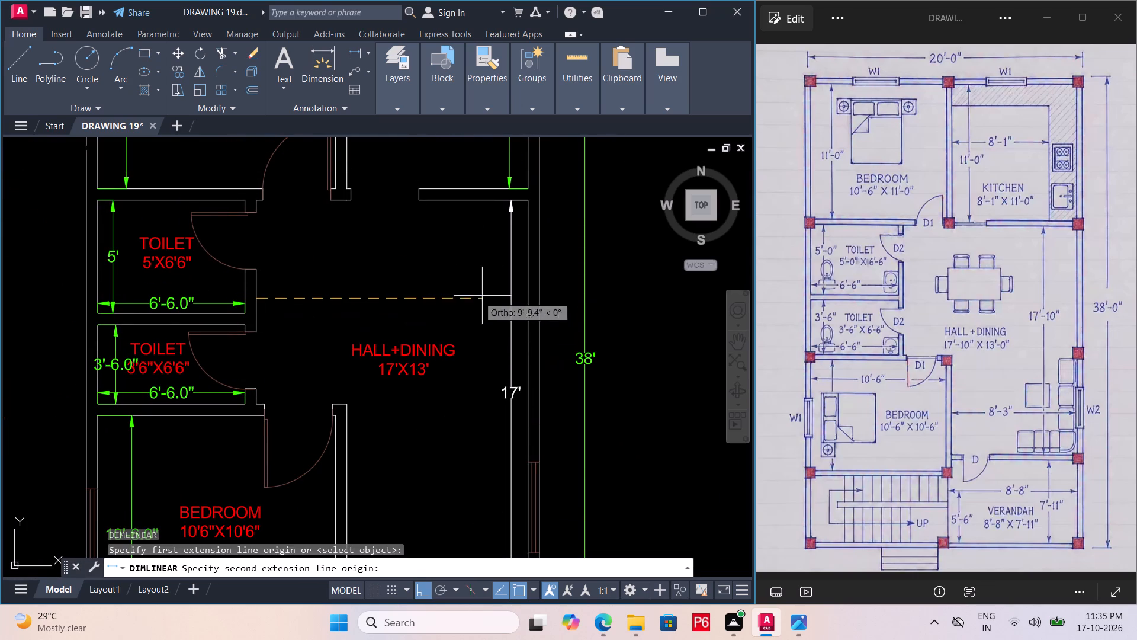
click(509, 297)
click(499, 281)
key(Escape)
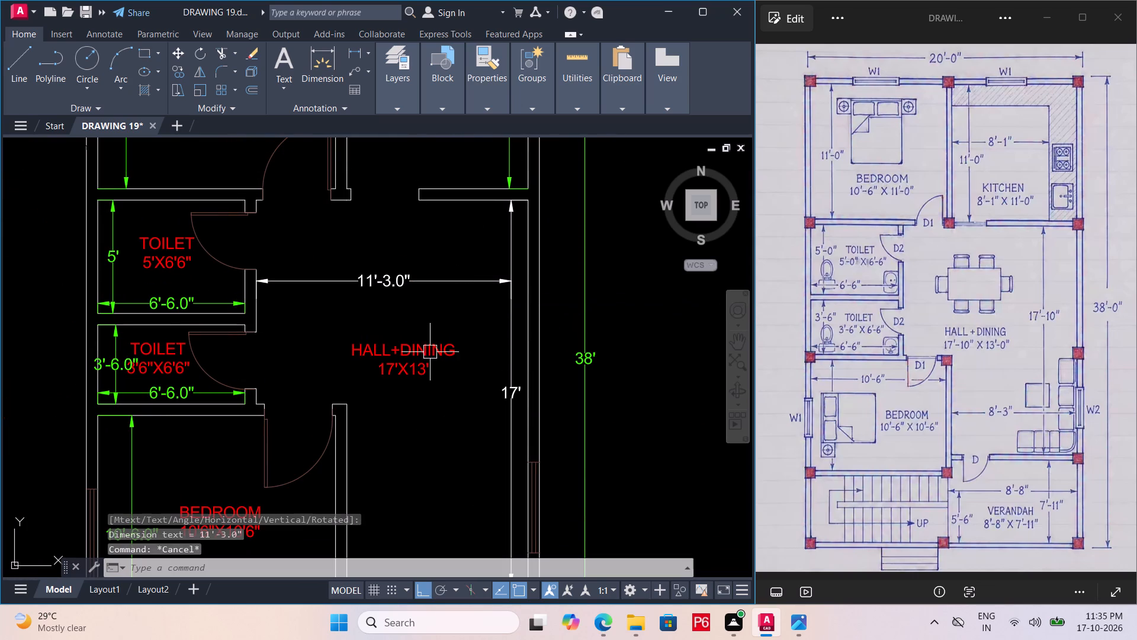
Change the size line of the HALL+DINING label to 17'X11'3".
click(423, 369)
double_click(425, 379)
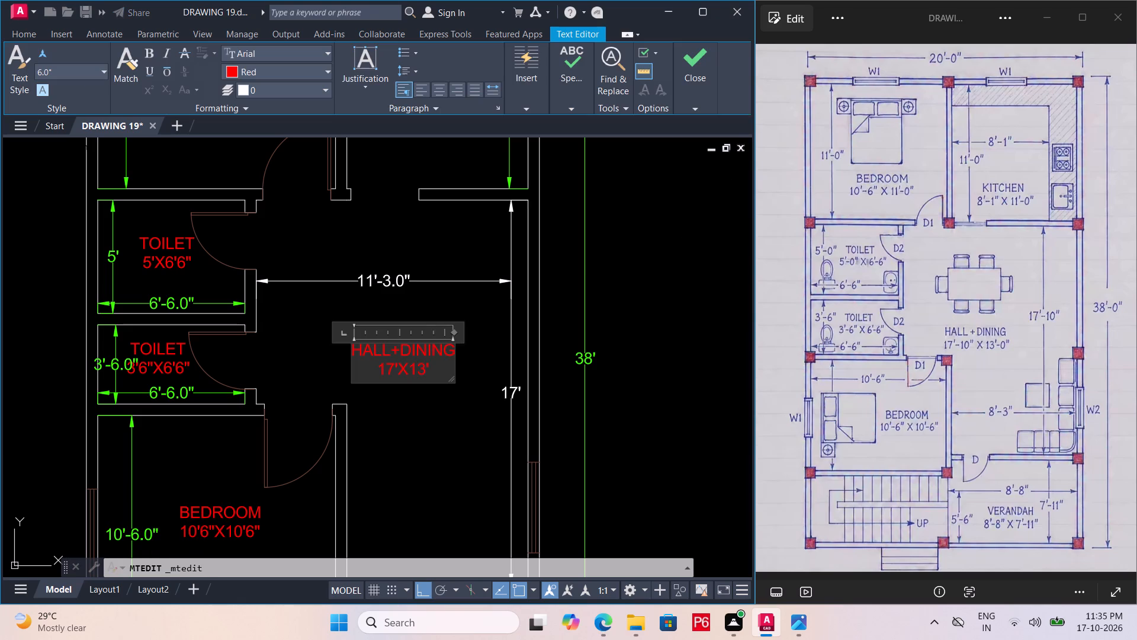
key(BackSpace)
key(1)
text(3")
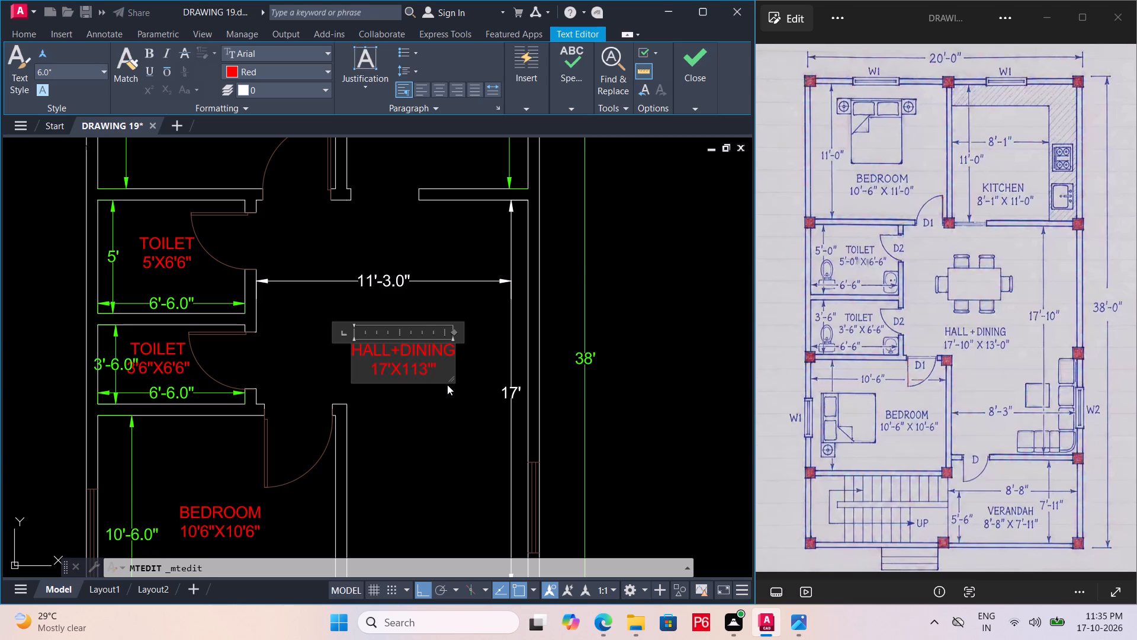
key(BackSpace)
click(432, 420)
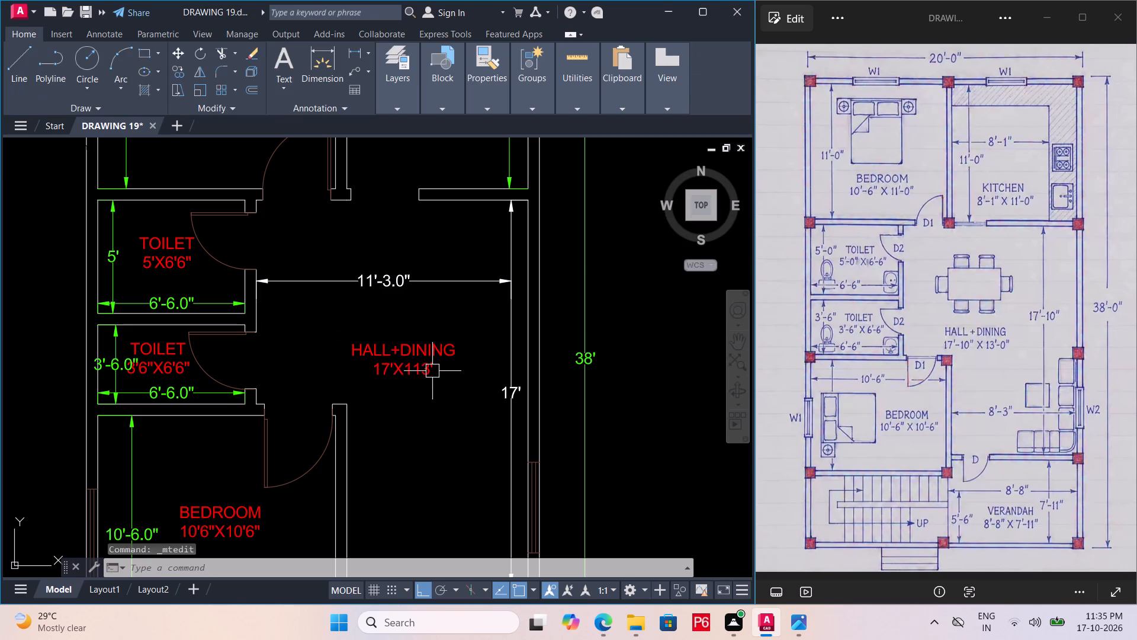
double_click(424, 370)
scroll(425, 370, up, 2)
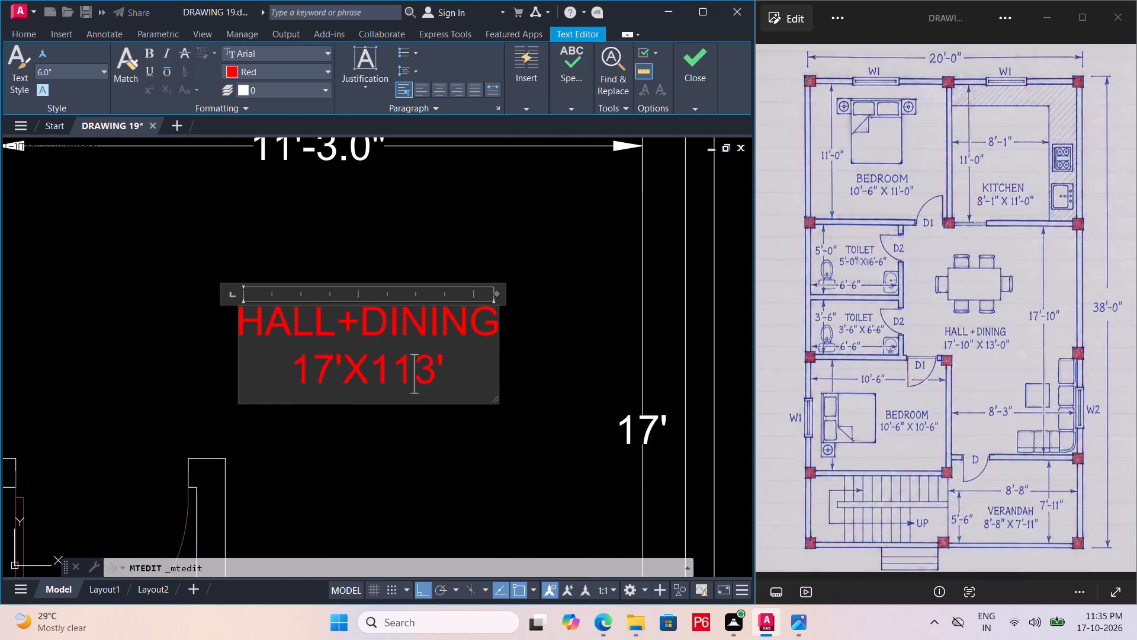
key(apostrophe)
click(452, 370)
key(BackSpace)
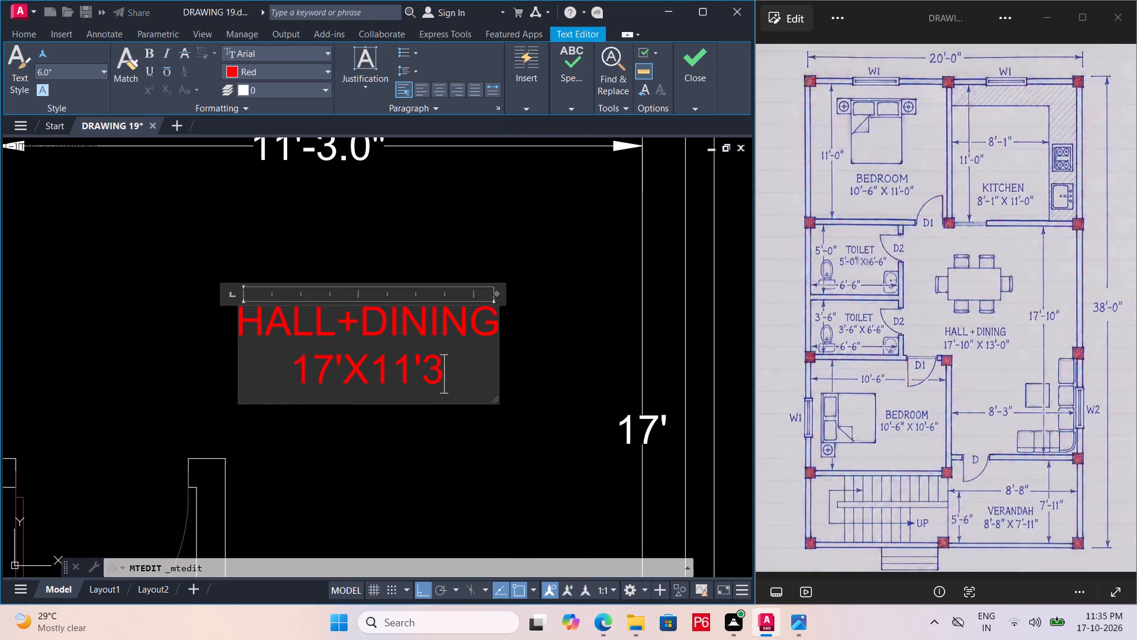
key(shift+quotedbl)
click(587, 372)
Save the drawing.
scroll(465, 328, down, 2)
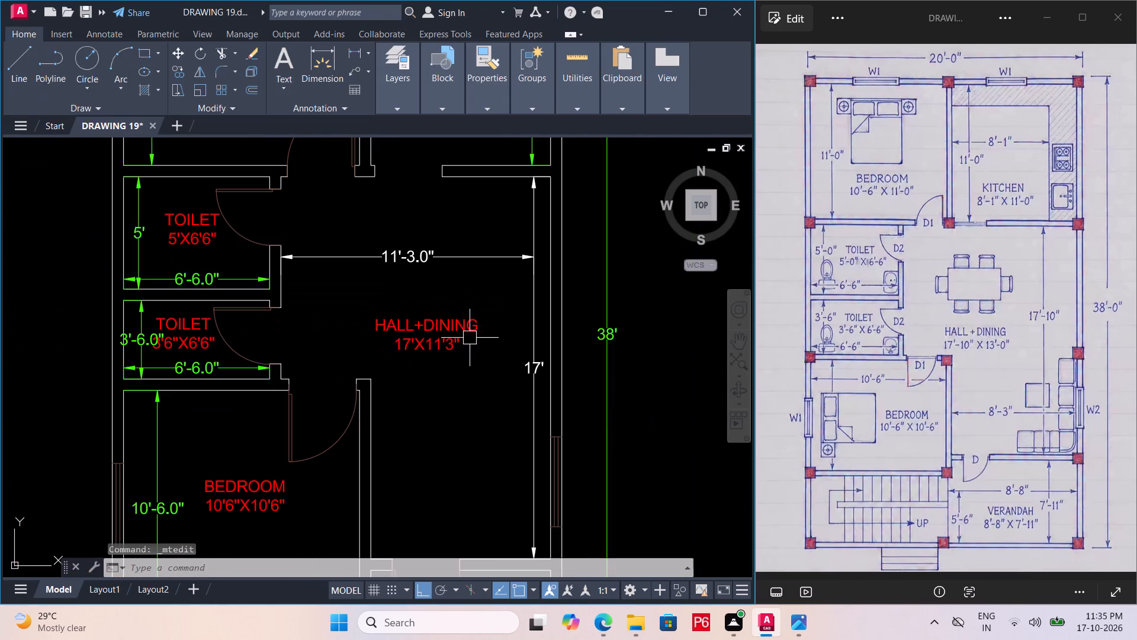
key(ctrl+s)
key(ctrl+s)
key(ctrl+s)
Add a linear dimension for the width of the hall's narrower southern part, placed just north of the verandah door wall.
middle_drag(465, 342, 473, 258)
scroll(465, 307, down, 2)
scroll(459, 375, up, 2)
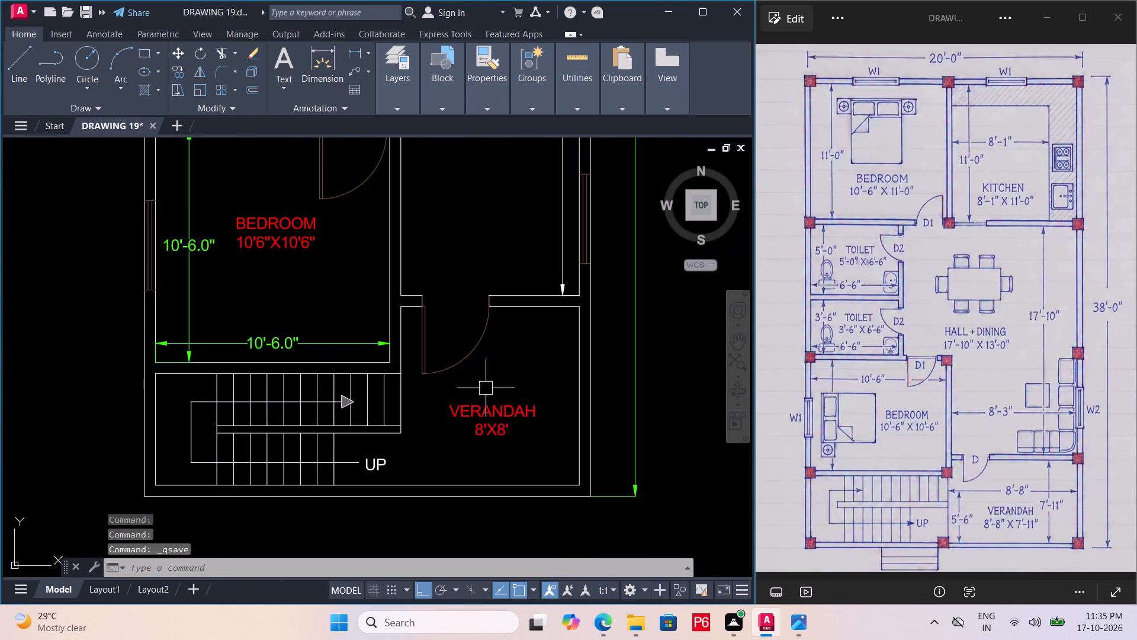
middle_drag(476, 353, 464, 519)
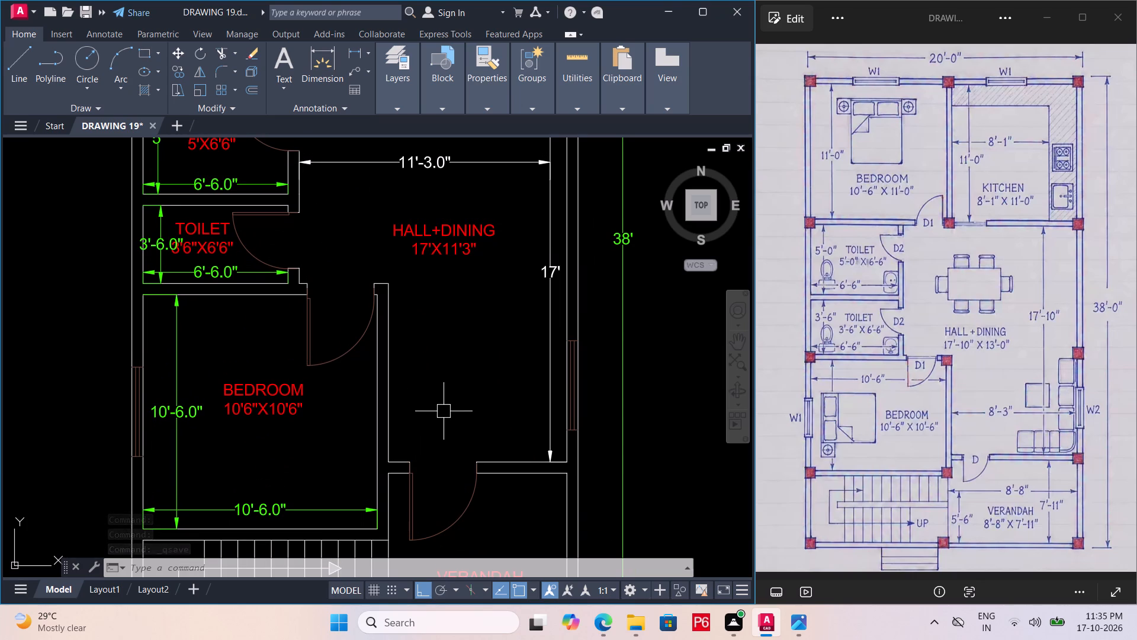
text(DIML)
text(IN)
key(space)
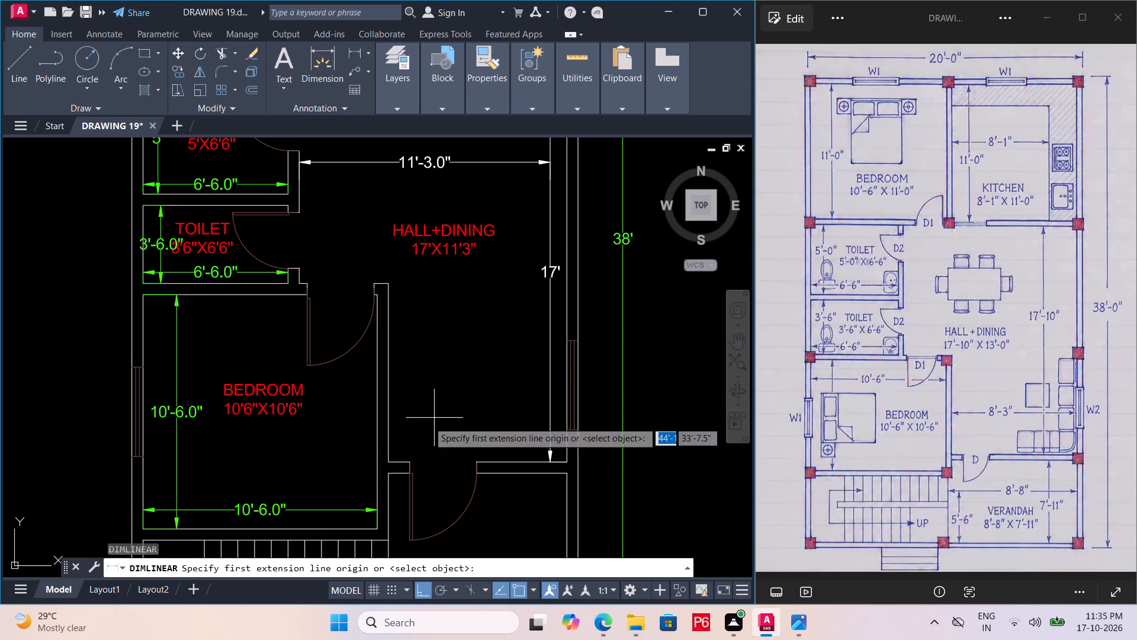
click(386, 444)
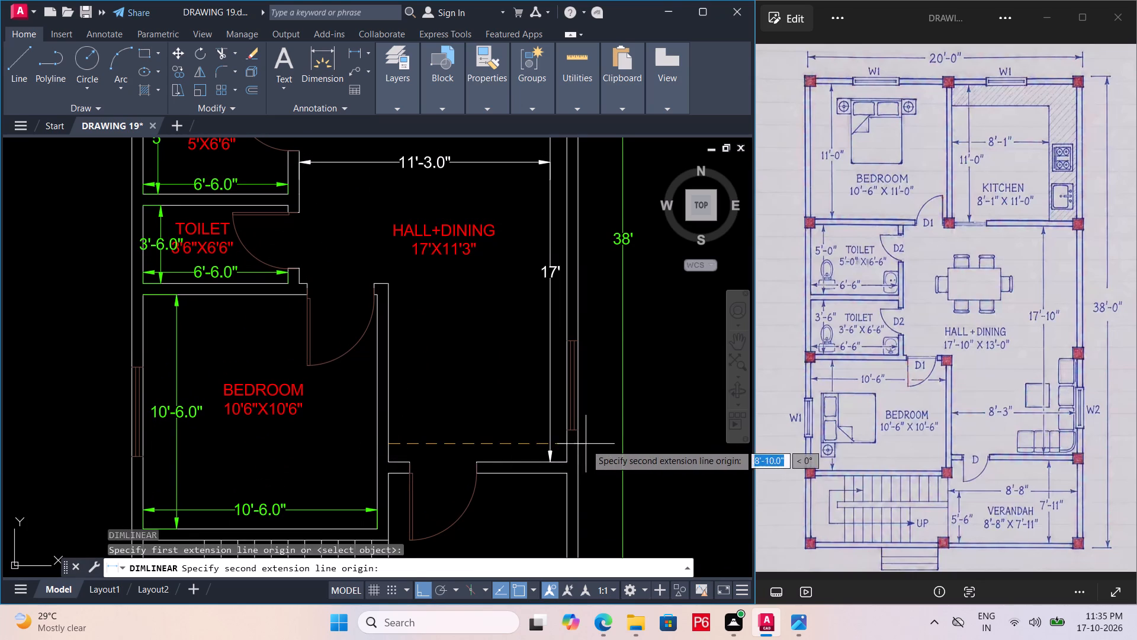
click(567, 444)
drag(545, 418, 541, 424)
Save the drawing.
middle_drag(456, 385, 445, 345)
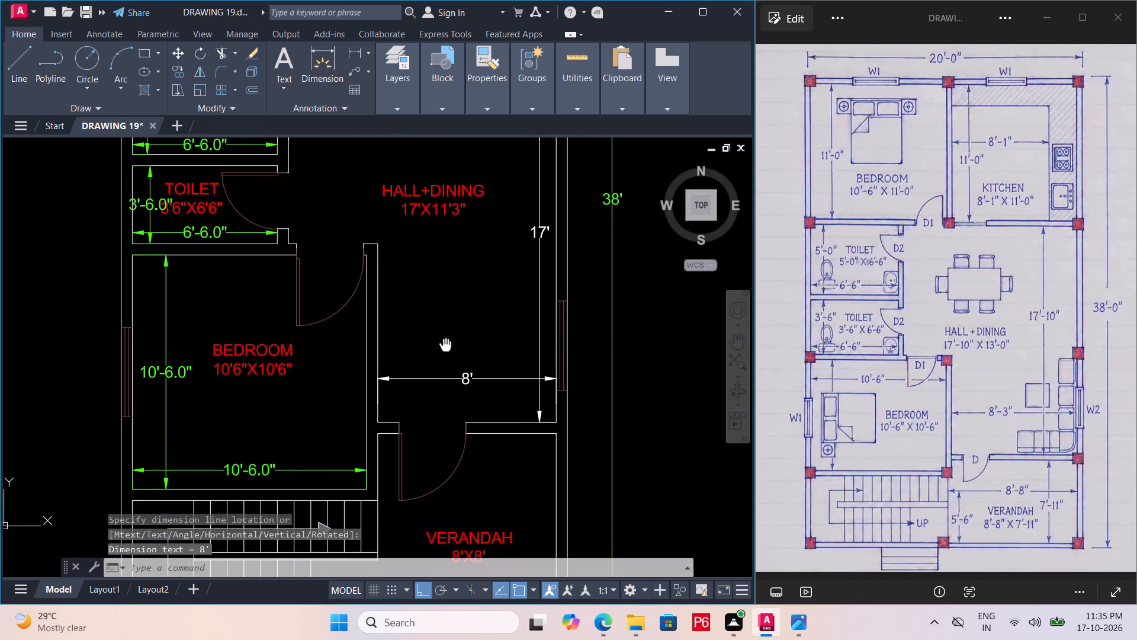
middle_drag(445, 345, 445, 344)
key(ctrl+s)
key(ctrl+s)
key(space)
Assign the hall's length dimension and both its width dimensions to the DIMENSION layer.
drag(462, 377, 465, 370)
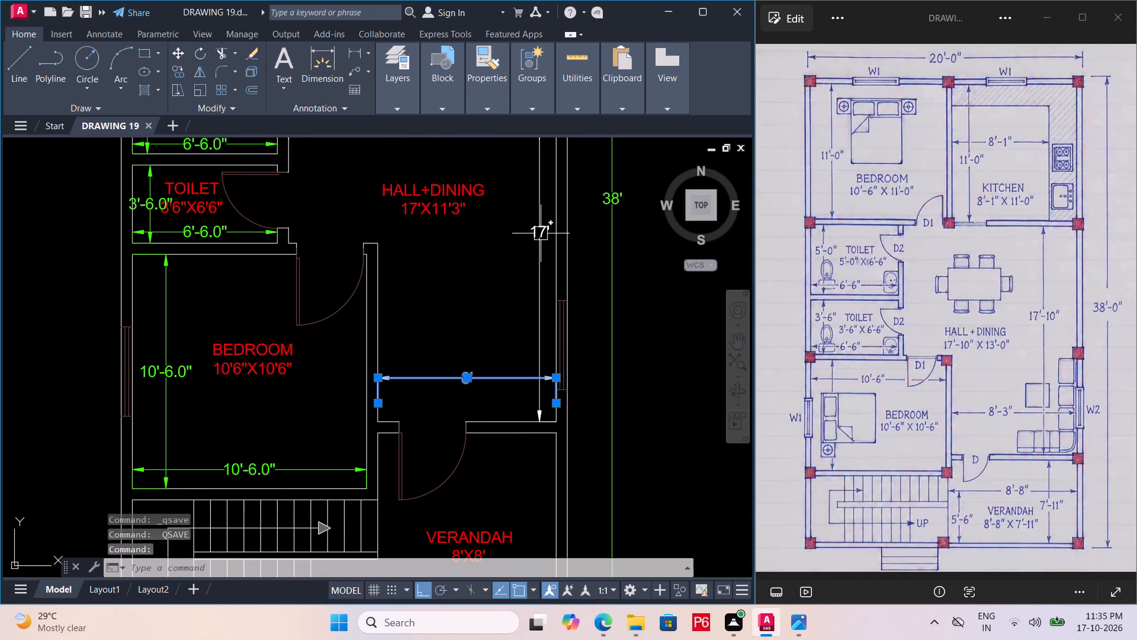
click(541, 232)
middle_drag(484, 279, 492, 397)
click(440, 241)
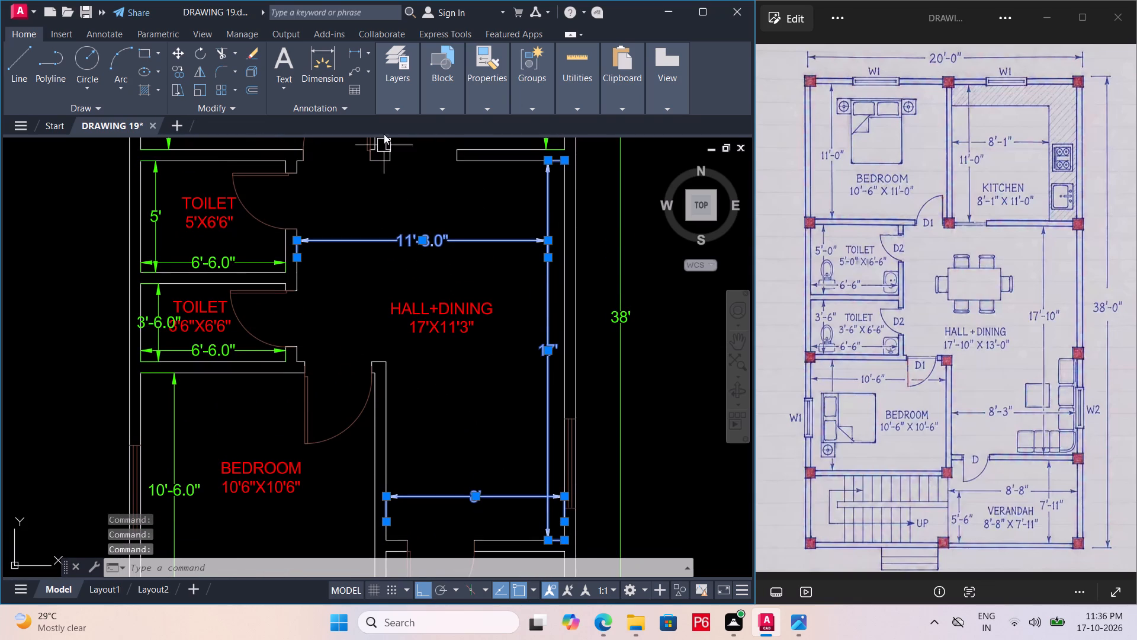
click(406, 101)
click(481, 128)
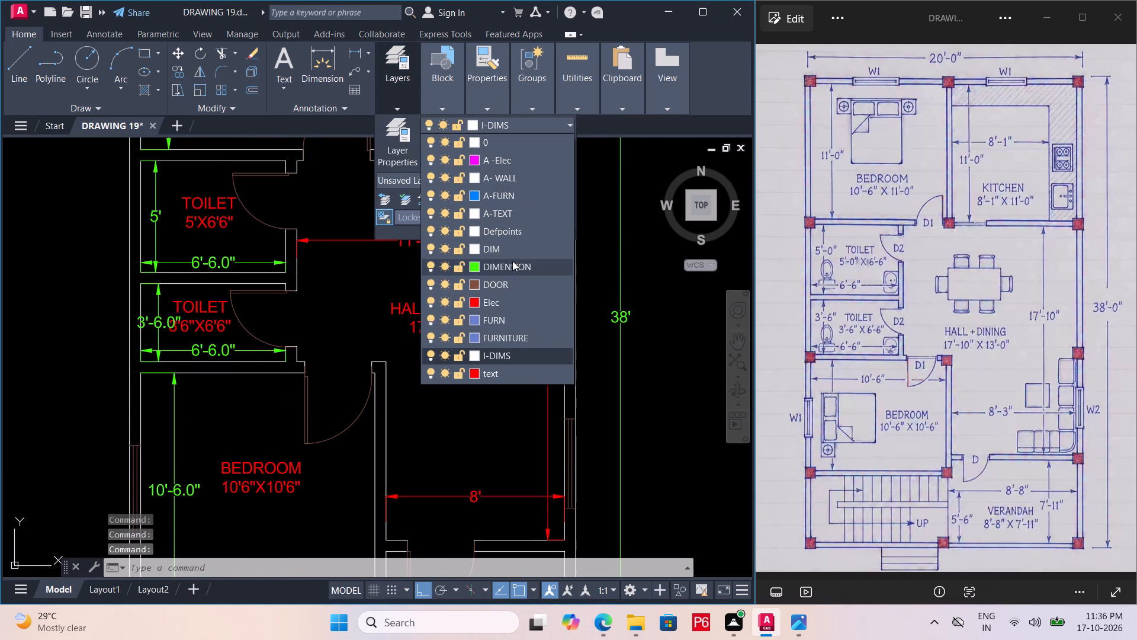
click(513, 258)
key(Escape)
Save the drawing.
click(104, 295)
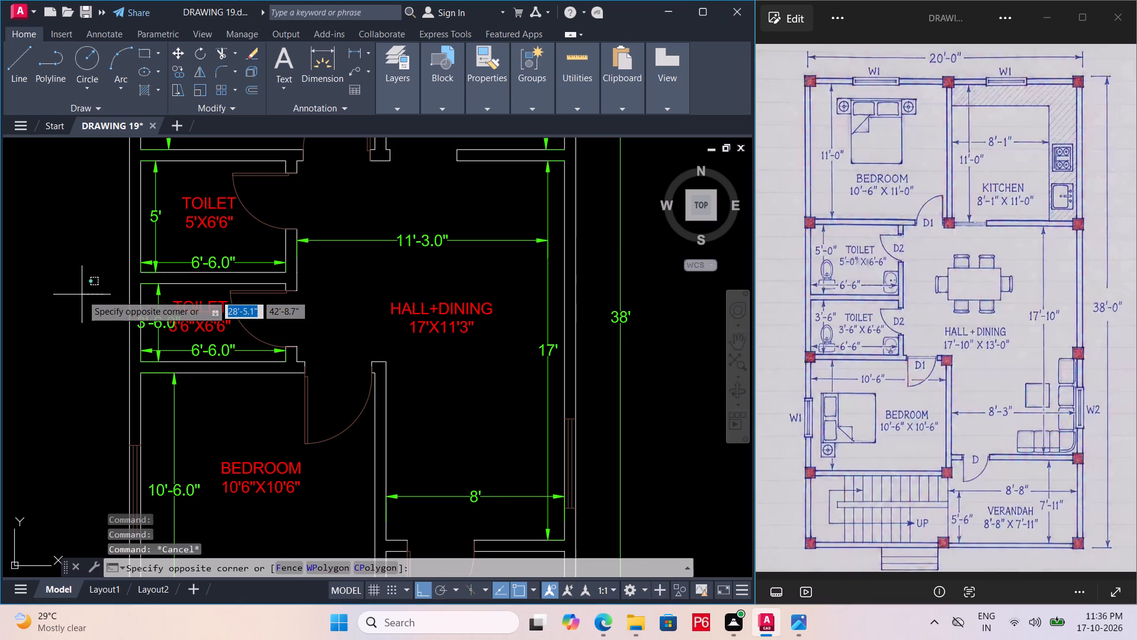
key(ctrl+s)
key(ctrl+s)
key(ctrl+s)
click(86, 290)
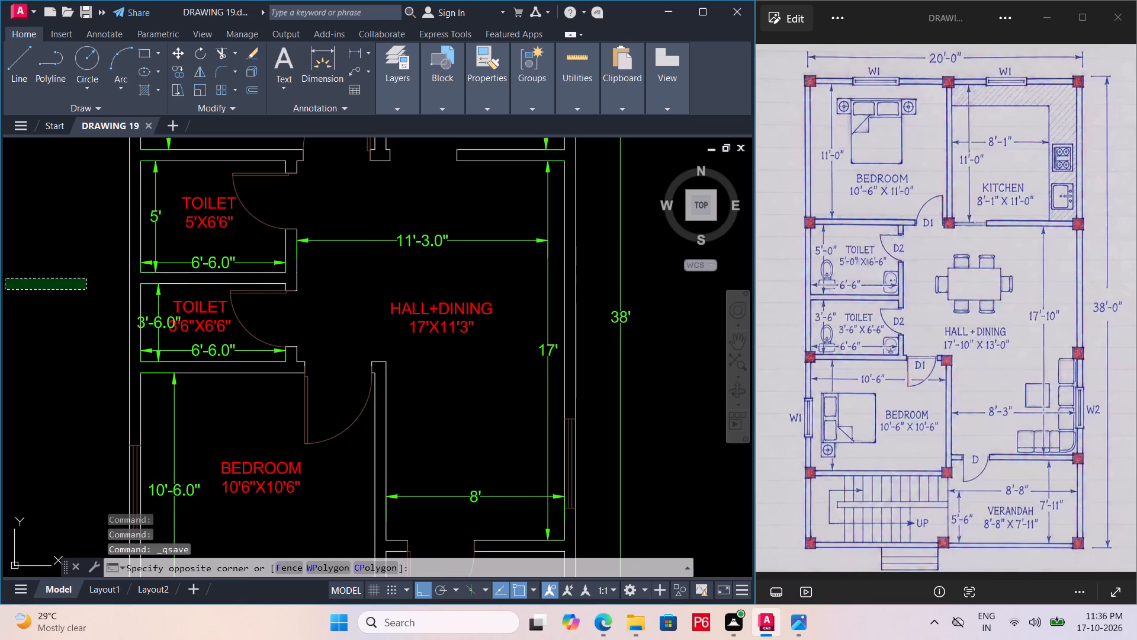
click(5, 279)
Add an 8' linear dimension for the verandah's width, placed just south of the verandah label.
scroll(306, 297, down, 3)
scroll(342, 334, up, 2)
middle_drag(393, 425, 394, 404)
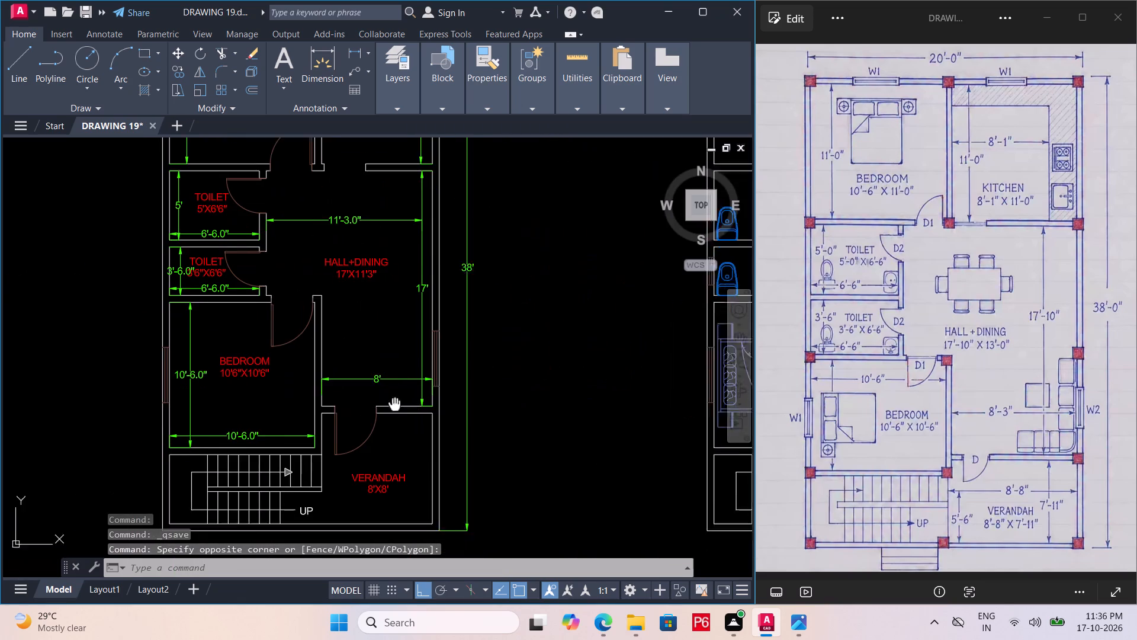
middle_drag(394, 404, 410, 361)
middle_drag(416, 449, 415, 396)
scroll(415, 396, up, 2)
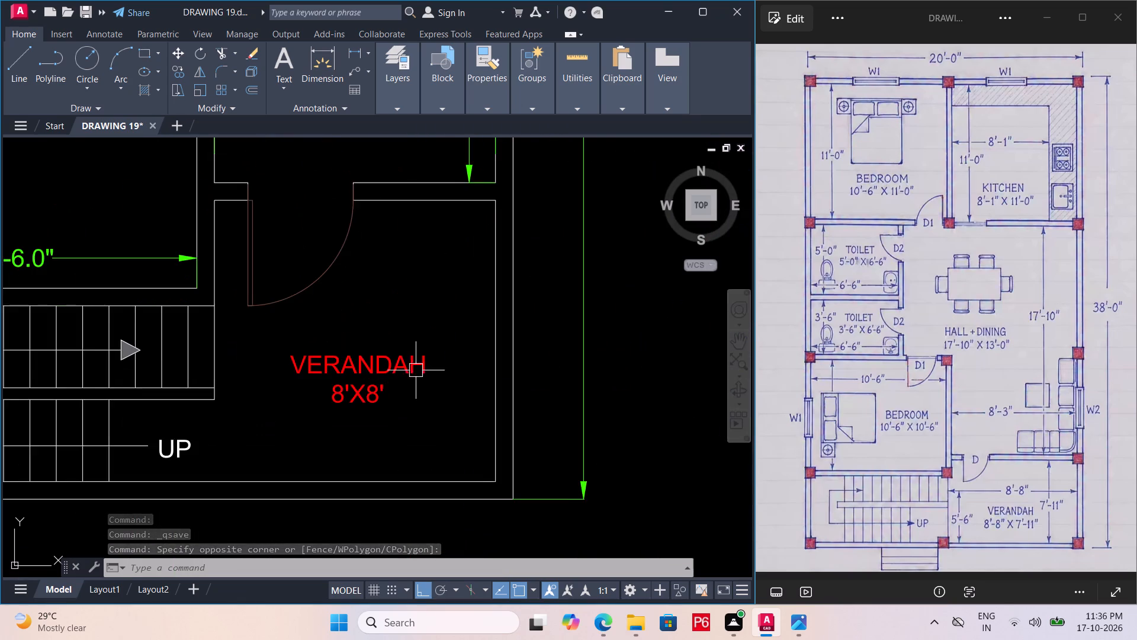
middle_drag(417, 370, 454, 427)
key(d)
key(i)
text(MLI)
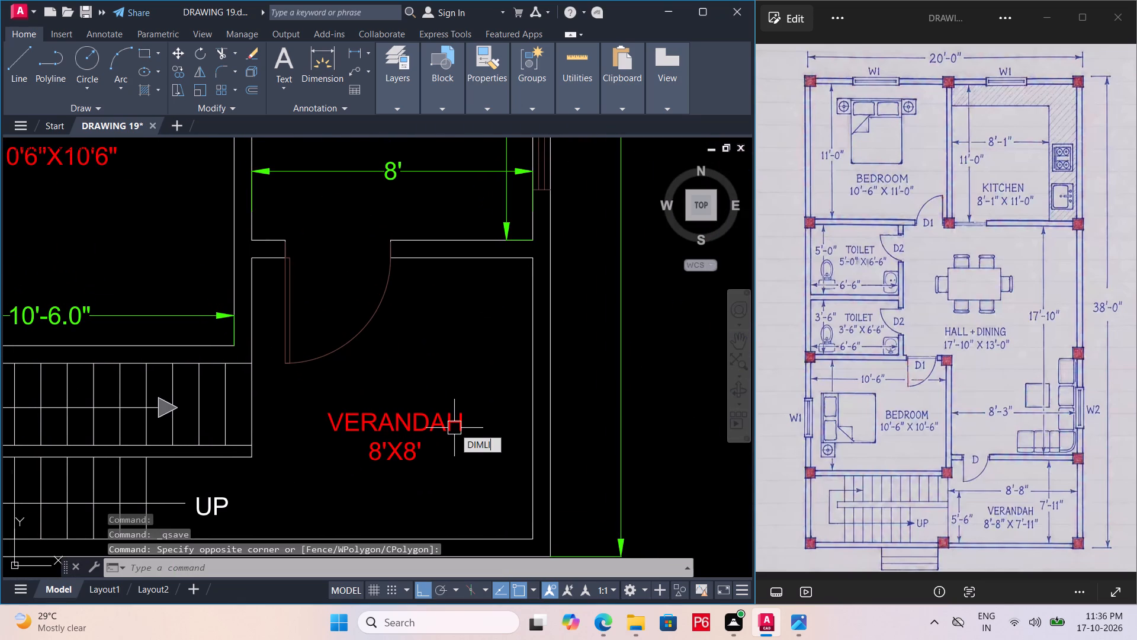
key(n)
key(space)
middle_drag(330, 416, 317, 393)
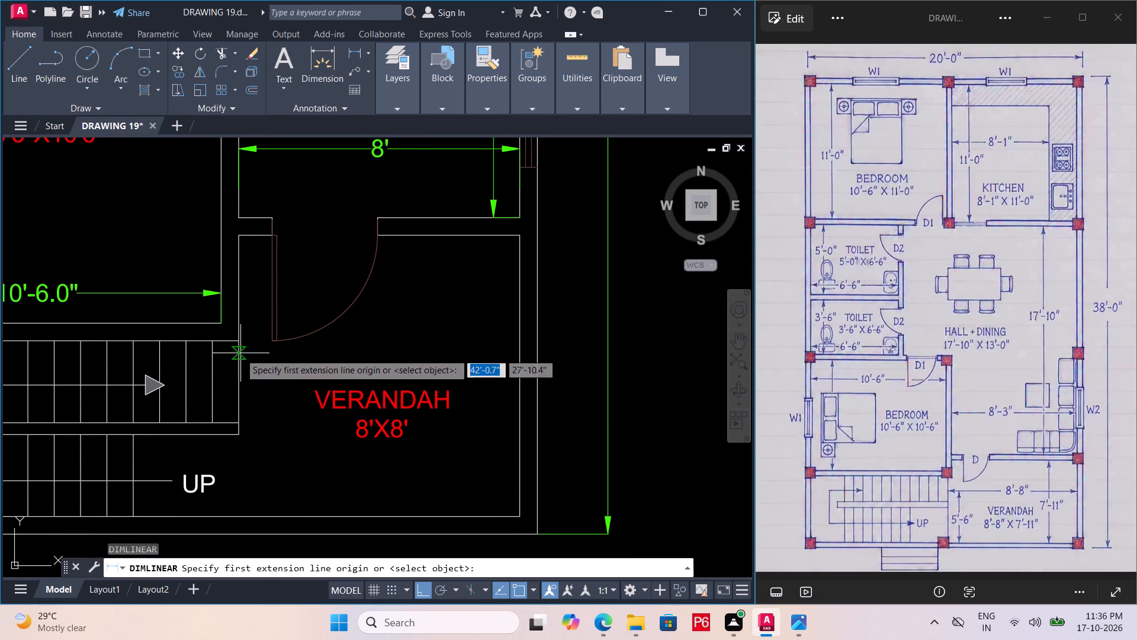
click(240, 341)
click(517, 348)
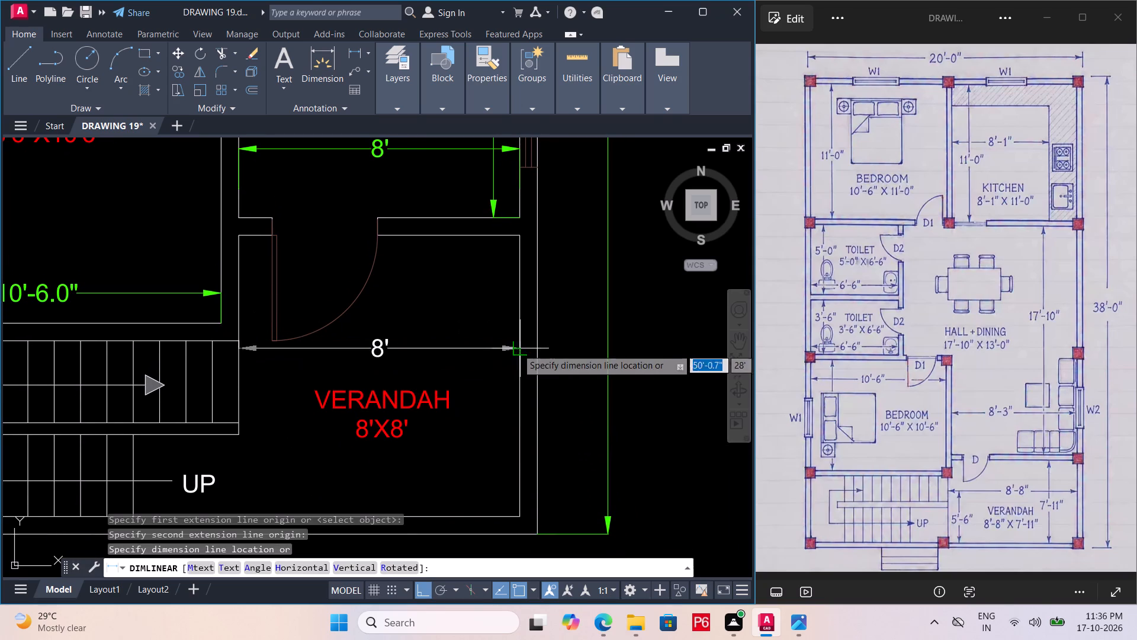
click(511, 468)
Add an 8' vertical linear dimension for the verandah's length, placed just inside its east wall.
key(space)
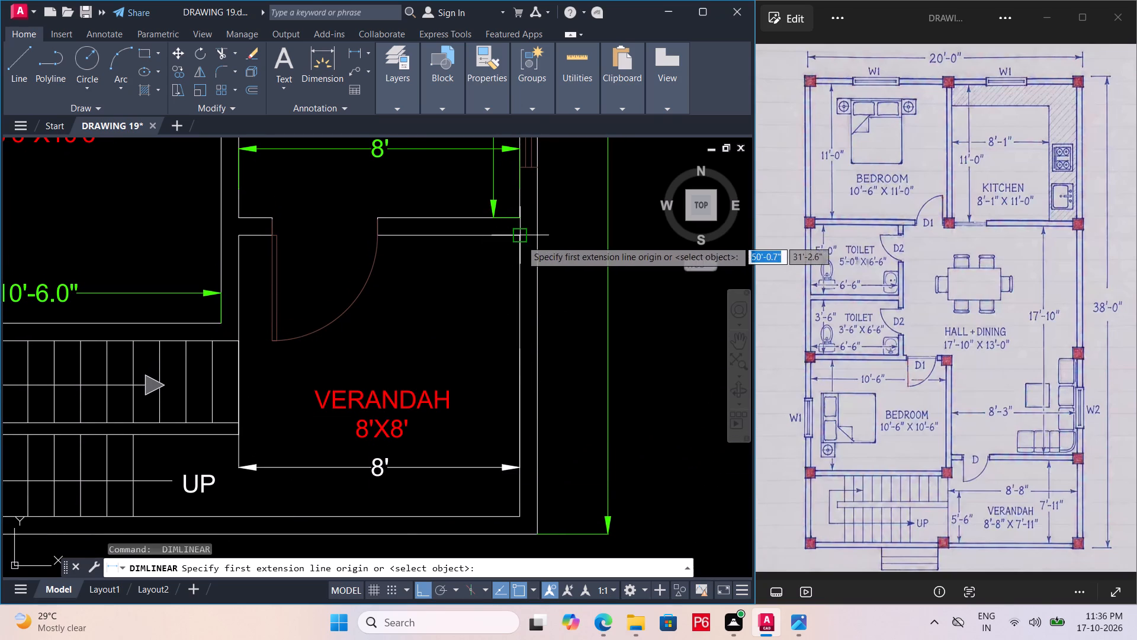
click(522, 240)
click(521, 511)
click(485, 491)
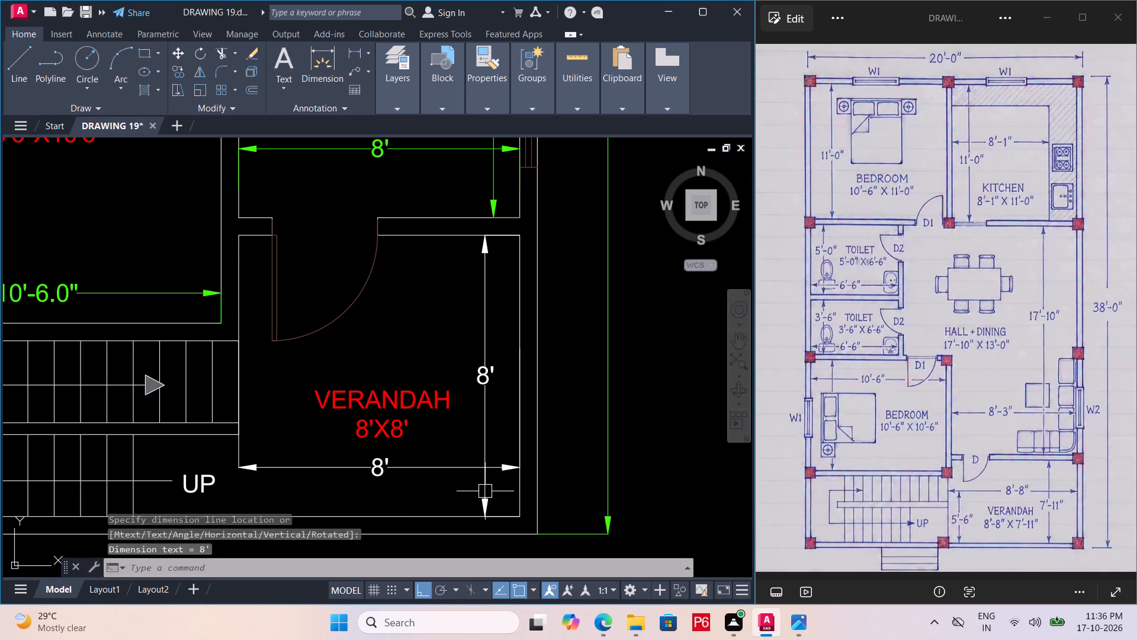
key(space)
key(Escape)
Assign the verandah's width and length dimensions to the DIMENSION layer.
click(378, 468)
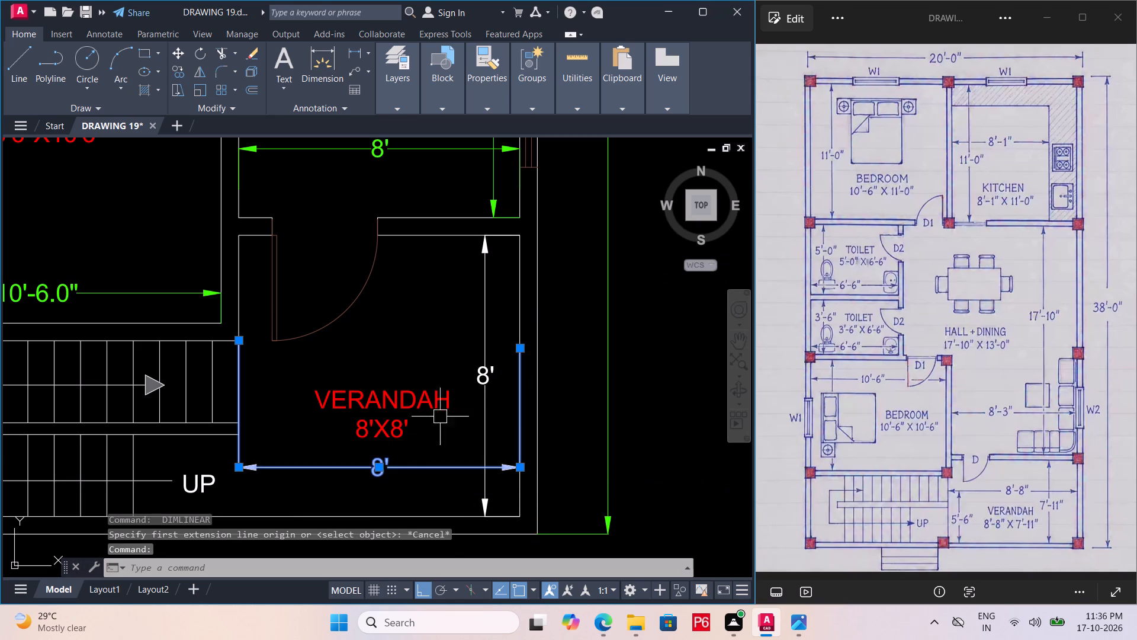
click(482, 377)
drag(392, 103, 404, 107)
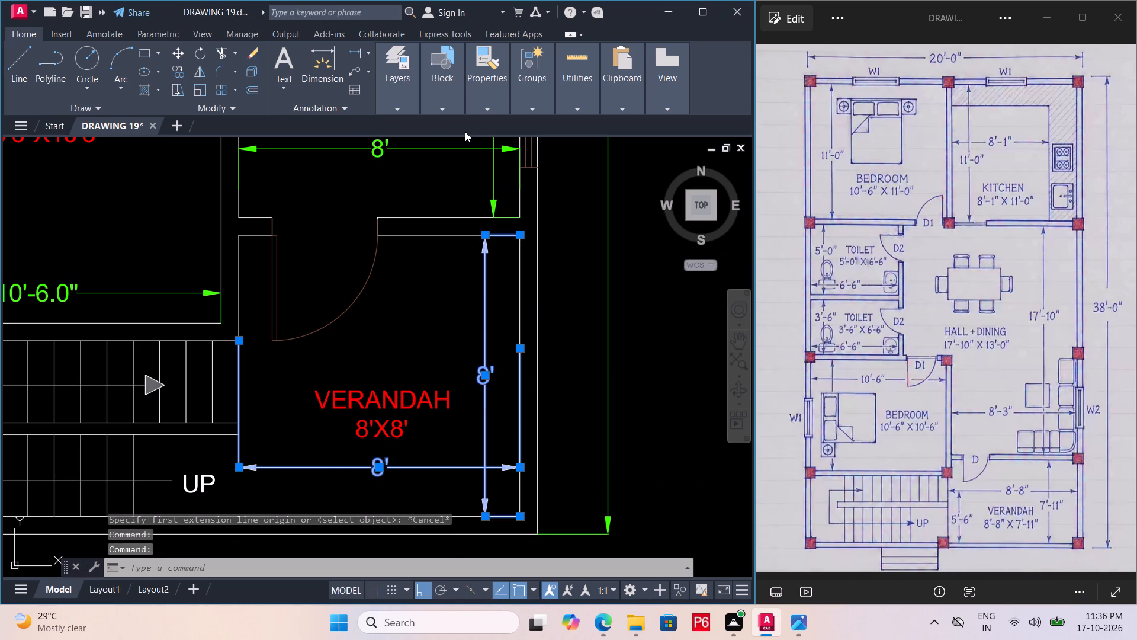
click(400, 113)
click(505, 126)
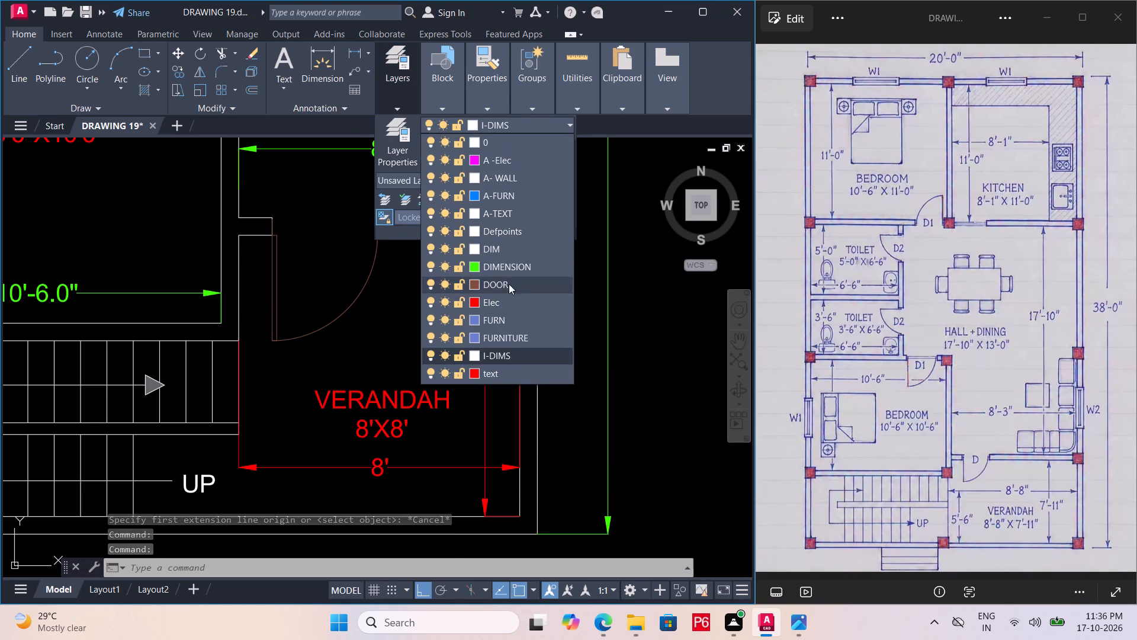
click(515, 266)
key(Escape)
click(634, 385)
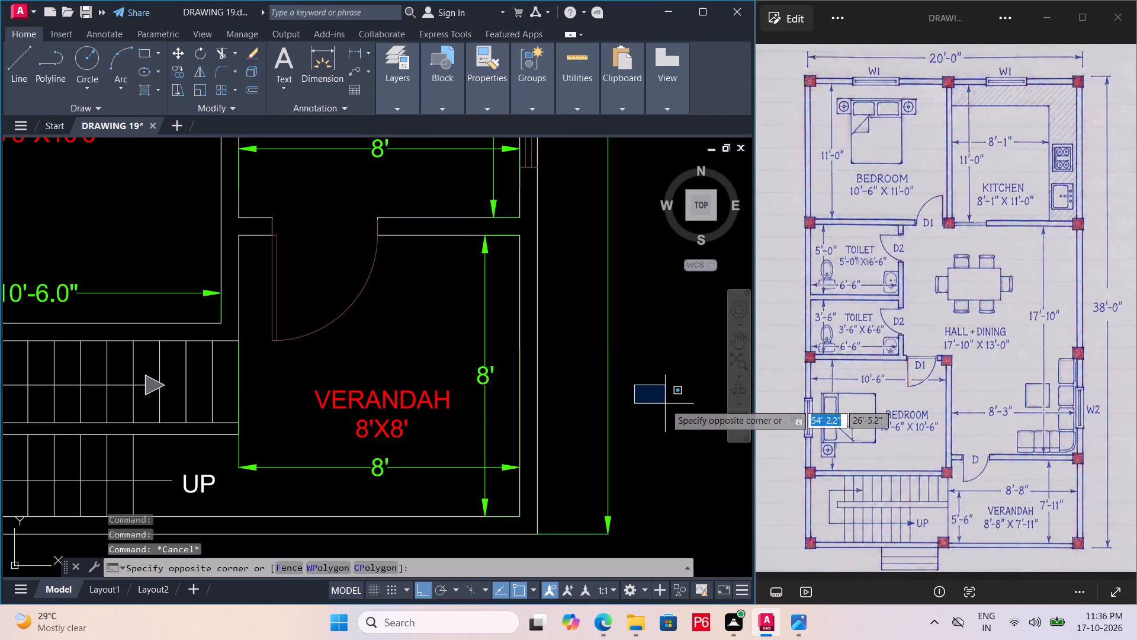
Save the drawing.
key(ctrl+s)
key(ctrl+s)
key(ctrl+s)
key(ctrl+s)
Move the L-shaped sofa set about 4'-2" straight west, closer to the furnished plan copy.
middle_drag(645, 414, 537, 511)
scroll(645, 414, down, 1)
scroll(538, 515, down, 1)
scroll(497, 480, down, 1)
middle_drag(497, 479, 420, 468)
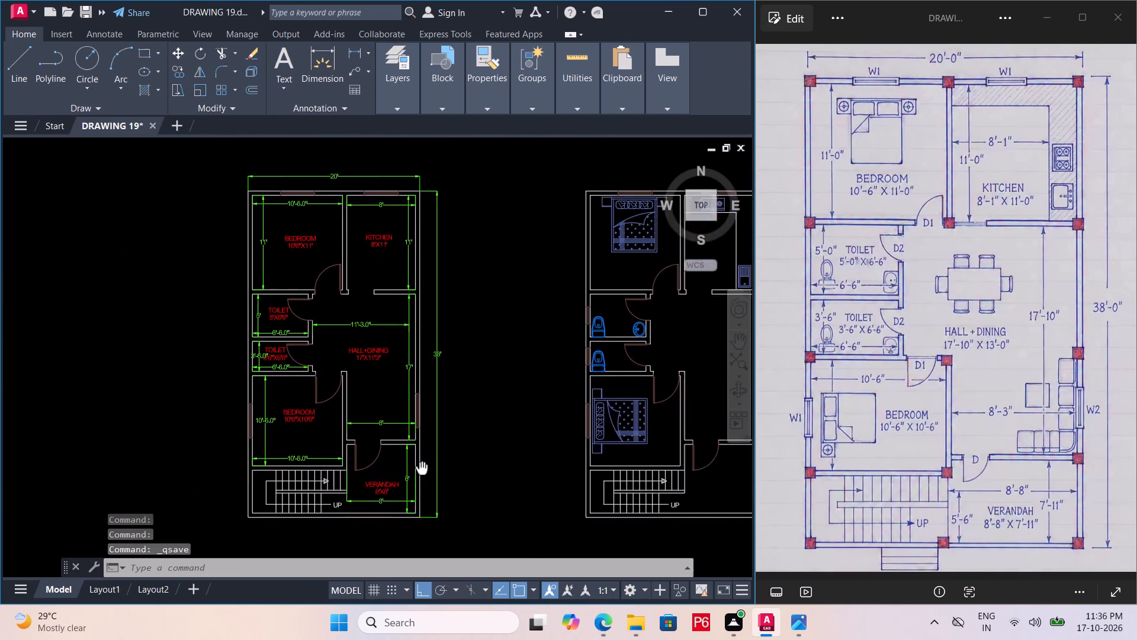
middle_drag(420, 468, 284, 457)
scroll(319, 455, down, 1)
middle_drag(523, 437, 503, 366)
scroll(513, 359, up, 2)
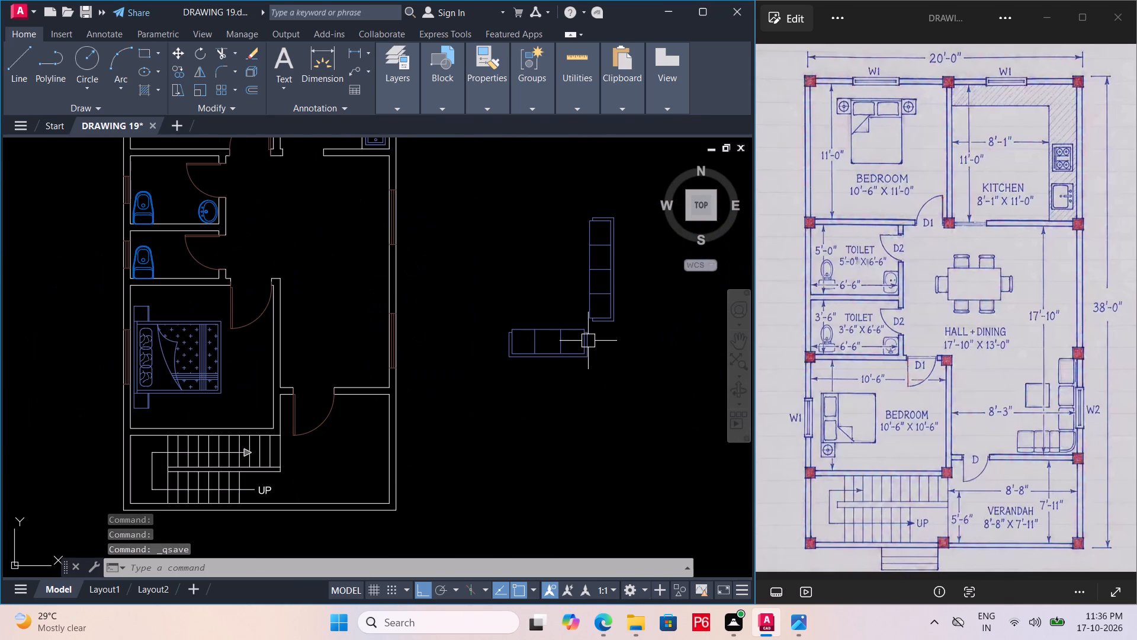
click(603, 326)
scroll(510, 395, down, 2)
middle_drag(508, 398, 467, 406)
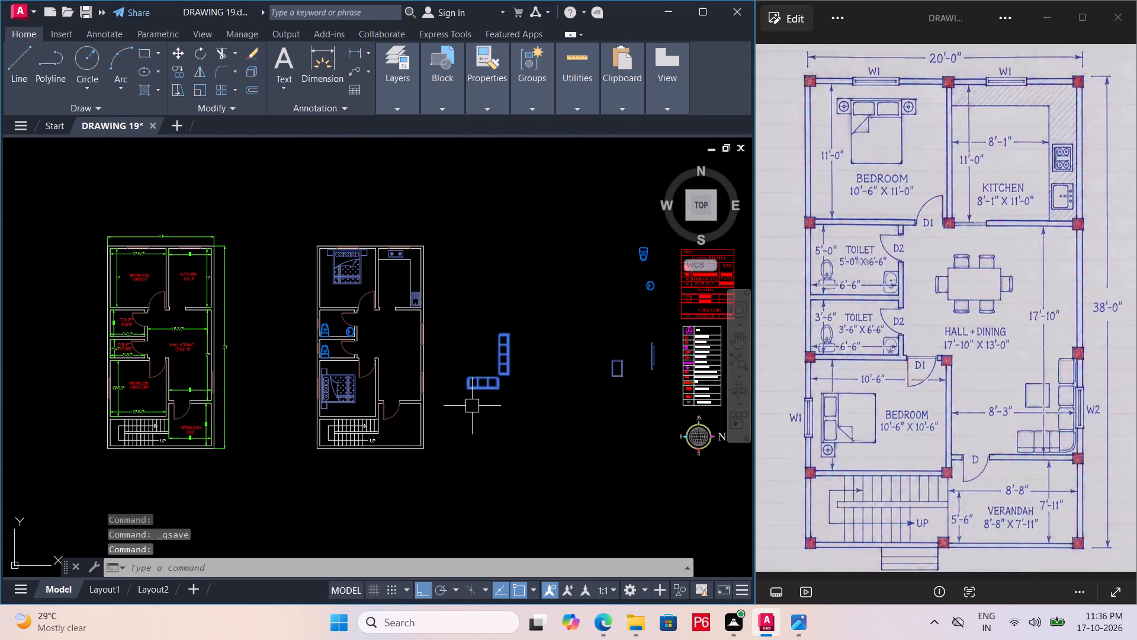
key(m)
key(space)
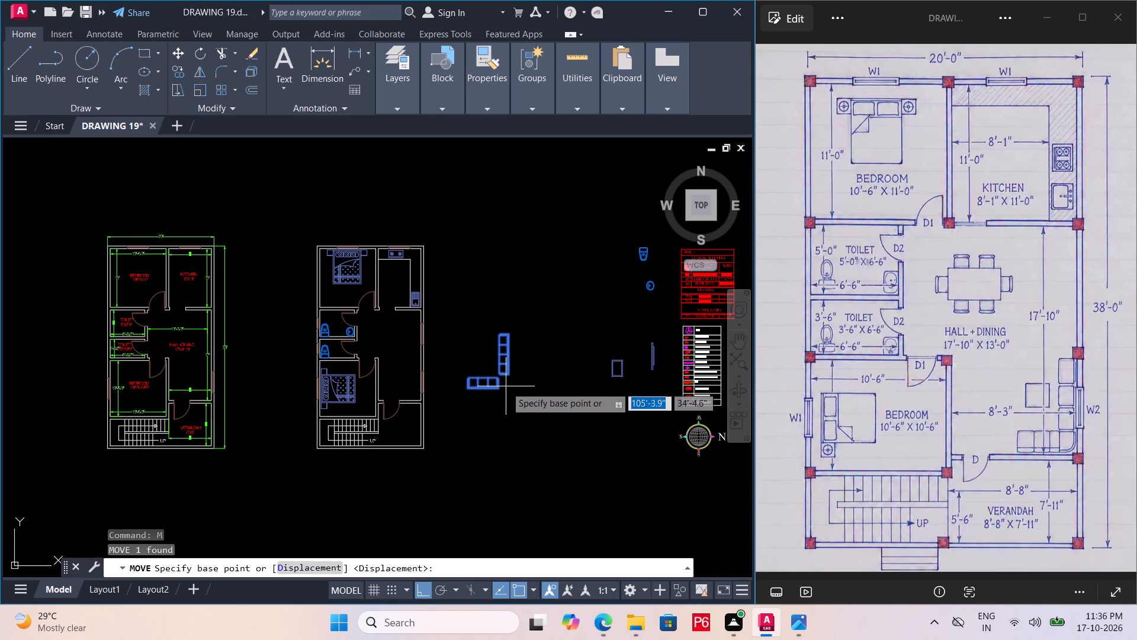
click(506, 386)
scroll(406, 391, up, 3)
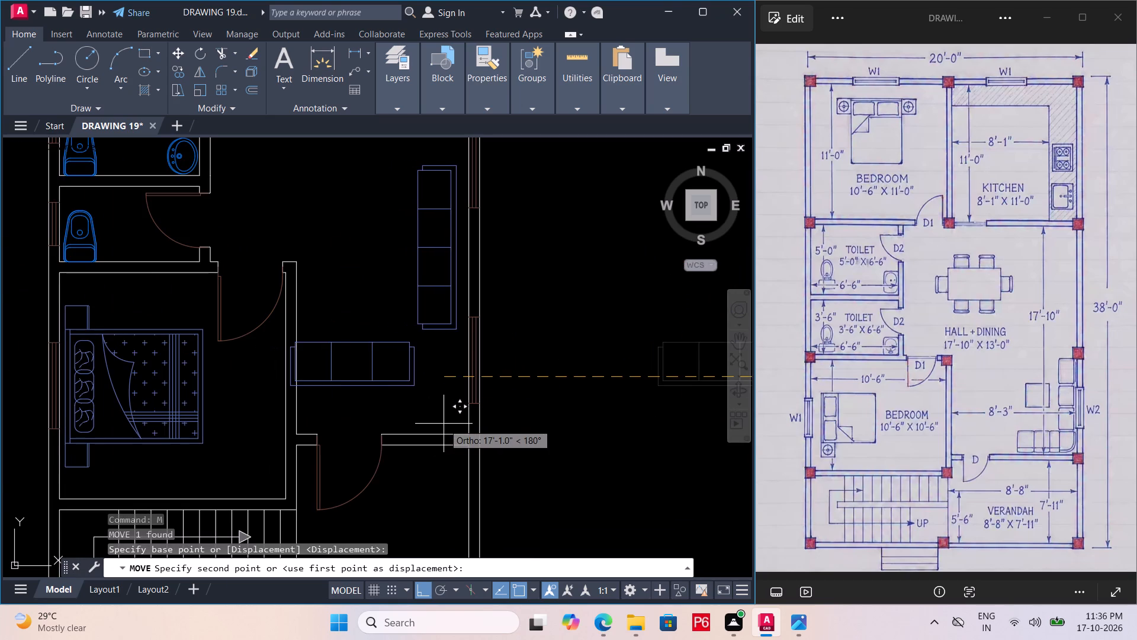
scroll(442, 438, down, 1)
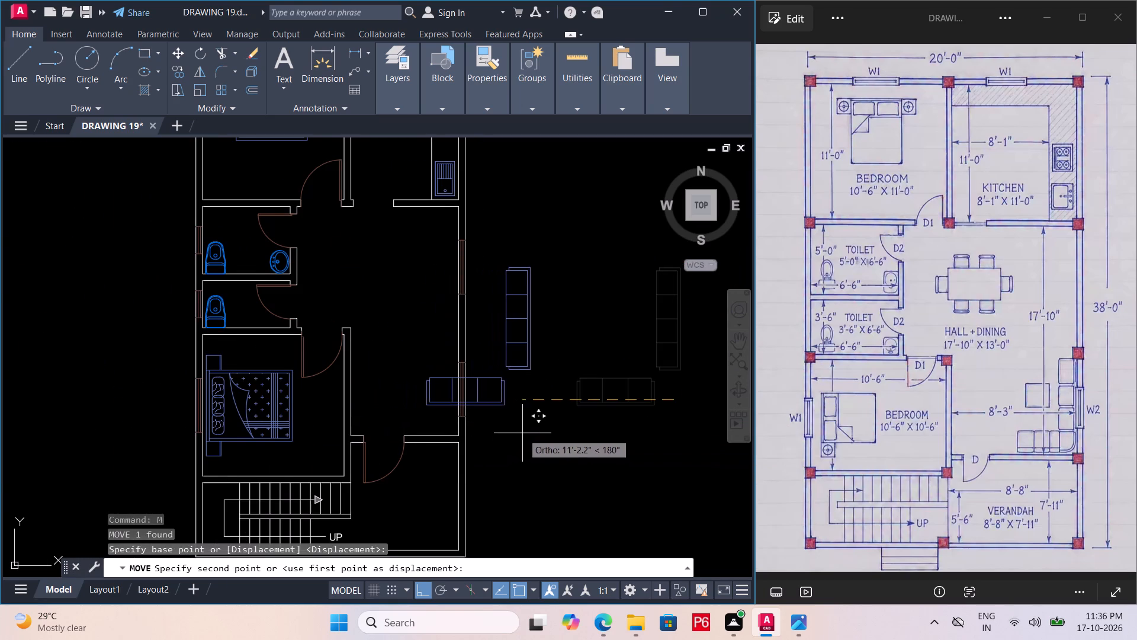
middle_drag(521, 433, 469, 439)
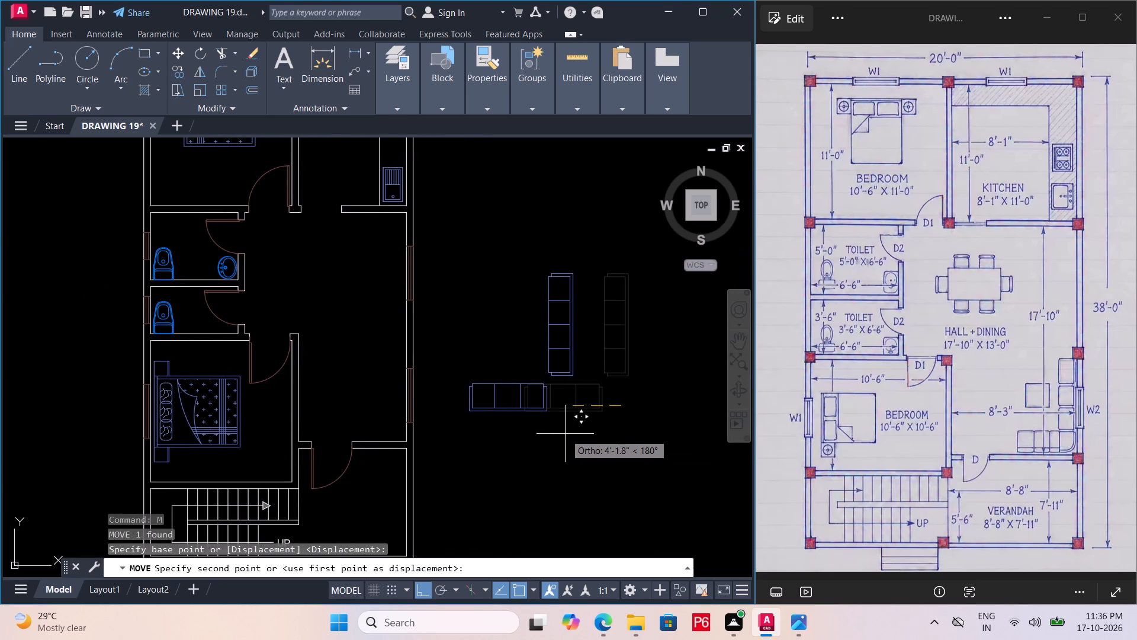
click(565, 434)
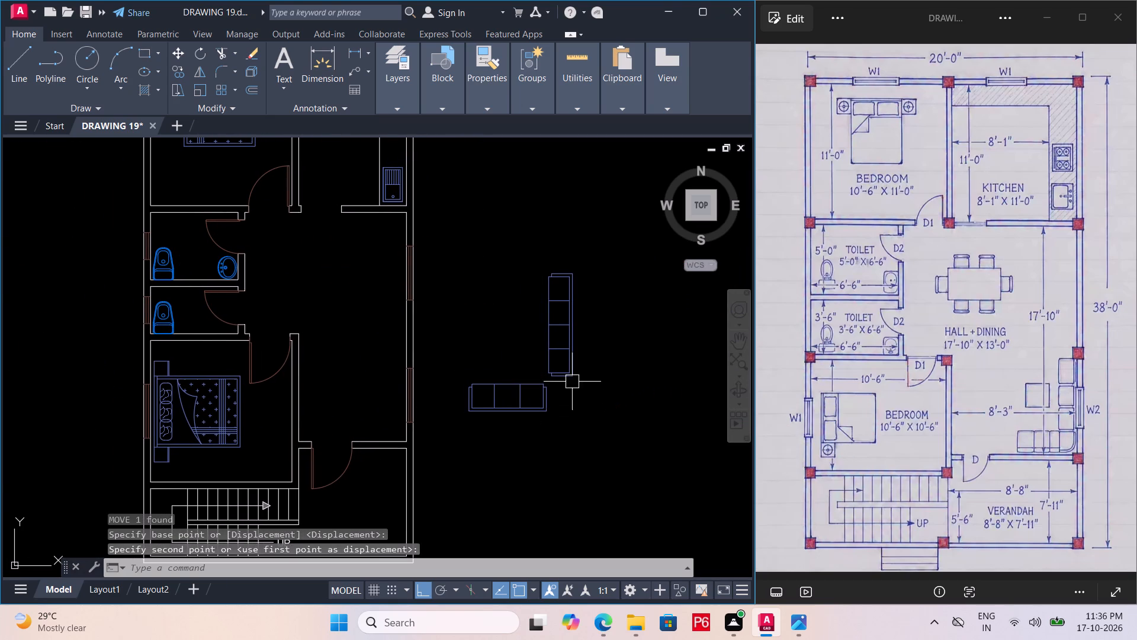
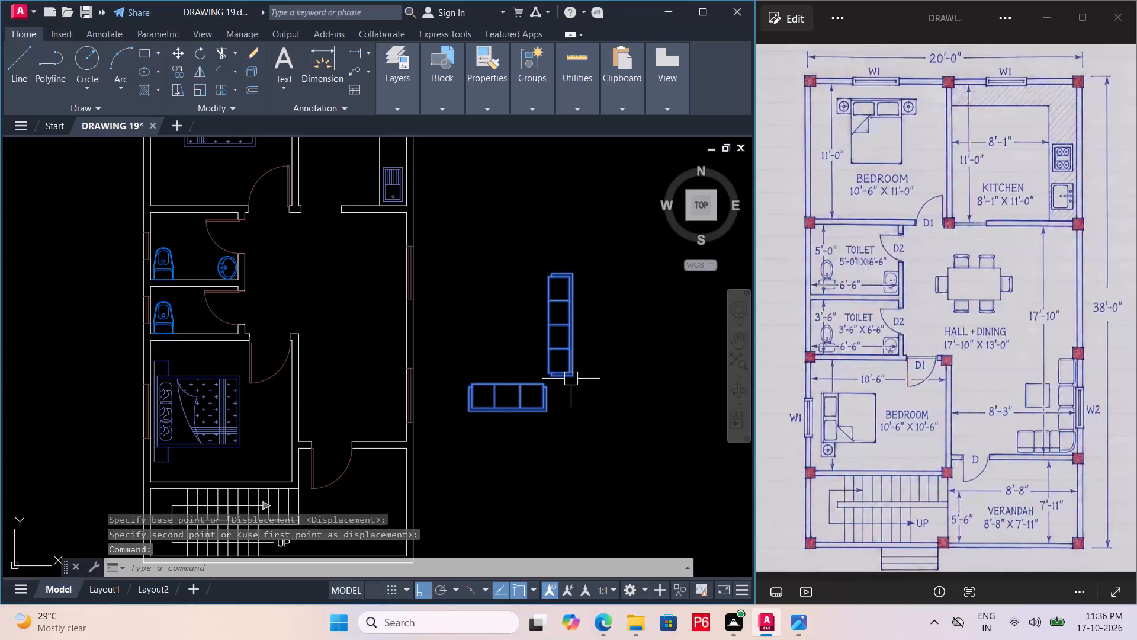
Scale the sofa set beside the plan down to about half its size.
text(SC)
key(space)
click(571, 379)
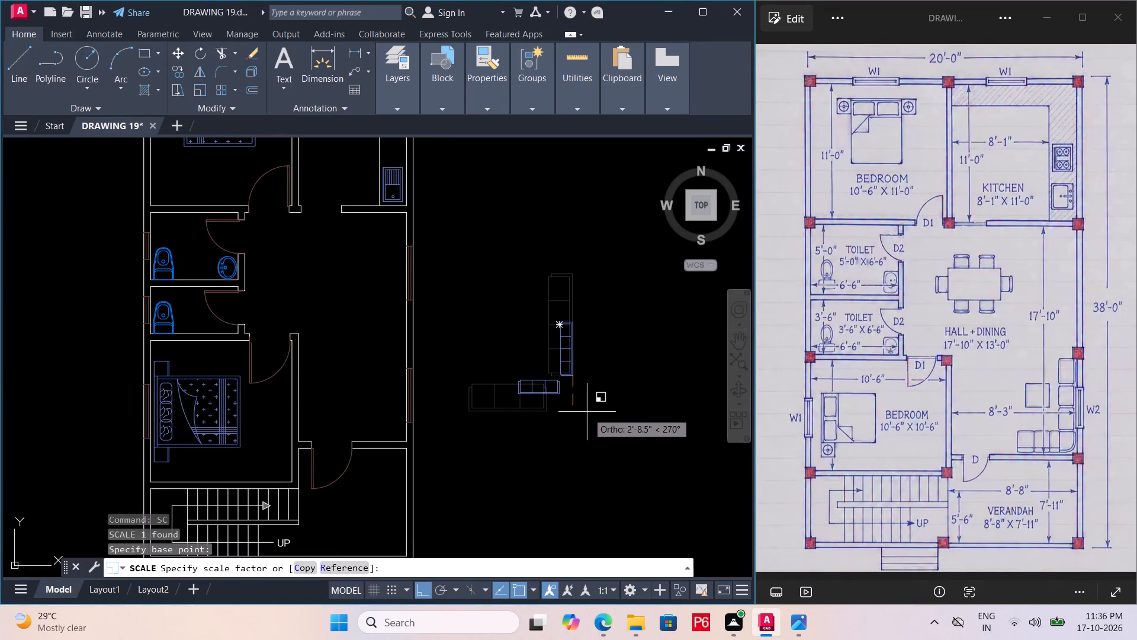
click(585, 410)
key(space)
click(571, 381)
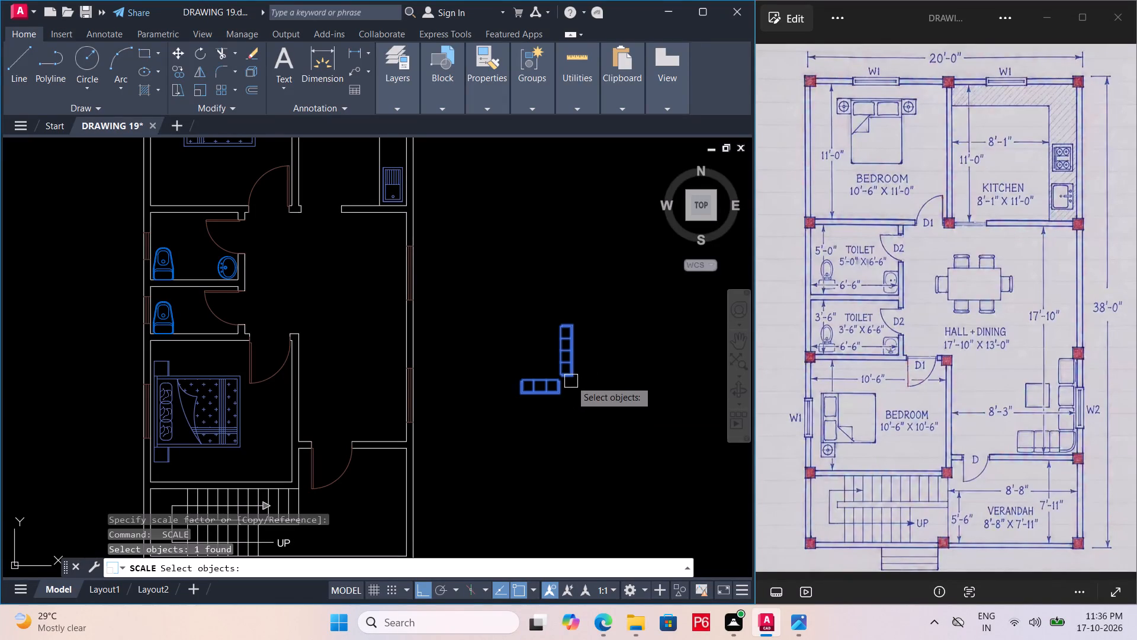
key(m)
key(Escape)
Move the sofa set into the hall's lower corner, beside the window and above the verandah wall, with ortho off.
click(570, 377)
text(M)
key(space)
click(570, 377)
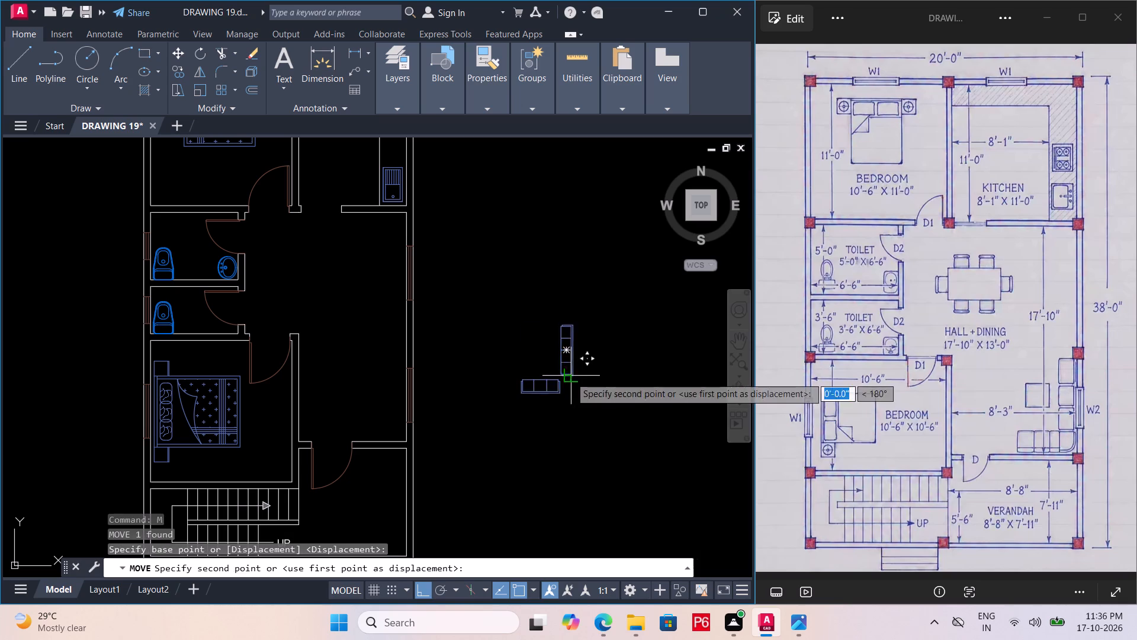
scroll(365, 439, up, 4)
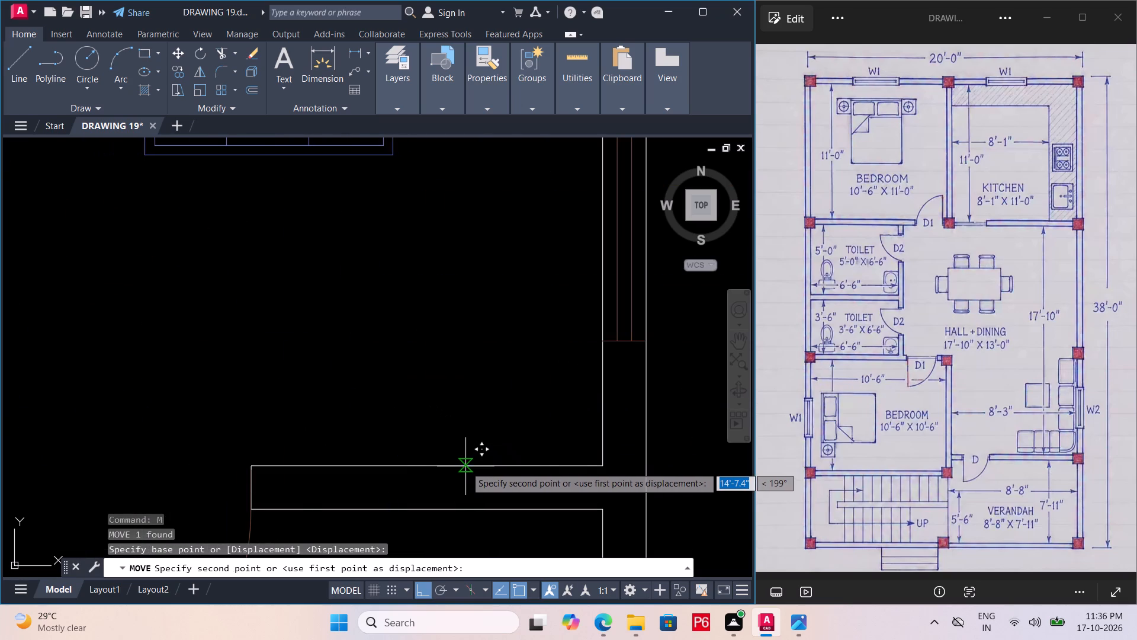
key(F8)
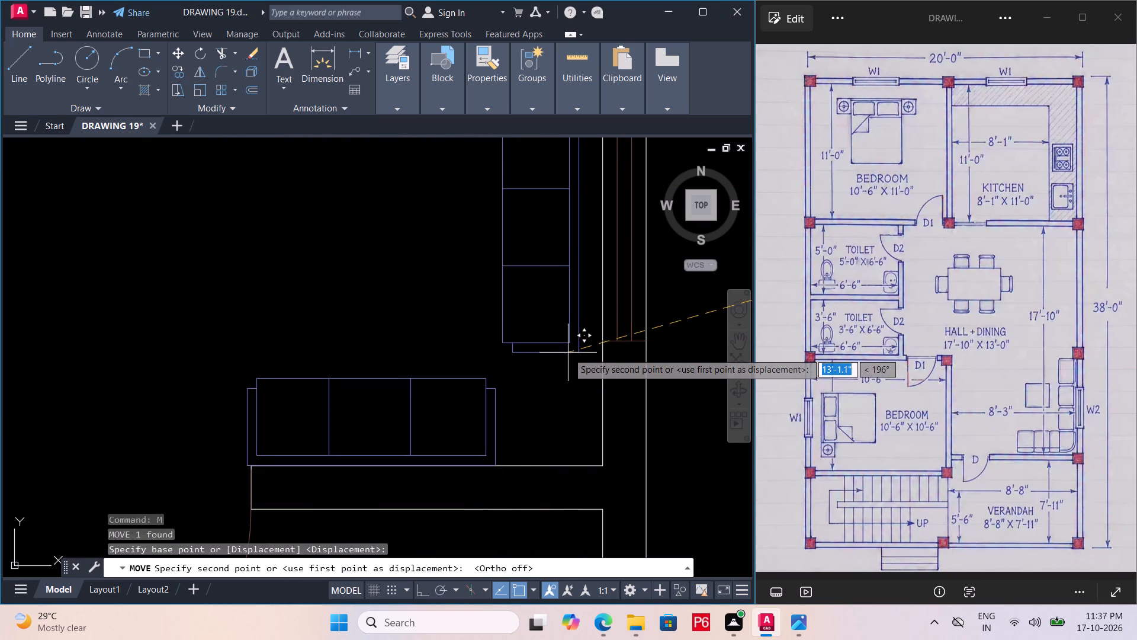
click(580, 341)
middle_drag(563, 384, 556, 391)
scroll(562, 385, down, 3)
middle_drag(534, 388, 489, 388)
Save the drawing.
key(ctrl+s)
key(ctrl+s)
key(ctrl+s)
key(ctrl+s)
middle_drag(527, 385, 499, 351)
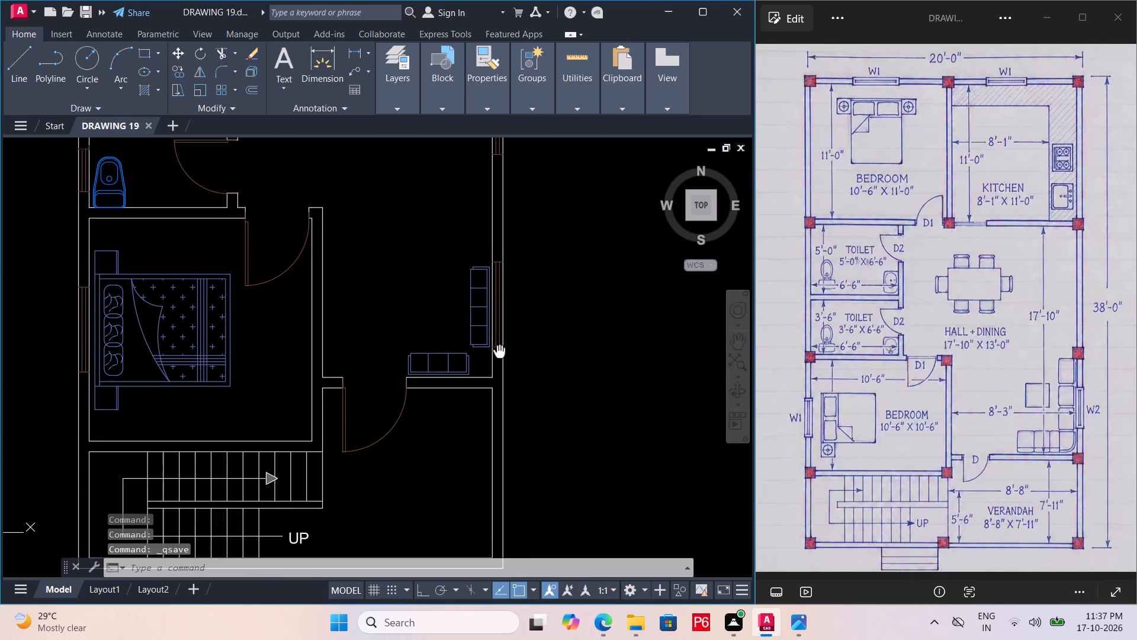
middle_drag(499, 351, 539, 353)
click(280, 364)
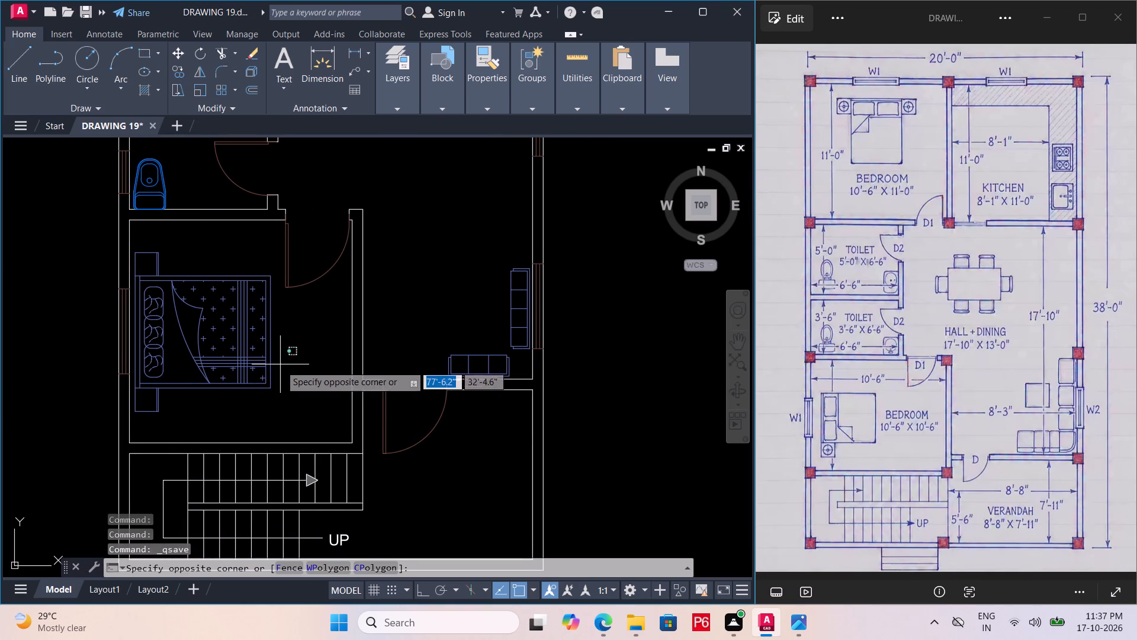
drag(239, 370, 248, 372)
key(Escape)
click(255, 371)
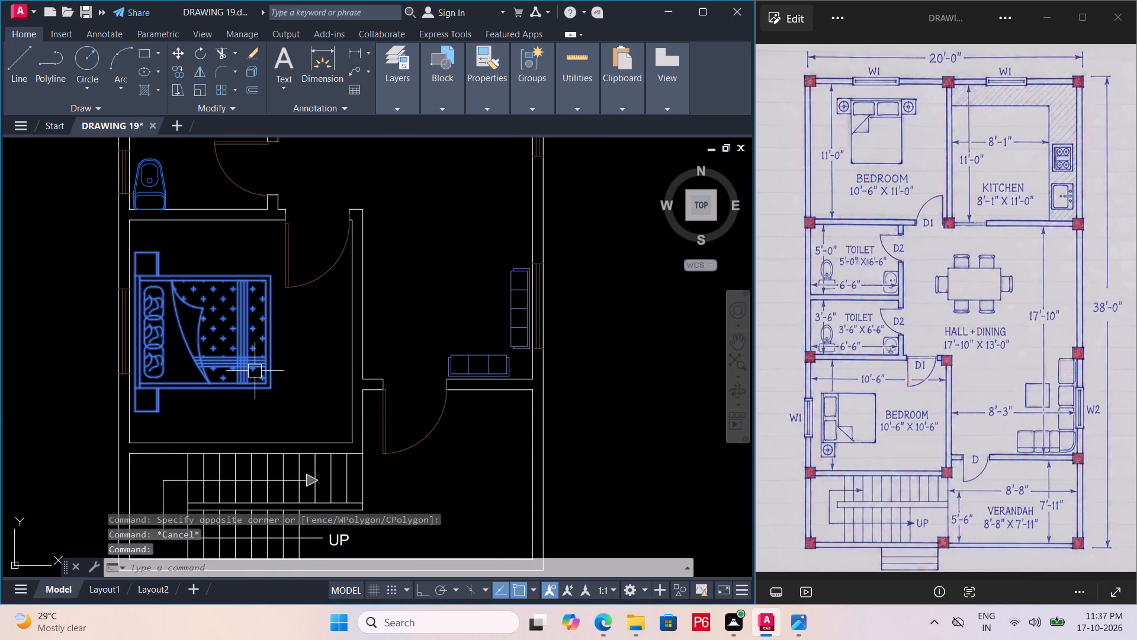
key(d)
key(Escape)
Scale the bed in the lower bedroom down to about two-thirds of its size.
text(SC)
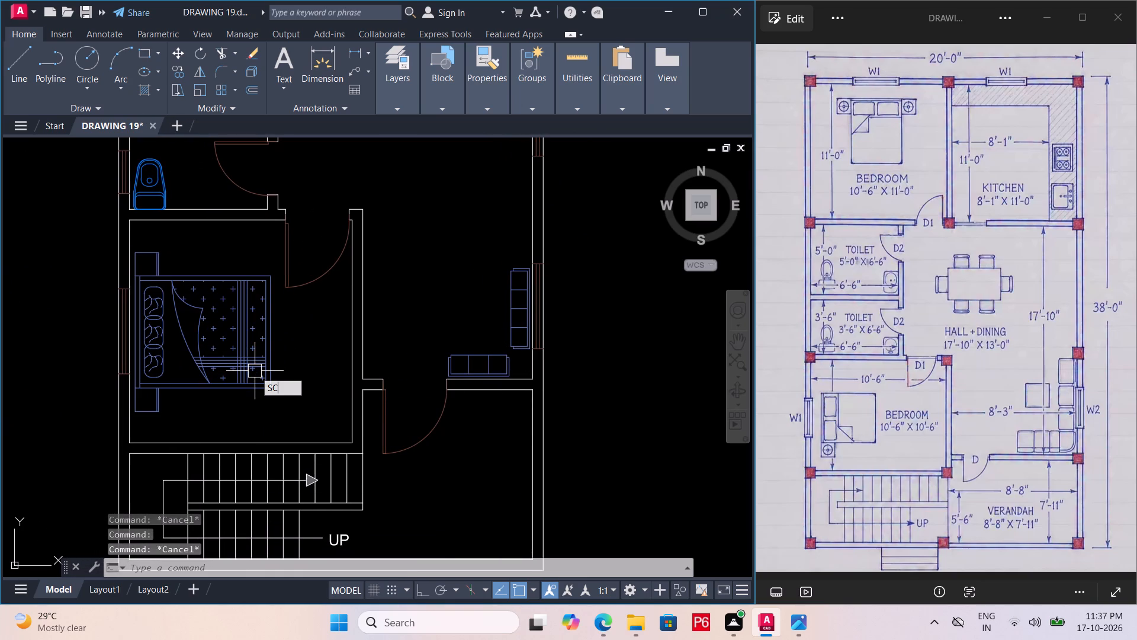
key(space)
double_click(255, 371)
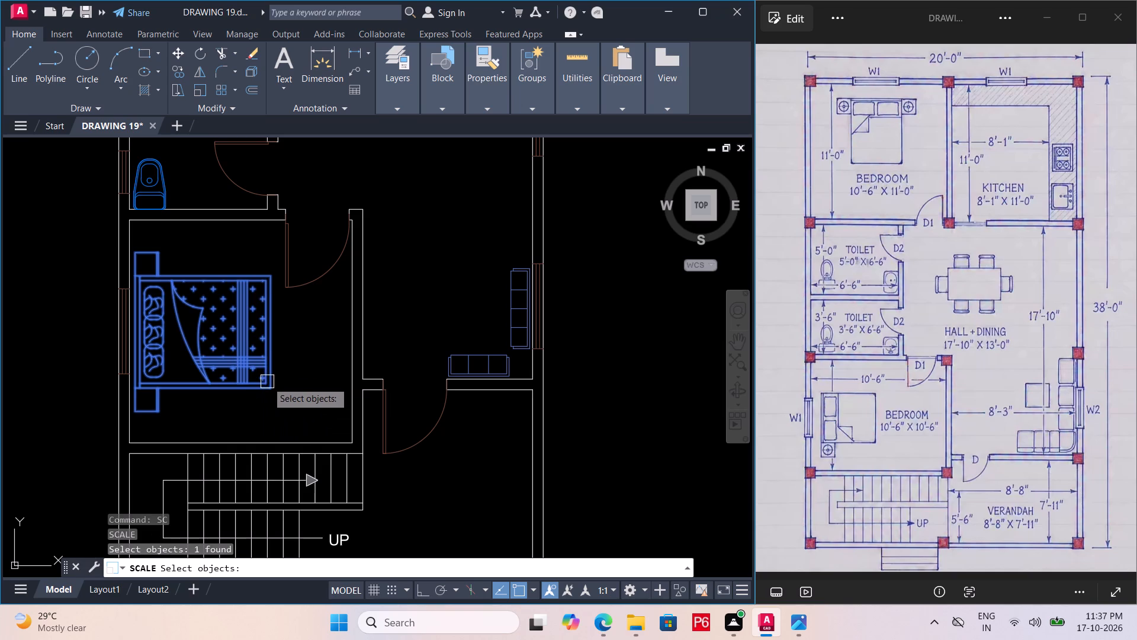
right_click(267, 382)
click(267, 386)
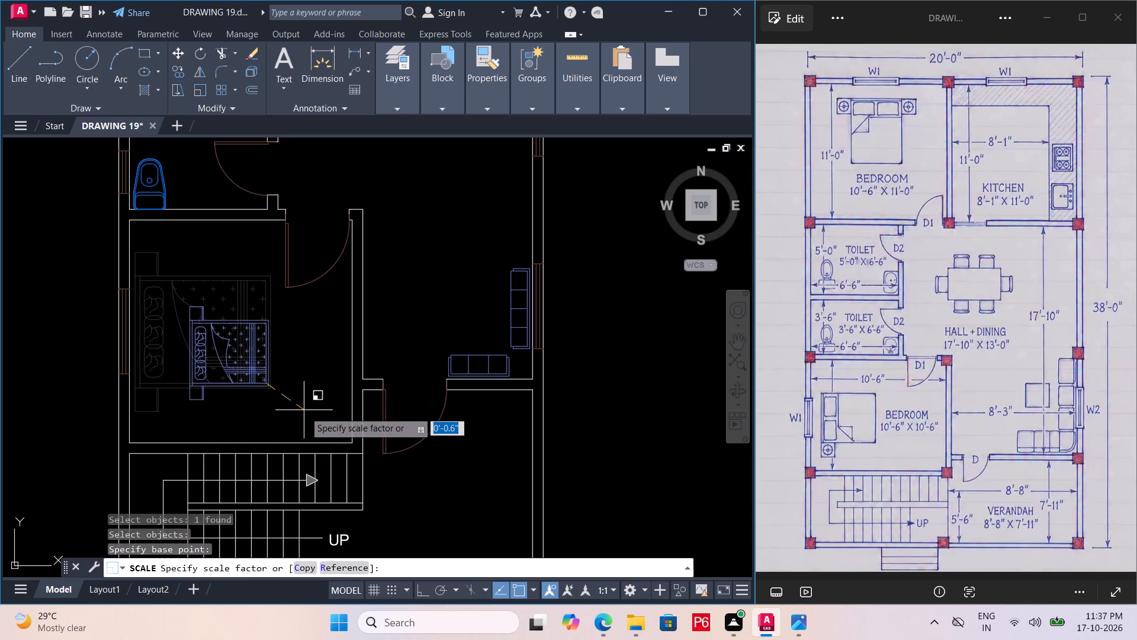
click(311, 412)
key(Escape)
Move the reduced bed back against the lower bedroom's outer wall, beside the window.
click(263, 392)
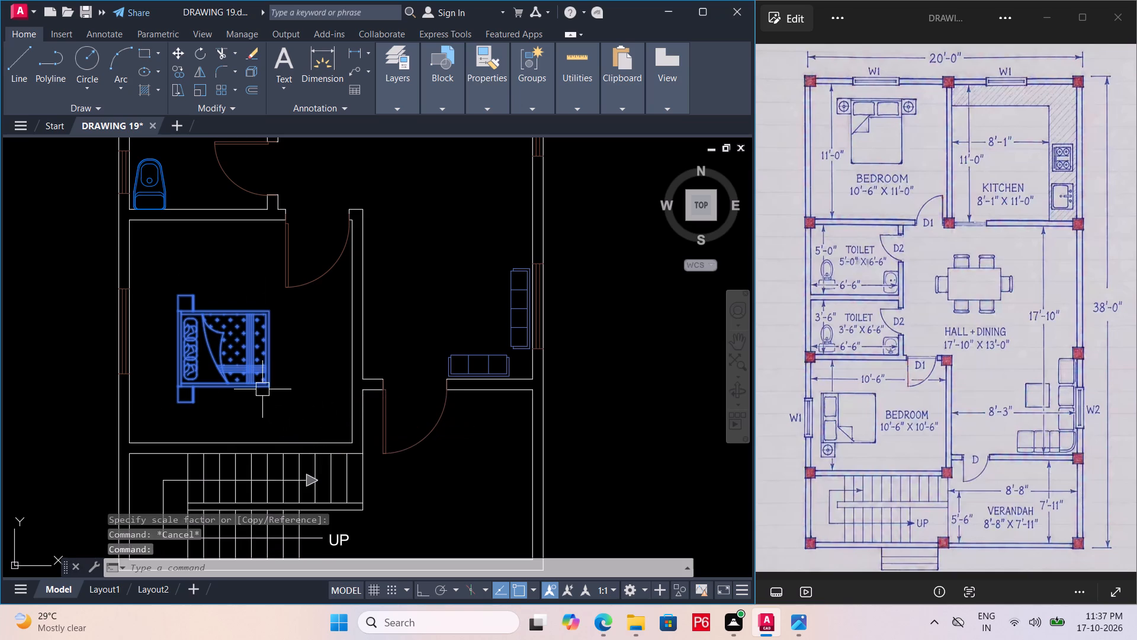
key(m)
key(space)
click(268, 380)
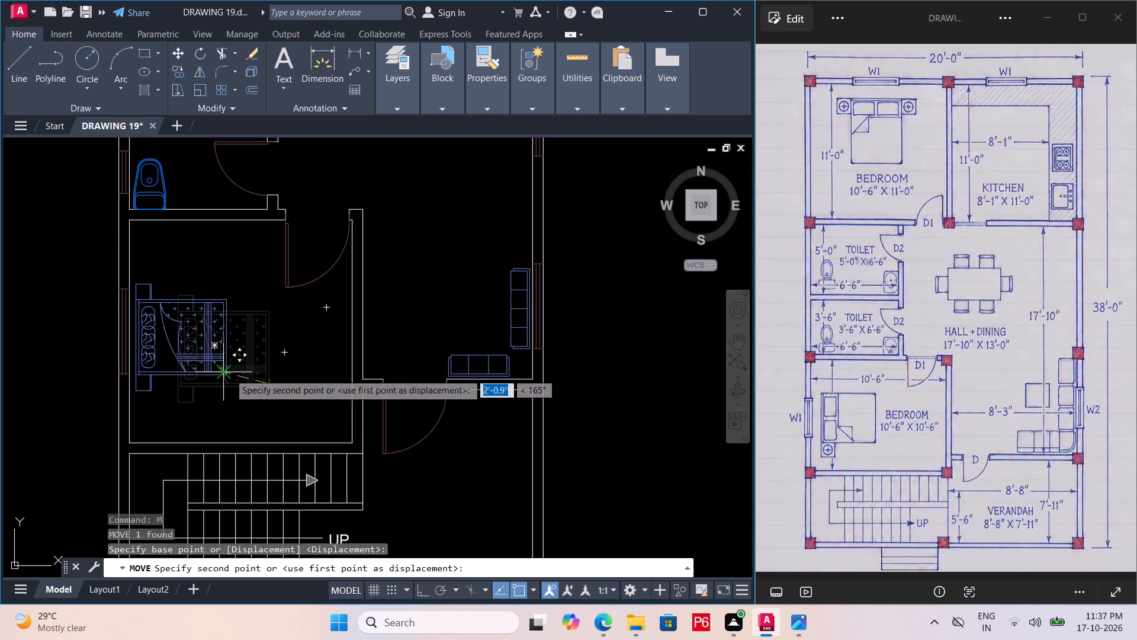
click(228, 373)
Save the drawing with the resized bed.
middle_drag(299, 370, 299, 448)
scroll(299, 370, down, 2)
key(ctrl+s)
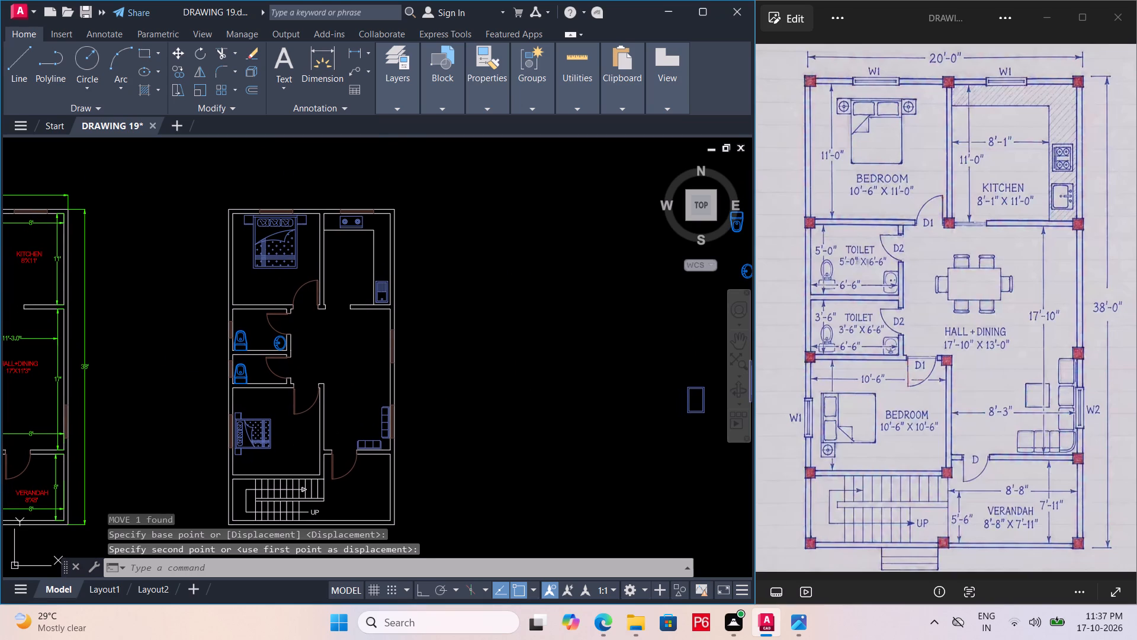
key(ctrl+s)
Delete the oversized bed in the upper bedroom.
click(288, 257)
key(Delete)
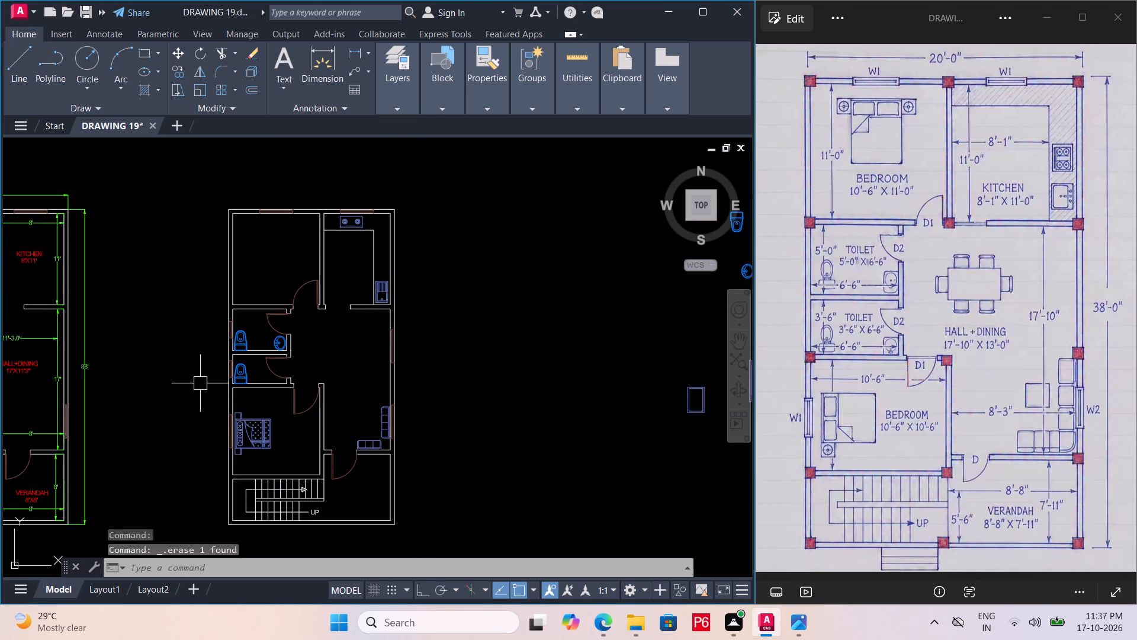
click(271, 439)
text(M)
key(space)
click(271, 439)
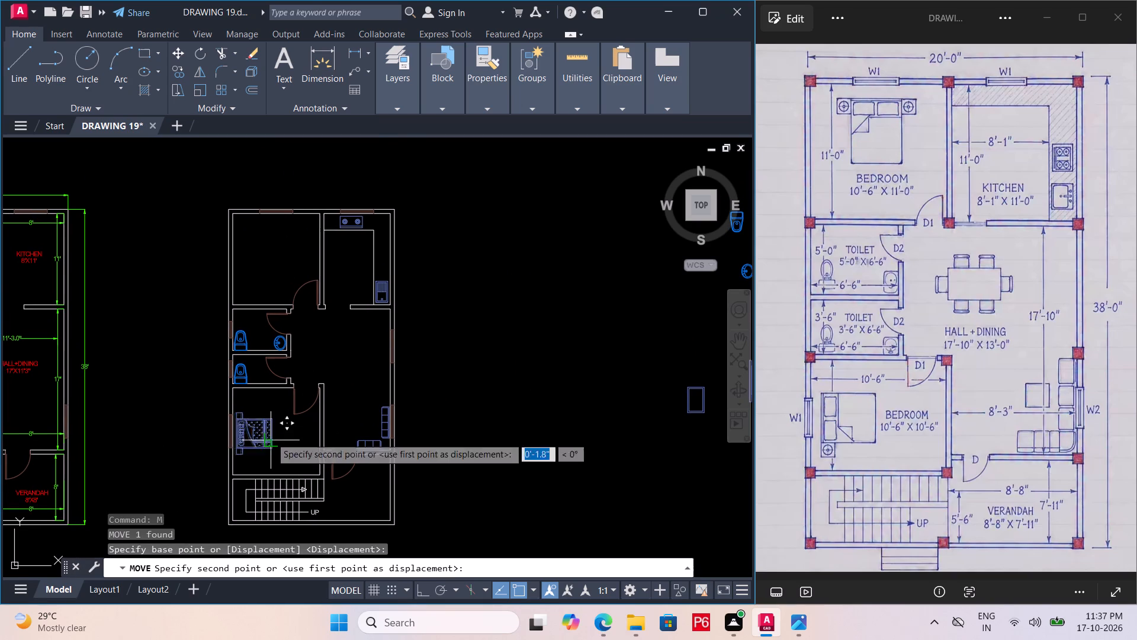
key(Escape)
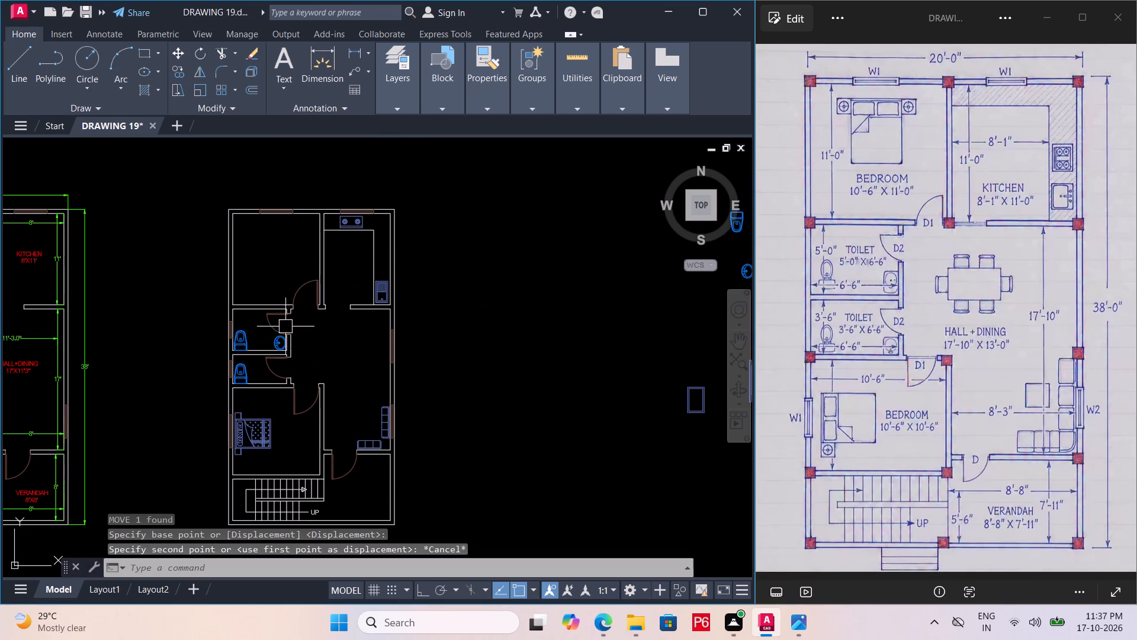
Copy the lower bedroom's bed into the upper bedroom.
click(257, 433)
text(CO)
key(space)
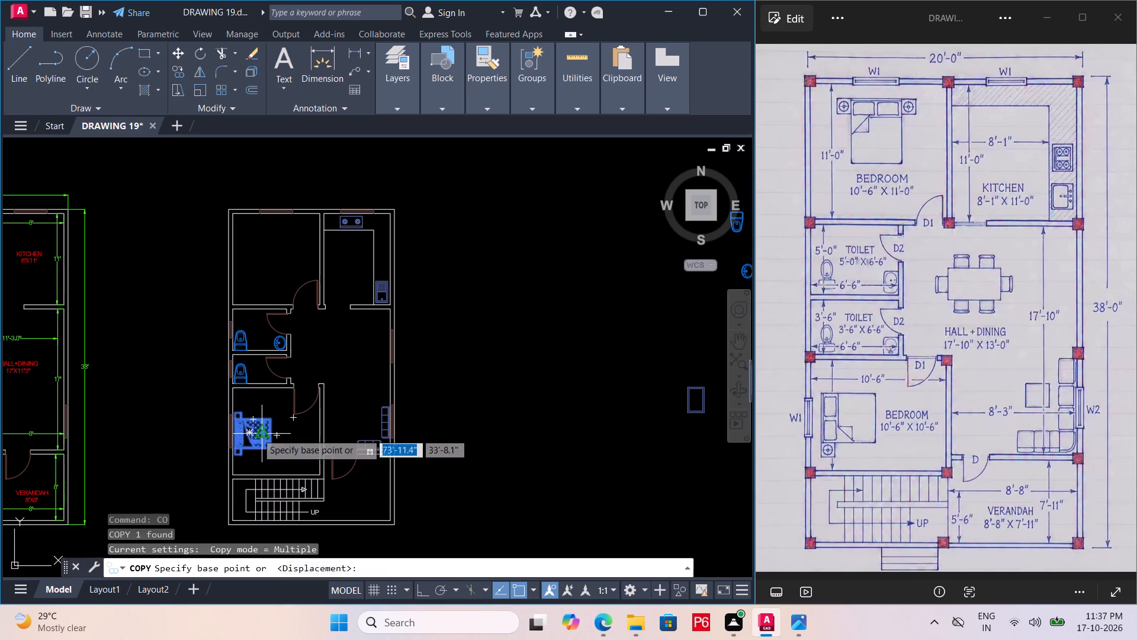
click(257, 433)
click(285, 247)
key(Escape)
Rotate the copied bed by 270° with ortho on, so its headboard faces the upper bedroom's window wall.
scroll(293, 270, up, 2)
middle_drag(354, 294, 364, 318)
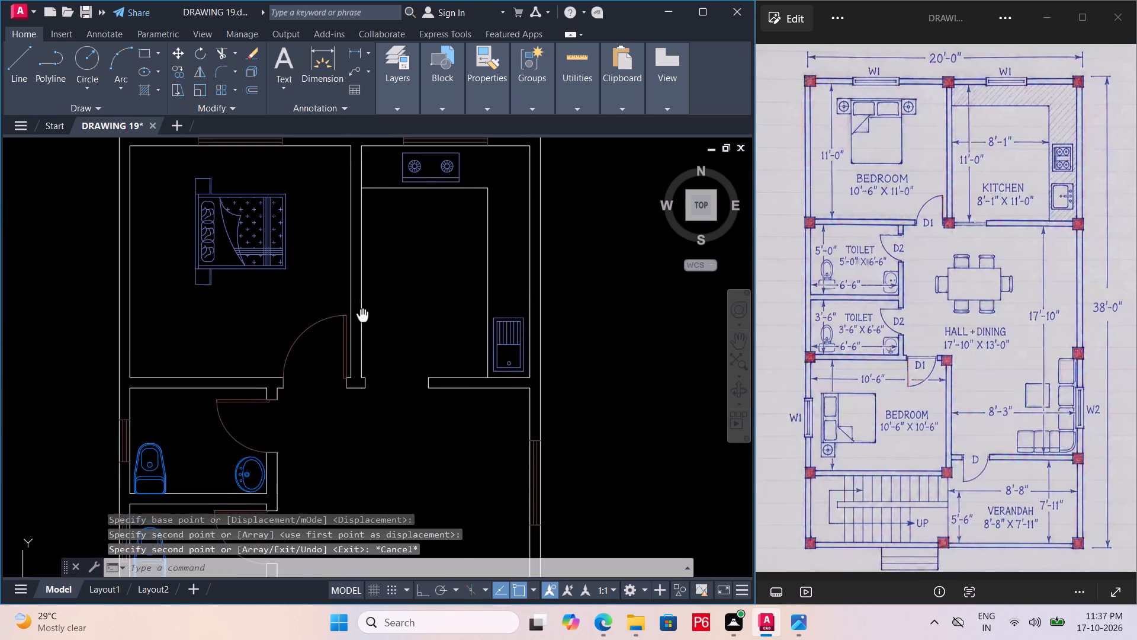
middle_drag(364, 318, 424, 393)
click(341, 337)
text(RO)
key(space)
click(343, 353)
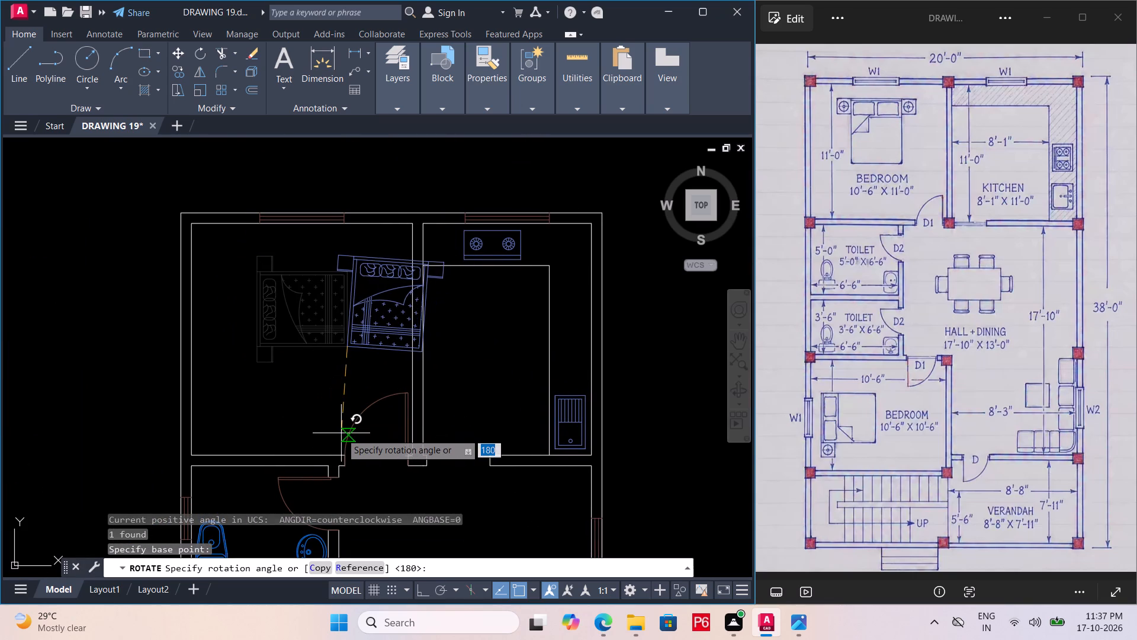
key(F8)
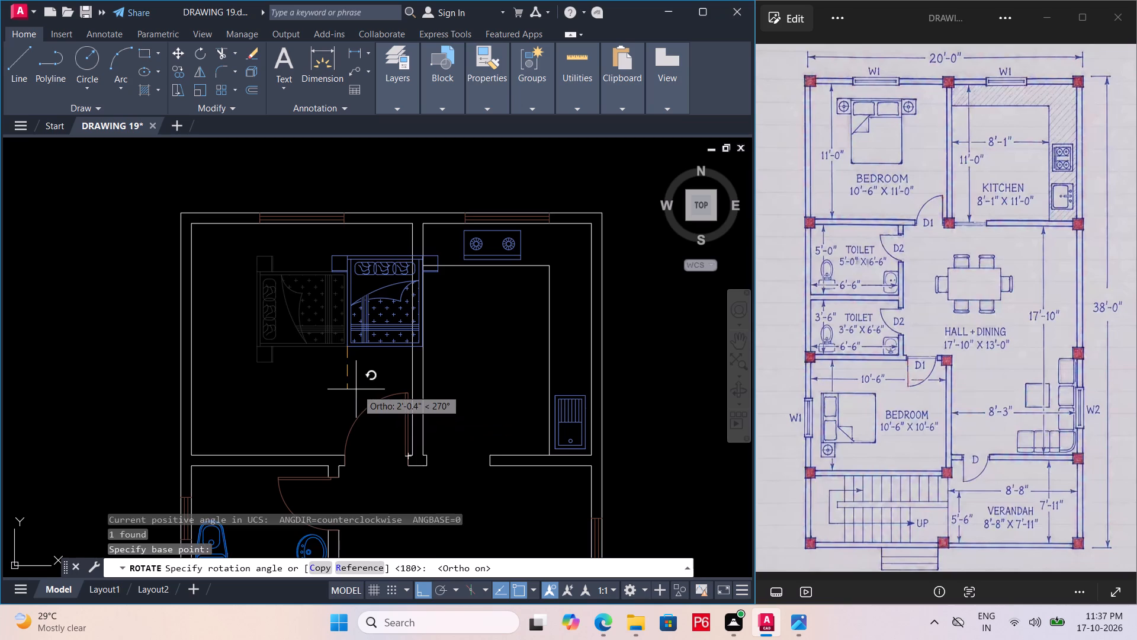
click(355, 390)
key(Escape)
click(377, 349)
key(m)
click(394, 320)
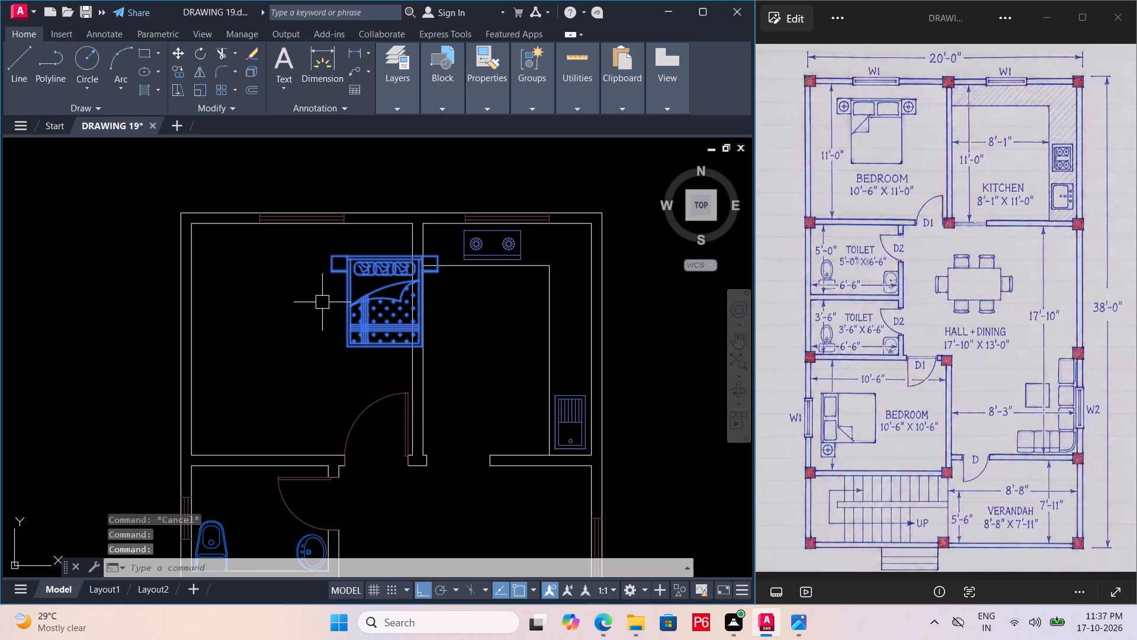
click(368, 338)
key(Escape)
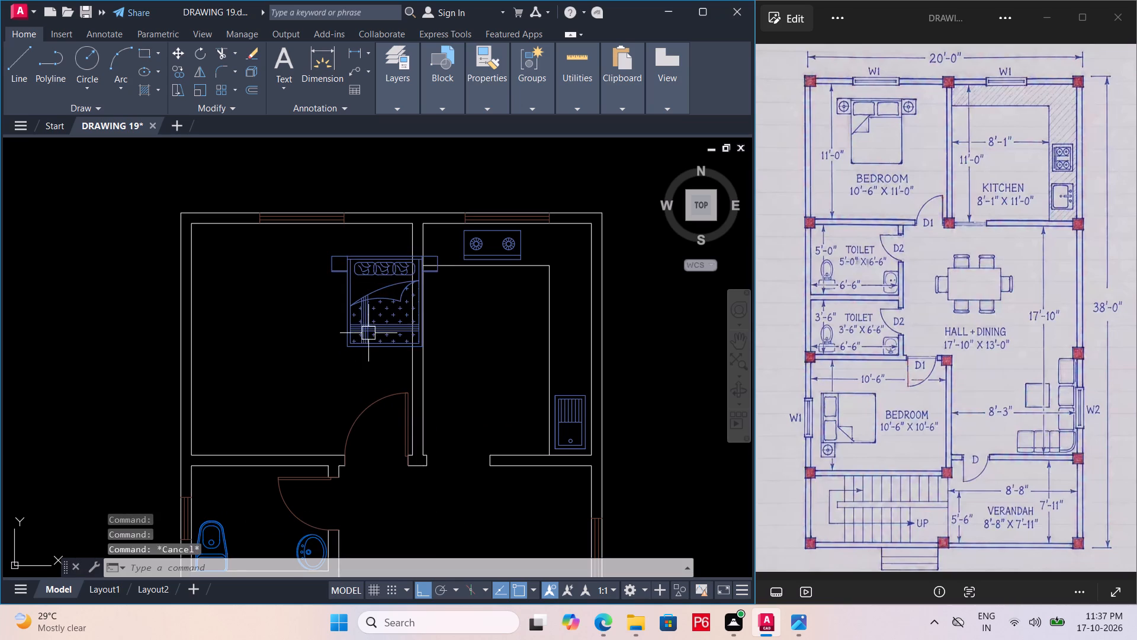
Move the rotated bed against the upper bedroom's window wall, centred below the window, with ortho off.
click(370, 333)
key(m)
key(space)
click(372, 334)
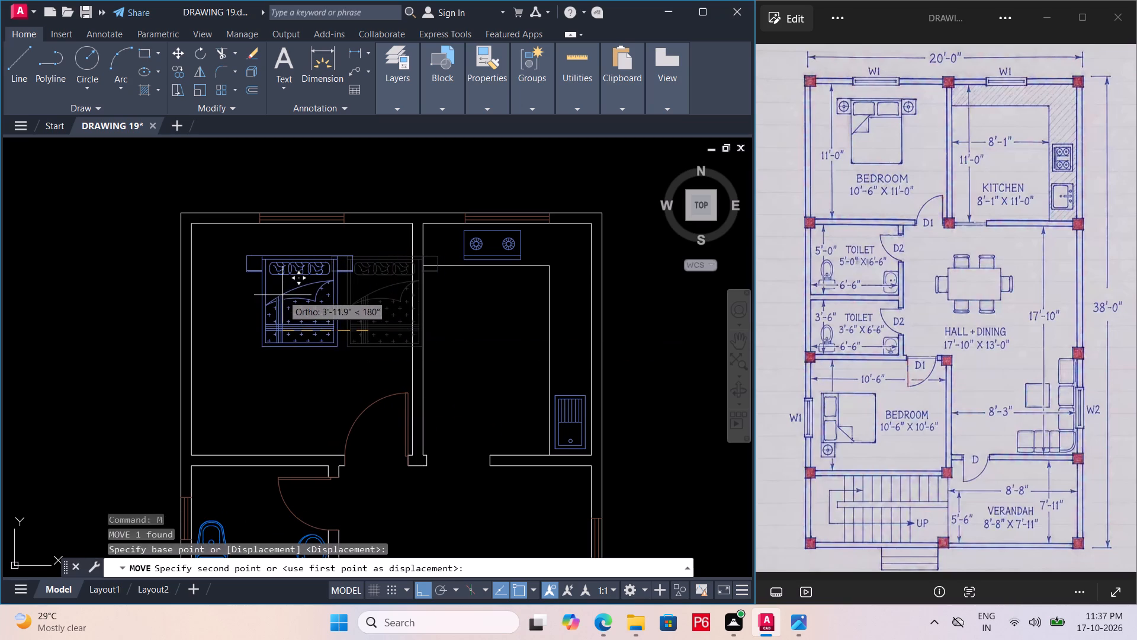
key(F8)
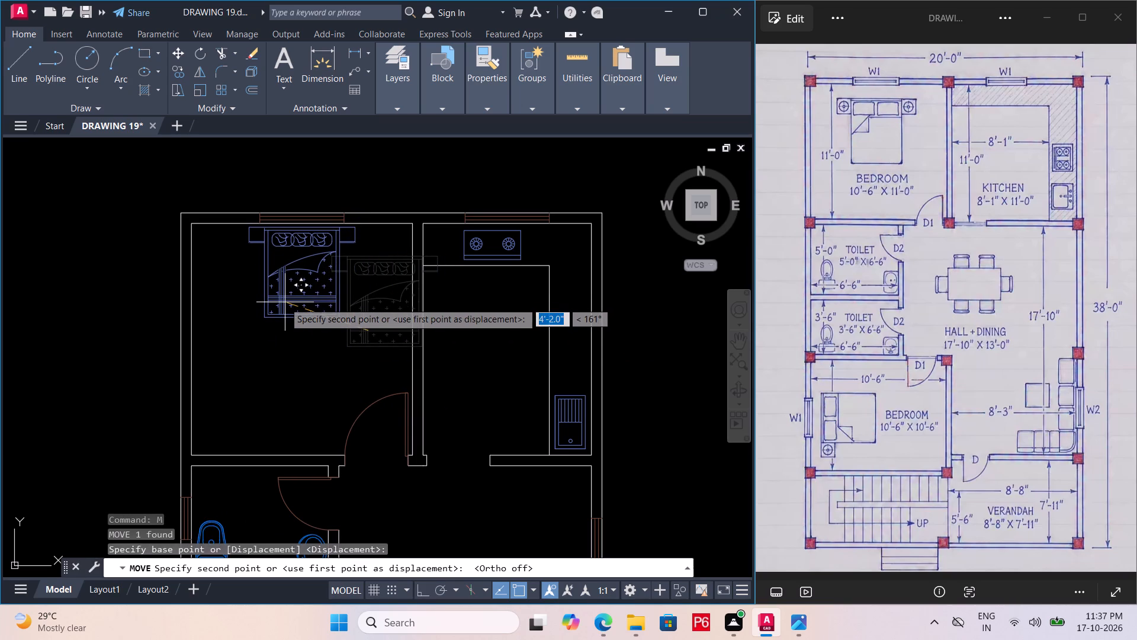
click(285, 305)
Save the drawing with the upper bedroom's bed in place.
key(ctrl+s)
key(ctrl+s)
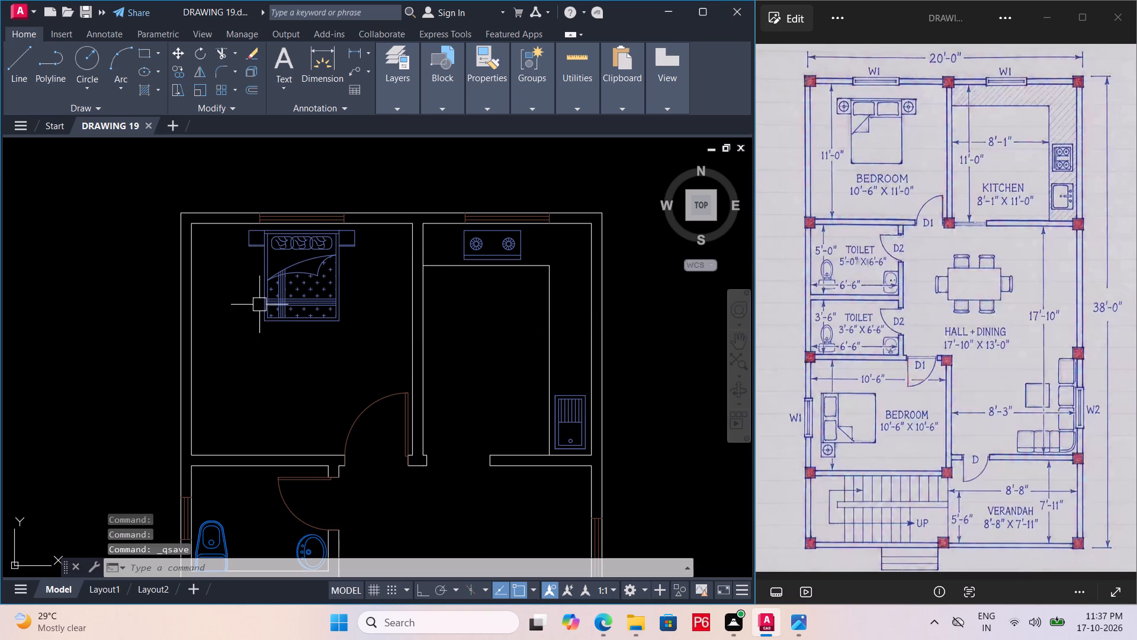
key(ctrl+s)
key(ctrl+s)
key(ctrl+s)
Examine the overall furniture layout and the sofa set's size and placement in the hall.
scroll(232, 295, down, 2)
middle_drag(226, 297, 209, 267)
scroll(206, 266, down, 1)
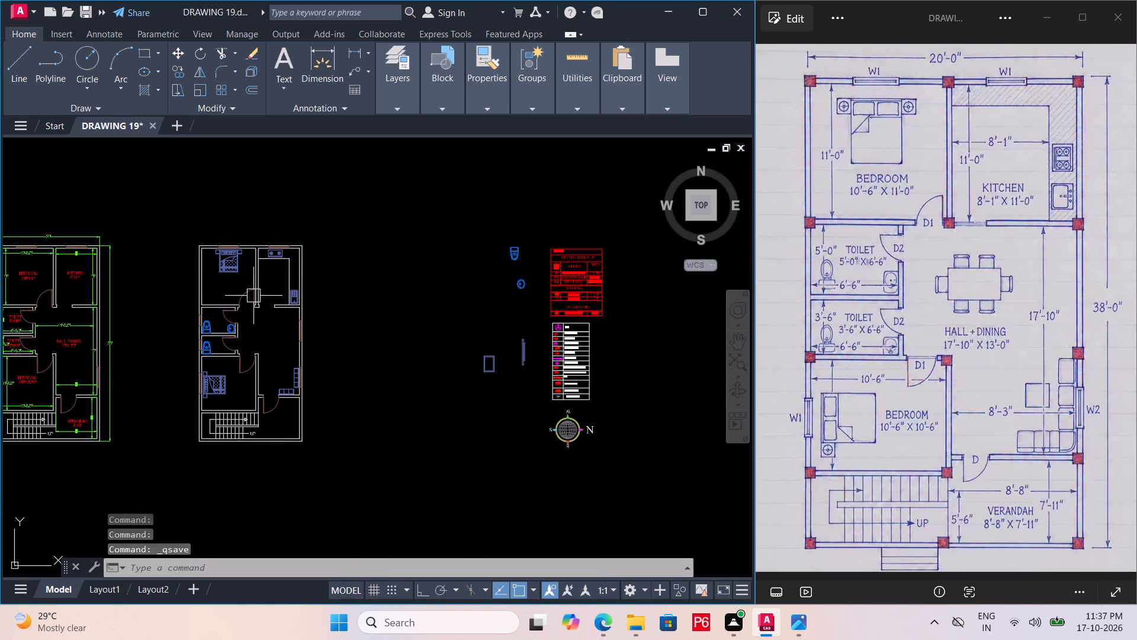
middle_drag(258, 296, 331, 292)
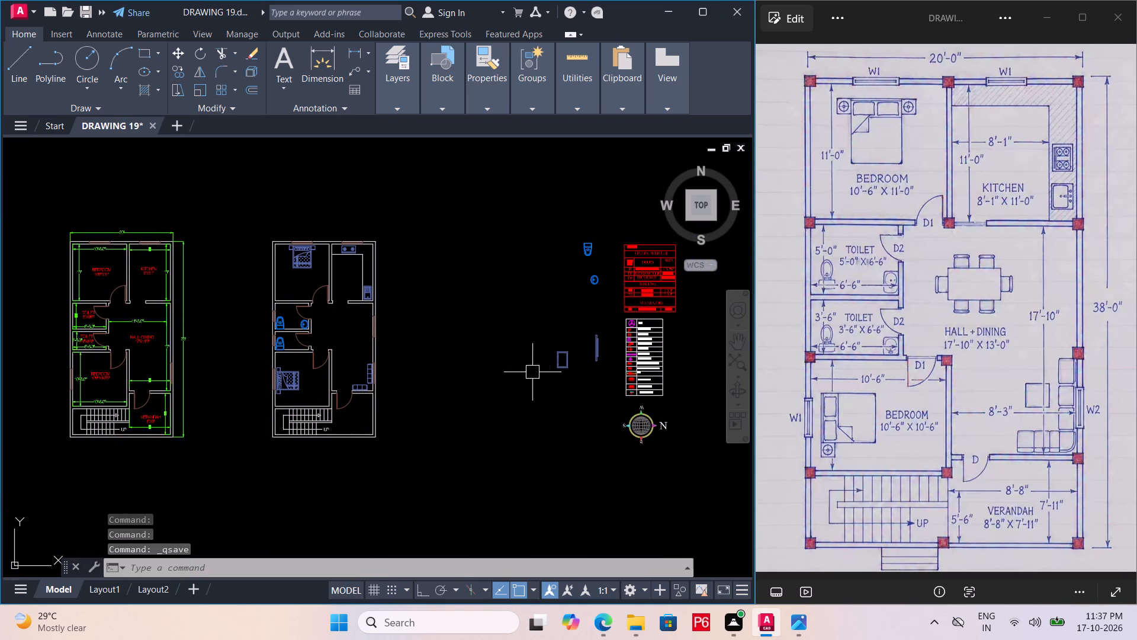
middle_drag(574, 370, 590, 318)
scroll(397, 324, up, 3)
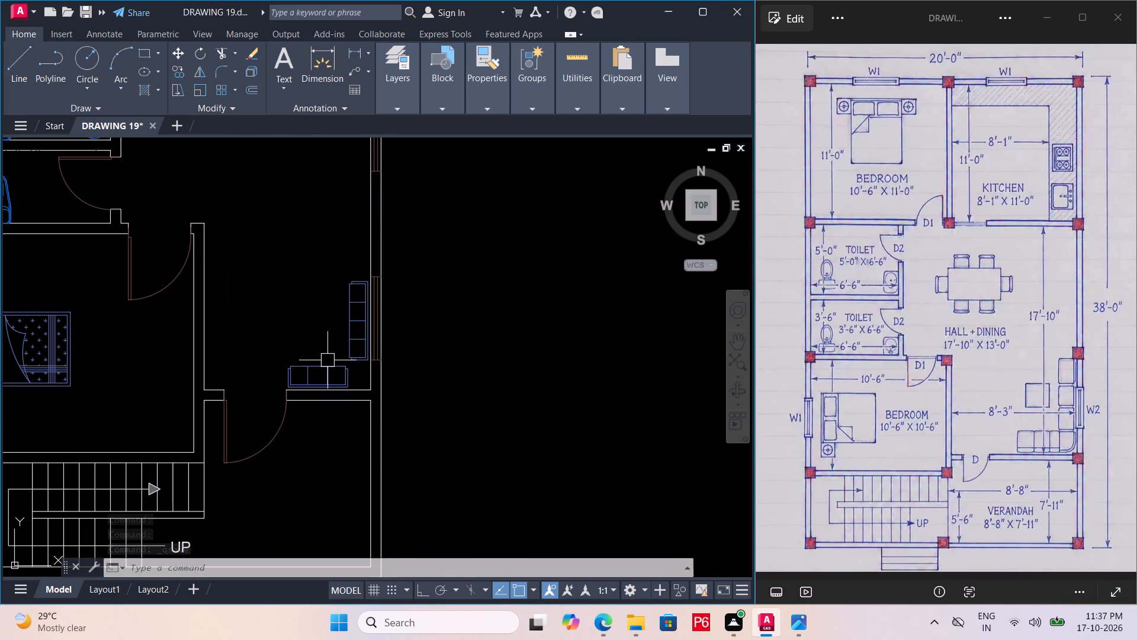
scroll(341, 359, up, 3)
scroll(359, 354, down, 1)
middle_drag(360, 356, 397, 428)
scroll(397, 428, down, 1)
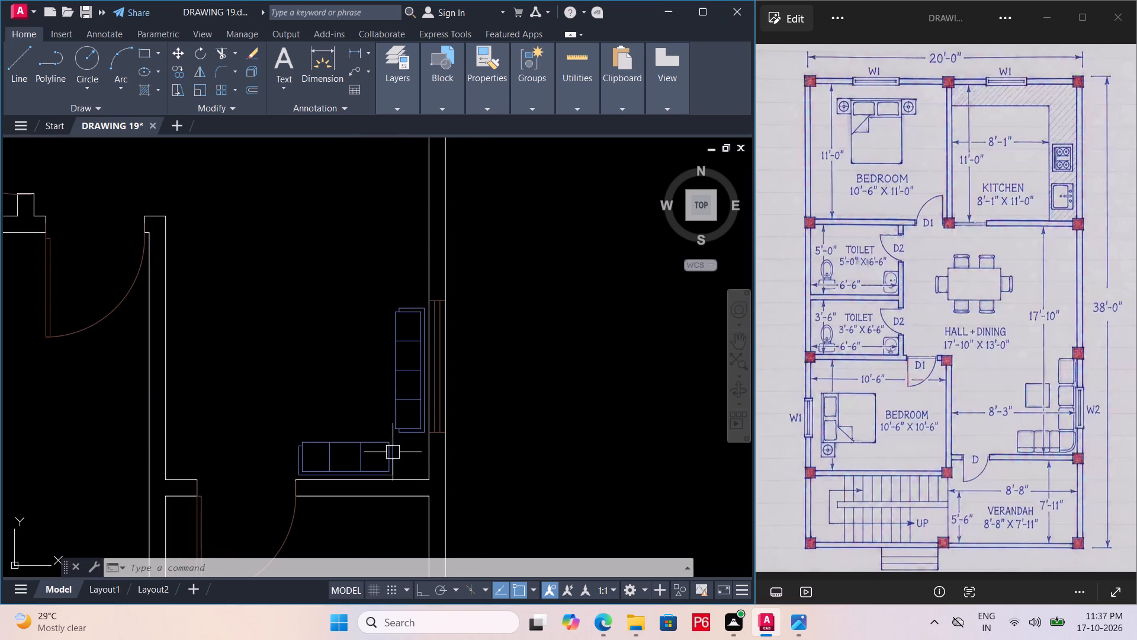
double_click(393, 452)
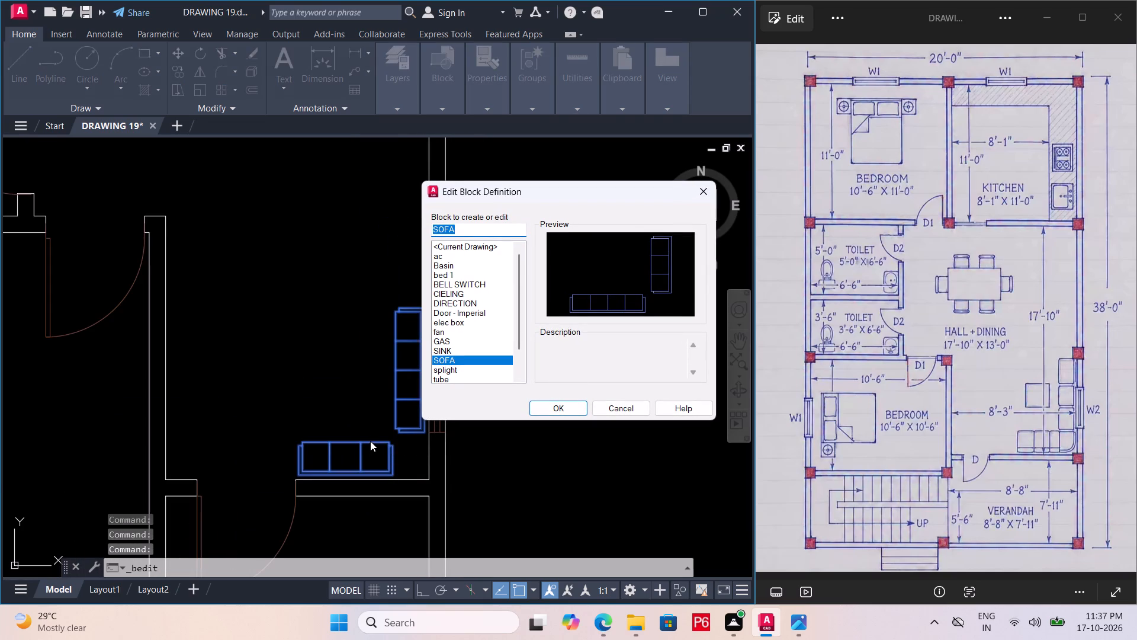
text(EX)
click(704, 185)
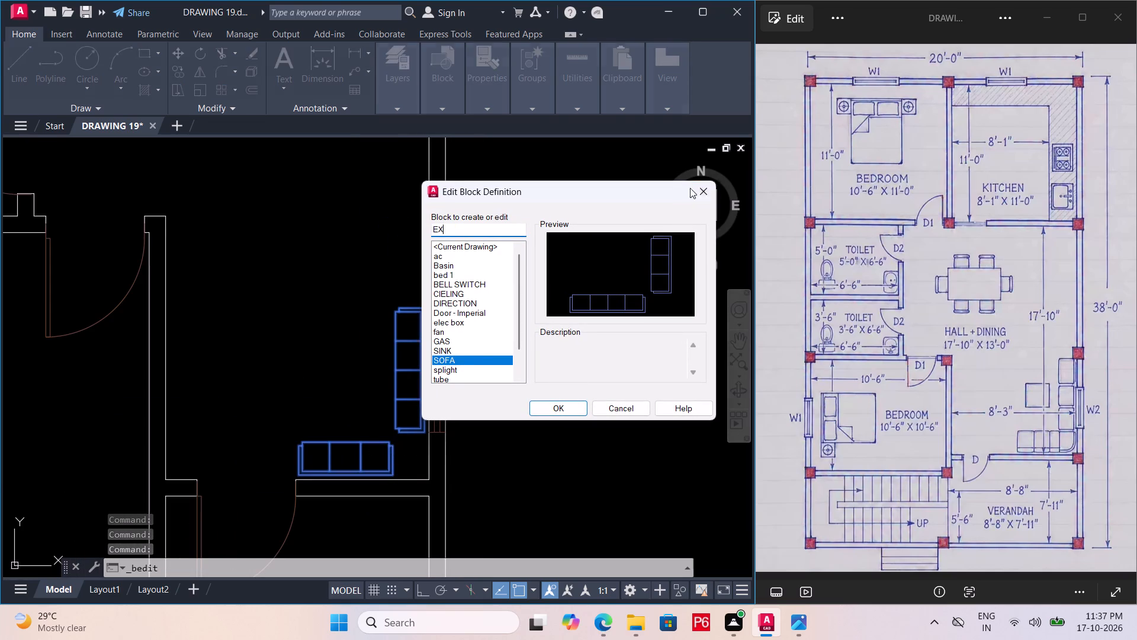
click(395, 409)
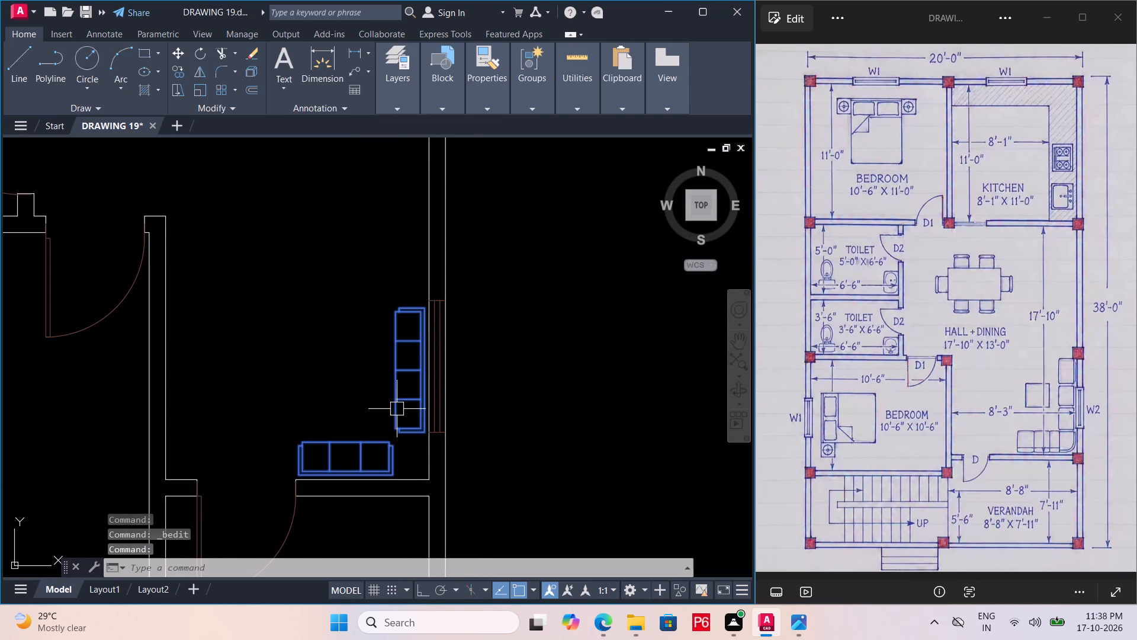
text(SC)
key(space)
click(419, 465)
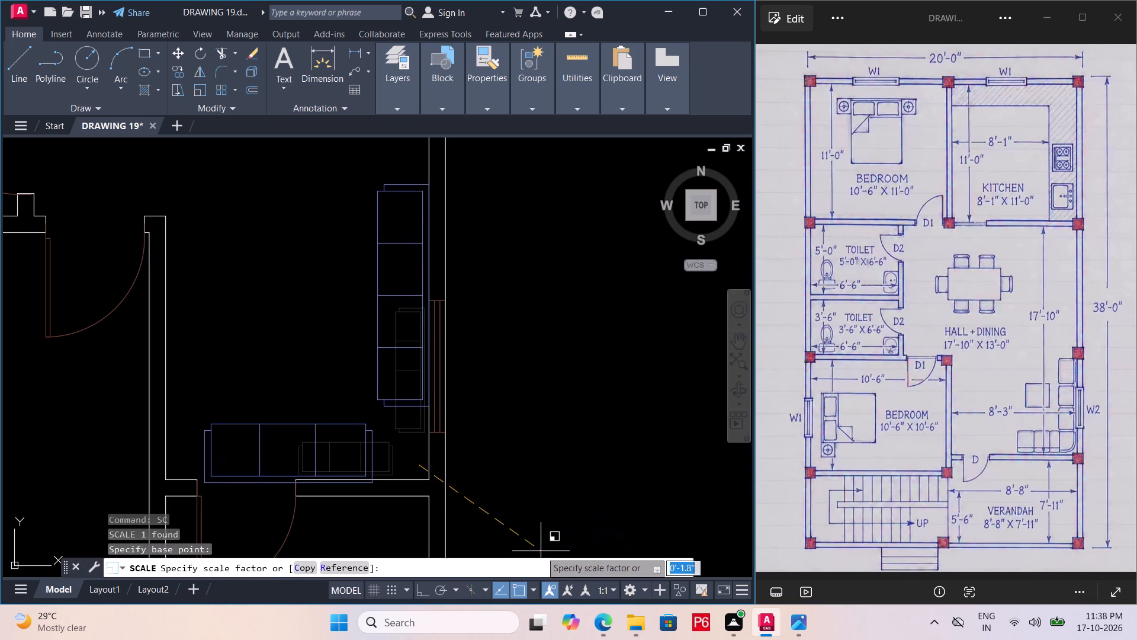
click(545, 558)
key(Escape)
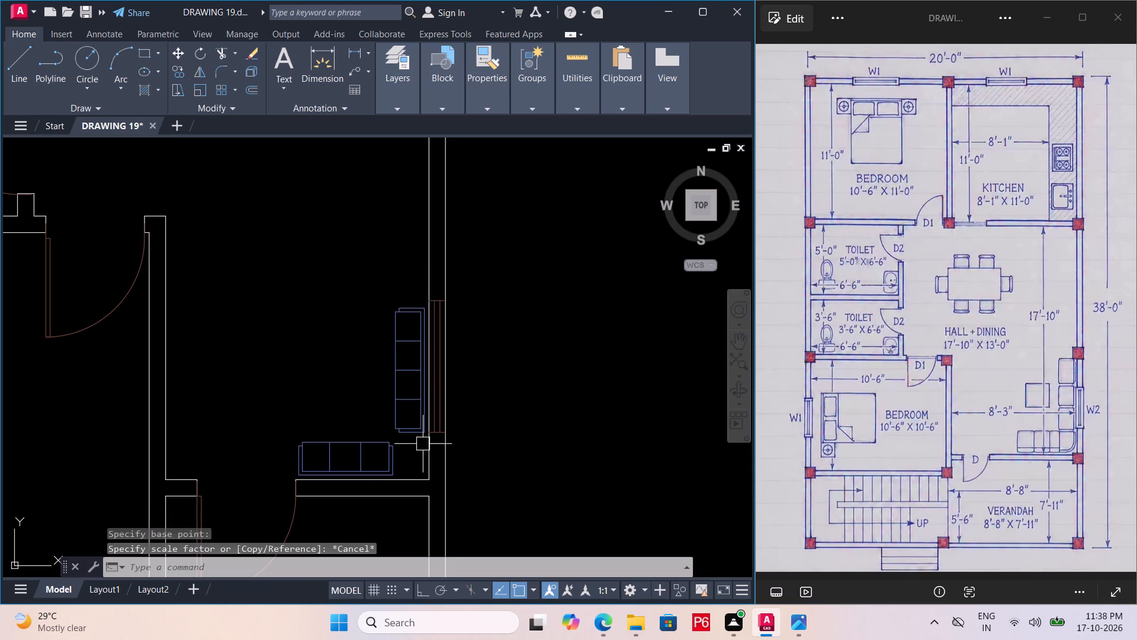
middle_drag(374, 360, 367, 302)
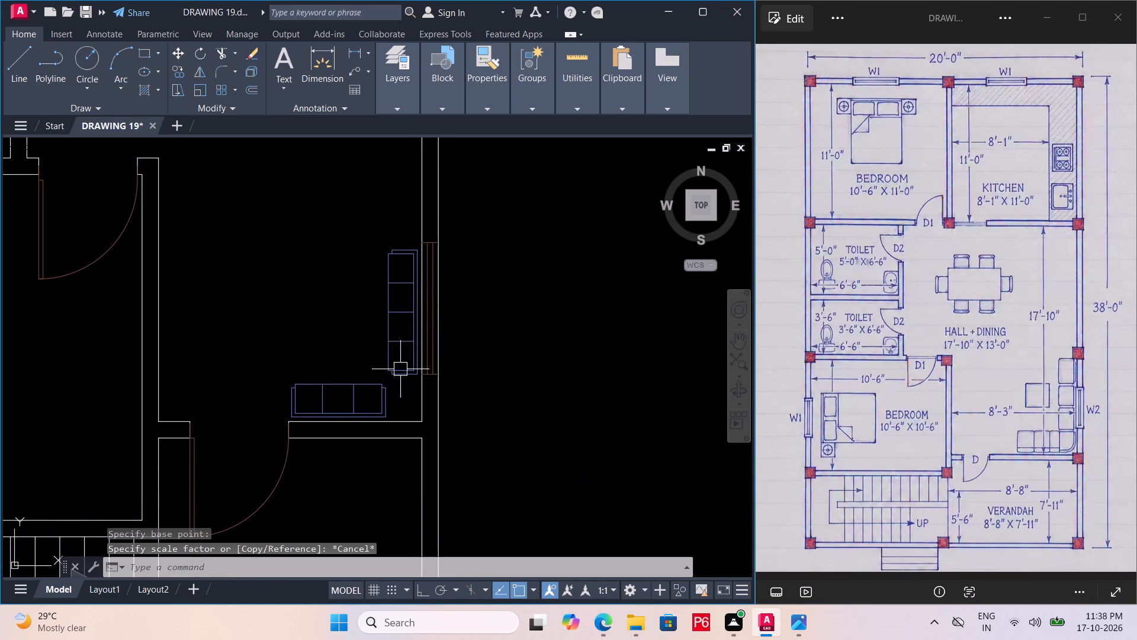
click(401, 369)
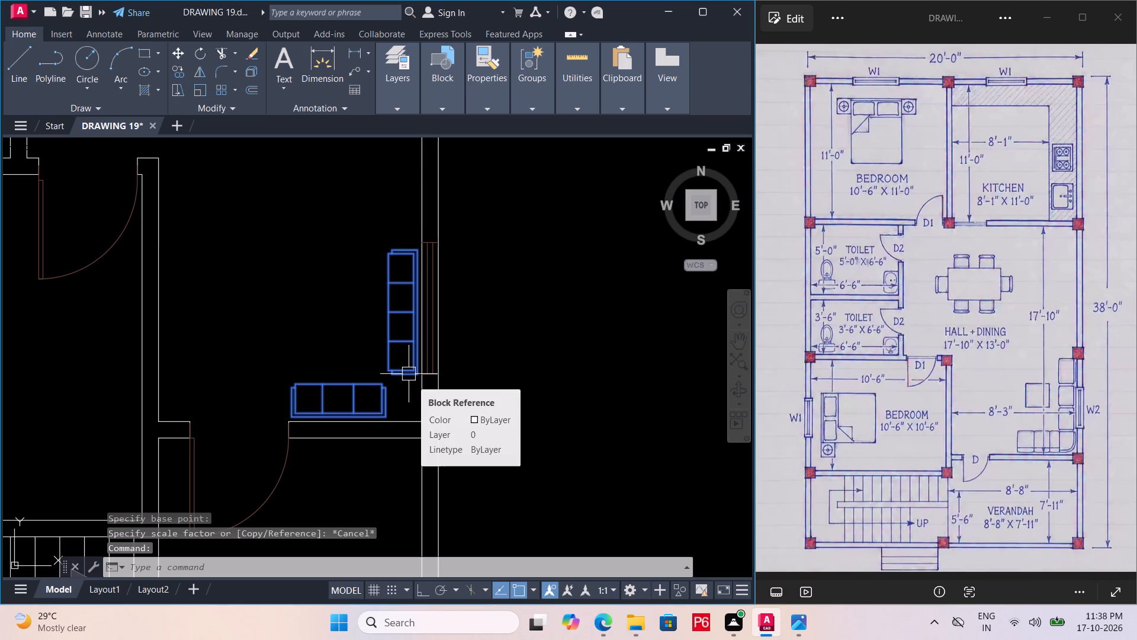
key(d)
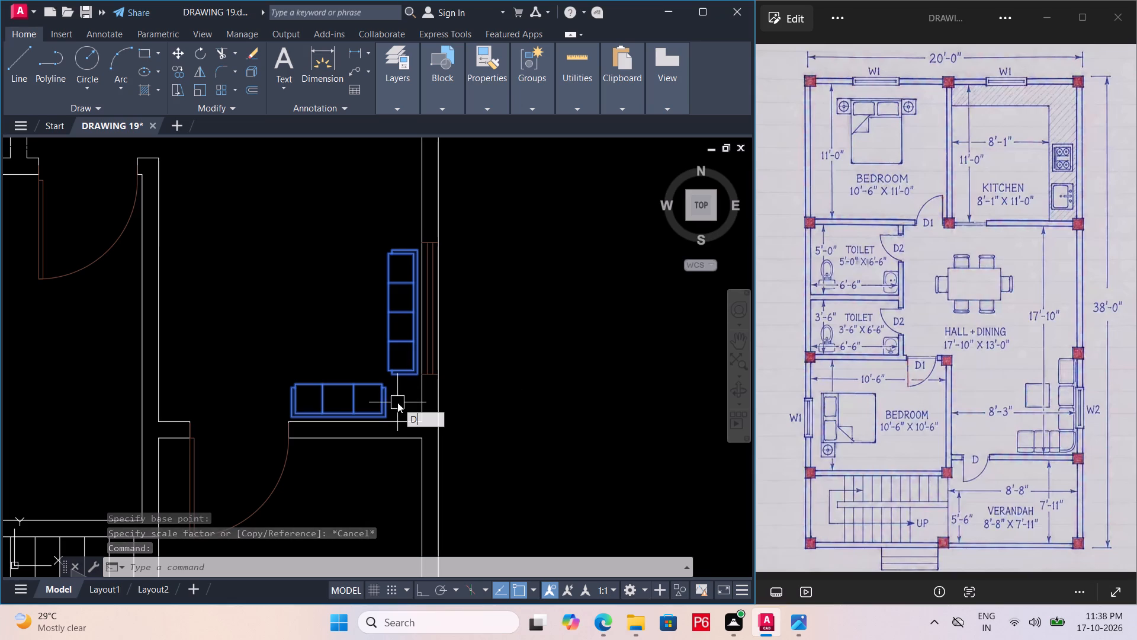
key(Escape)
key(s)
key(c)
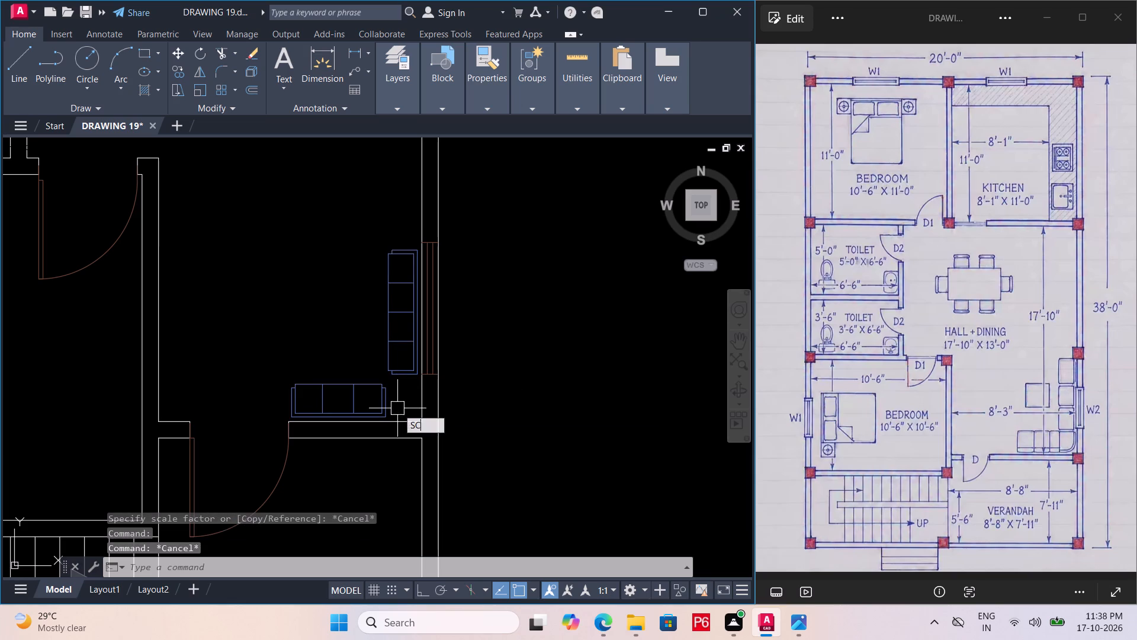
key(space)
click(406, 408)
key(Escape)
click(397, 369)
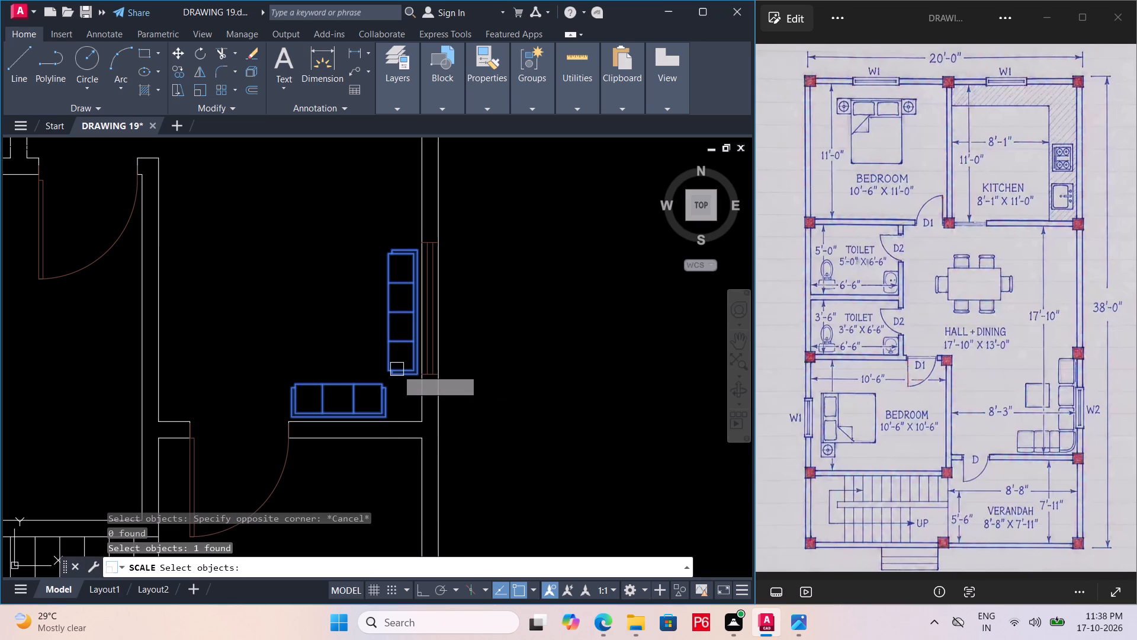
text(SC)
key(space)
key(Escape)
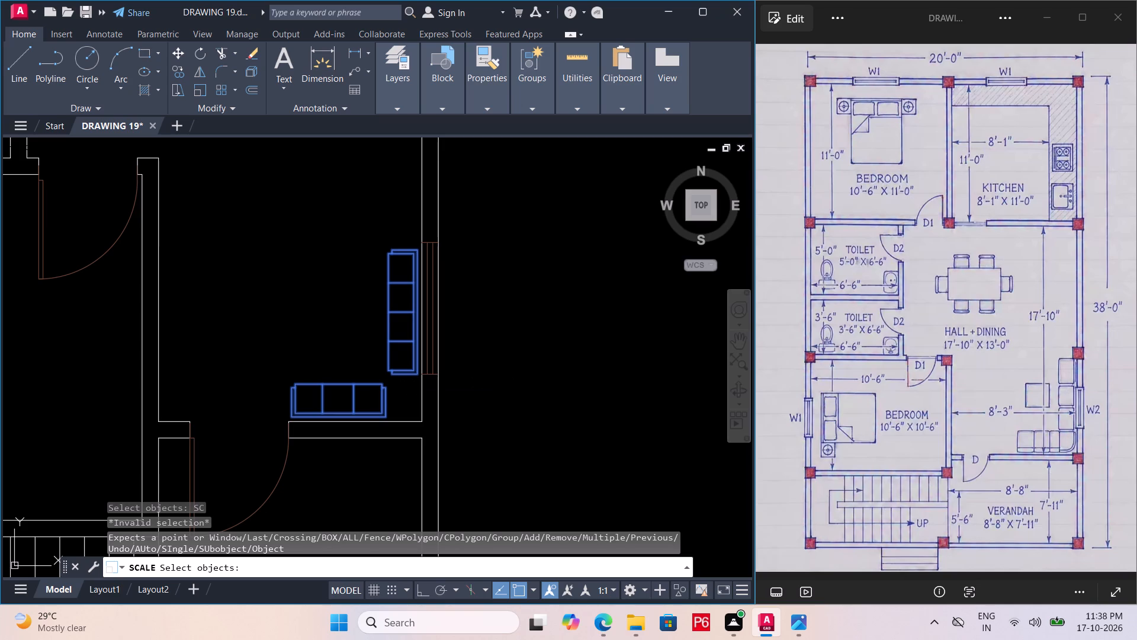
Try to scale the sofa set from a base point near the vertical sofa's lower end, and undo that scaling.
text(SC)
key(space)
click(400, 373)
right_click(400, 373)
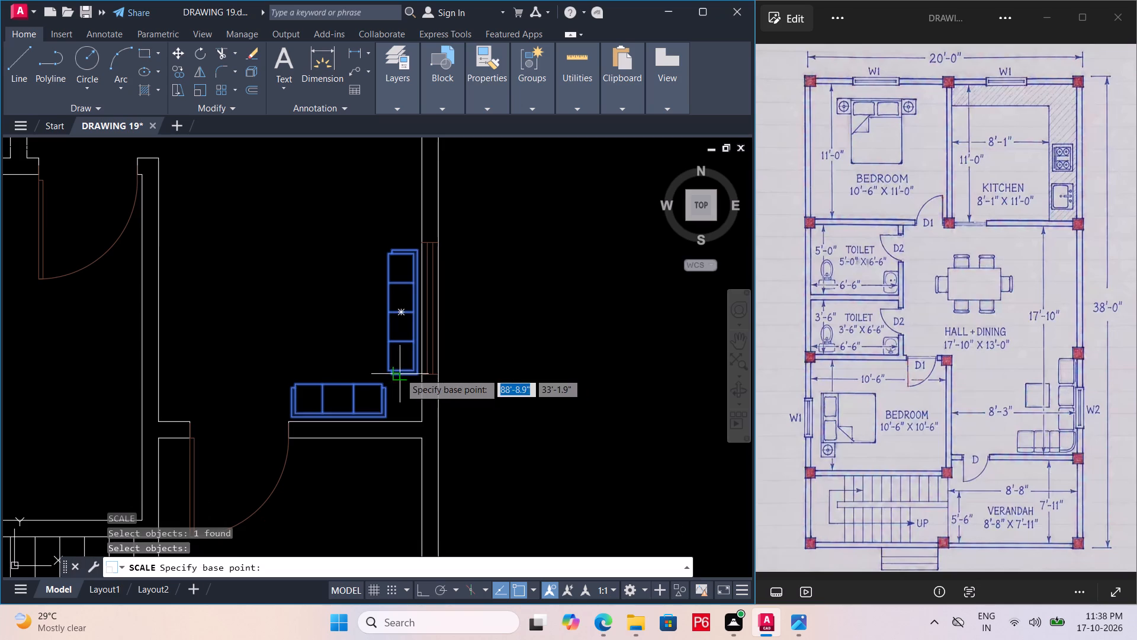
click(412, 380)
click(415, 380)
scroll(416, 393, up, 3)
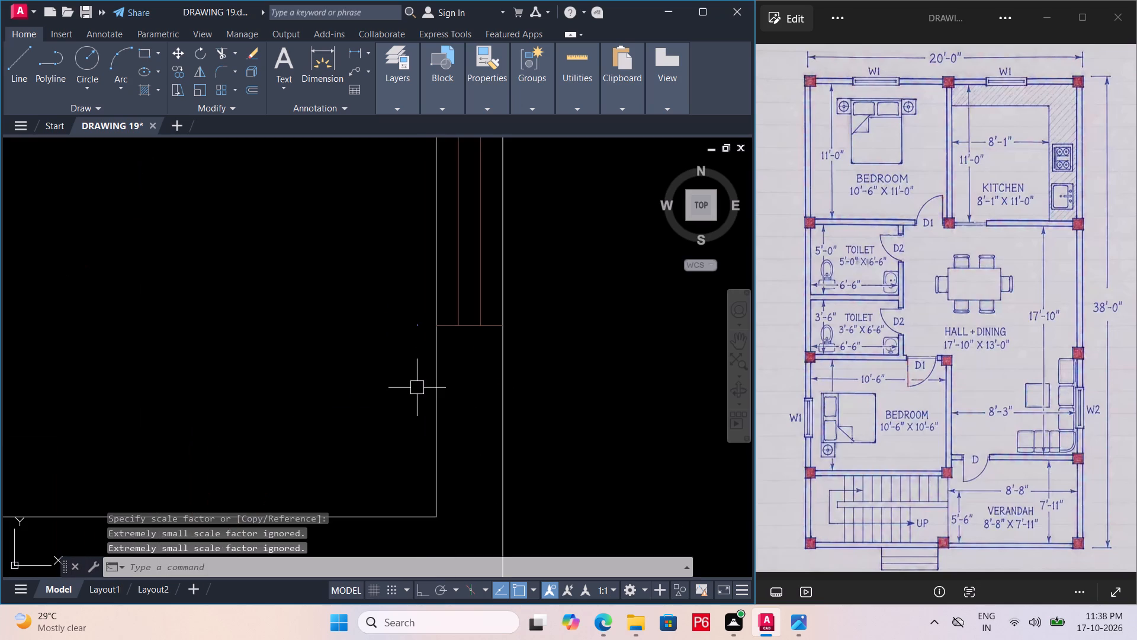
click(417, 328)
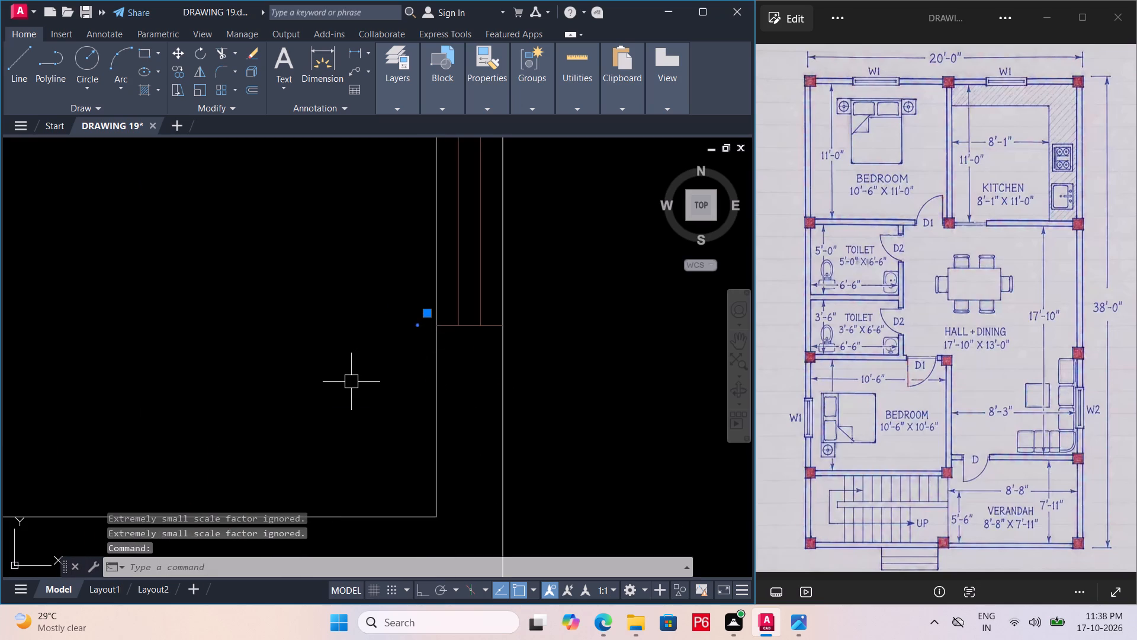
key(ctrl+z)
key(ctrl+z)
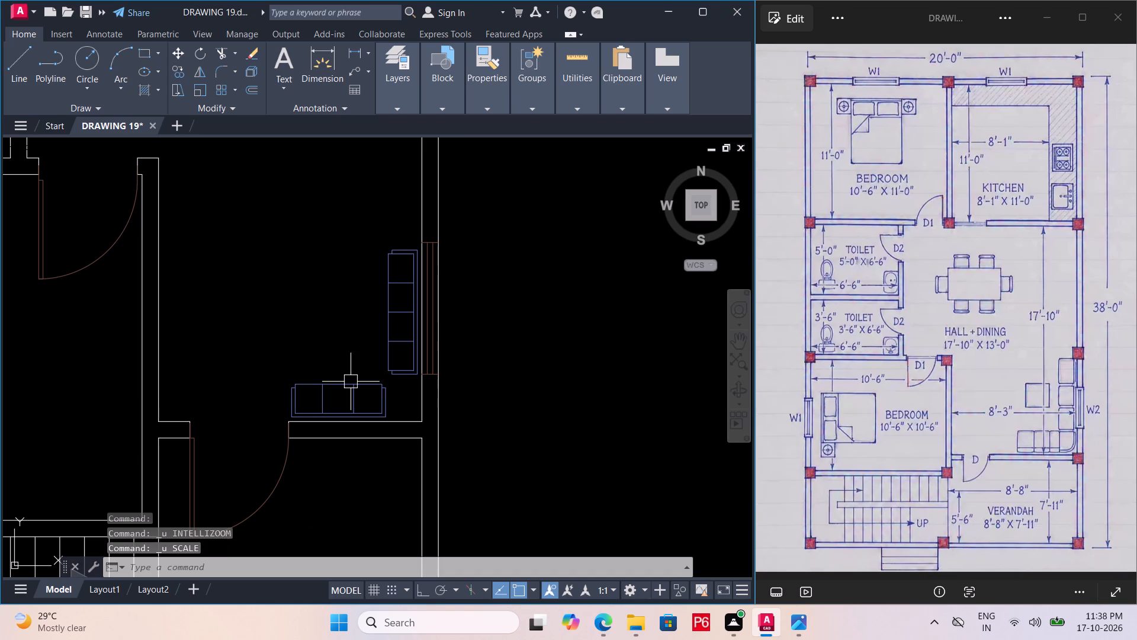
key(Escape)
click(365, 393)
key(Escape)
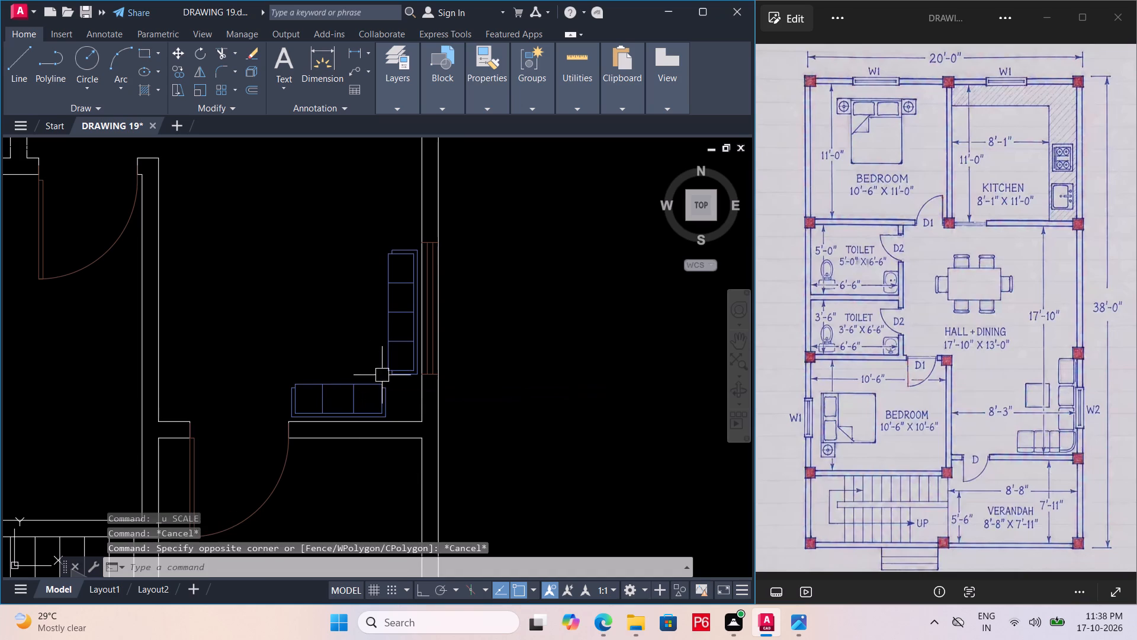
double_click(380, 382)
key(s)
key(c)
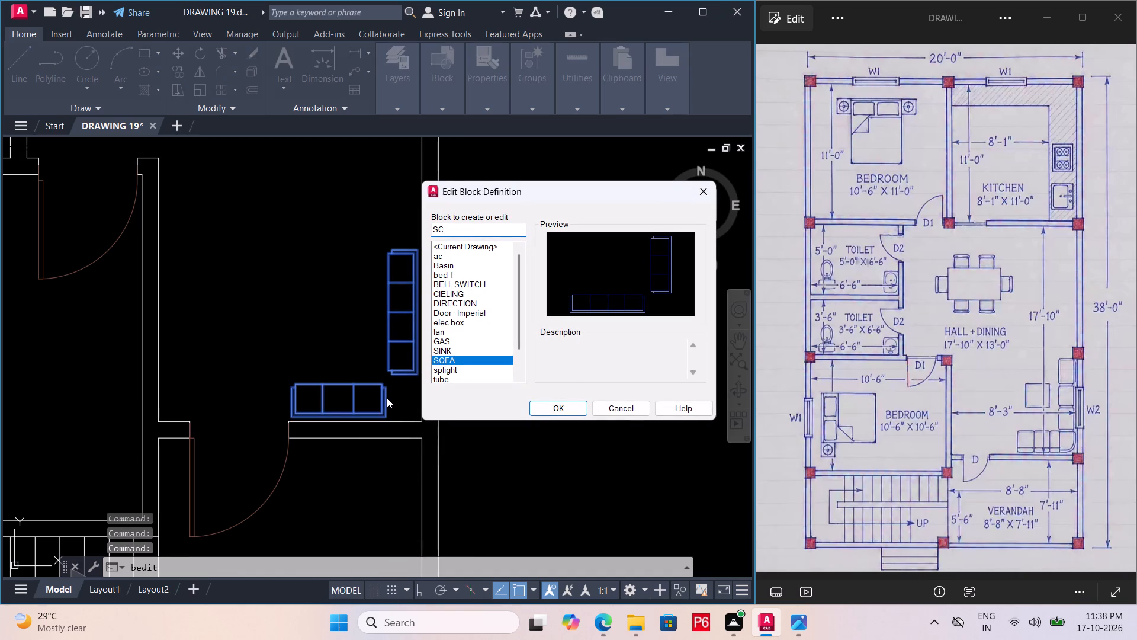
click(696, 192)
Scale up the hall's sofa set by a factor of about 1.9 from a base point near its inner corner.
click(406, 335)
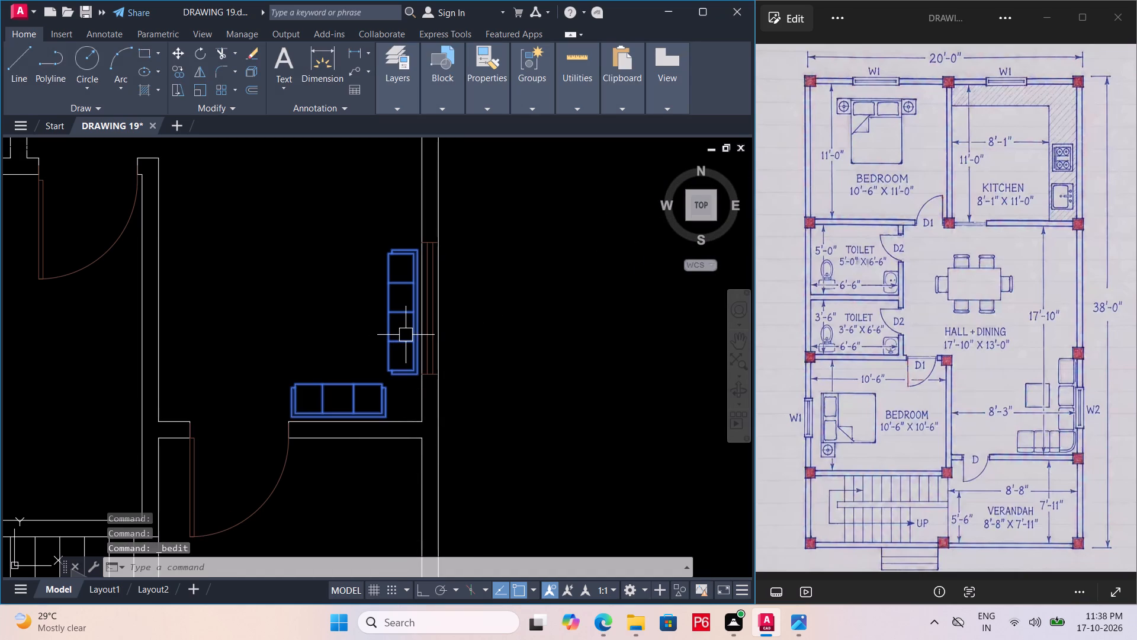
text(SC)
key(space)
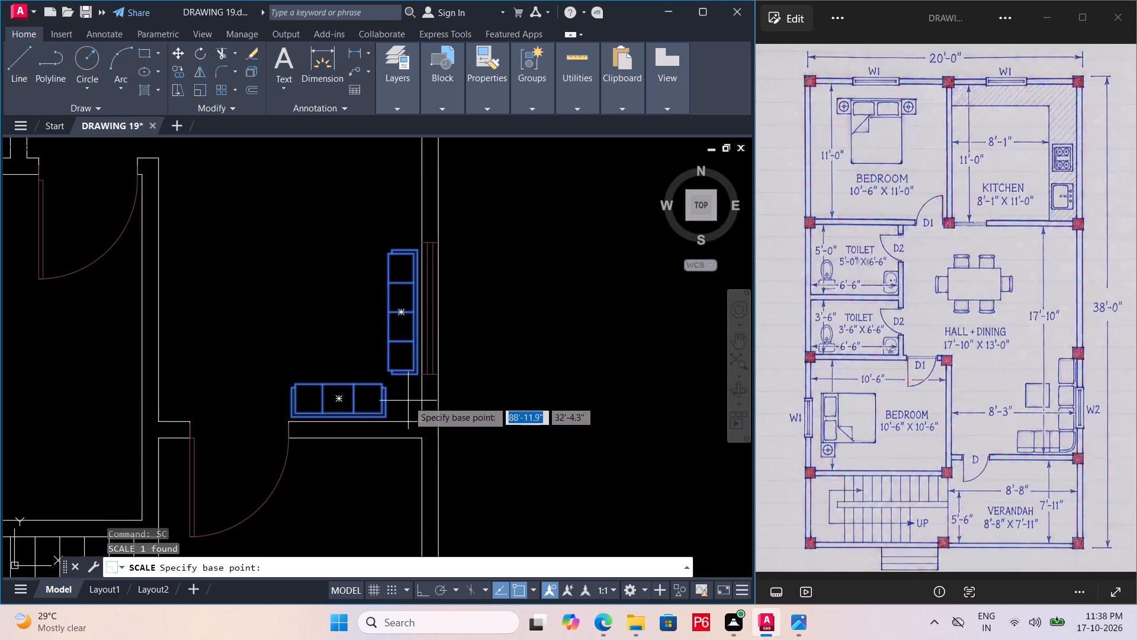
click(404, 403)
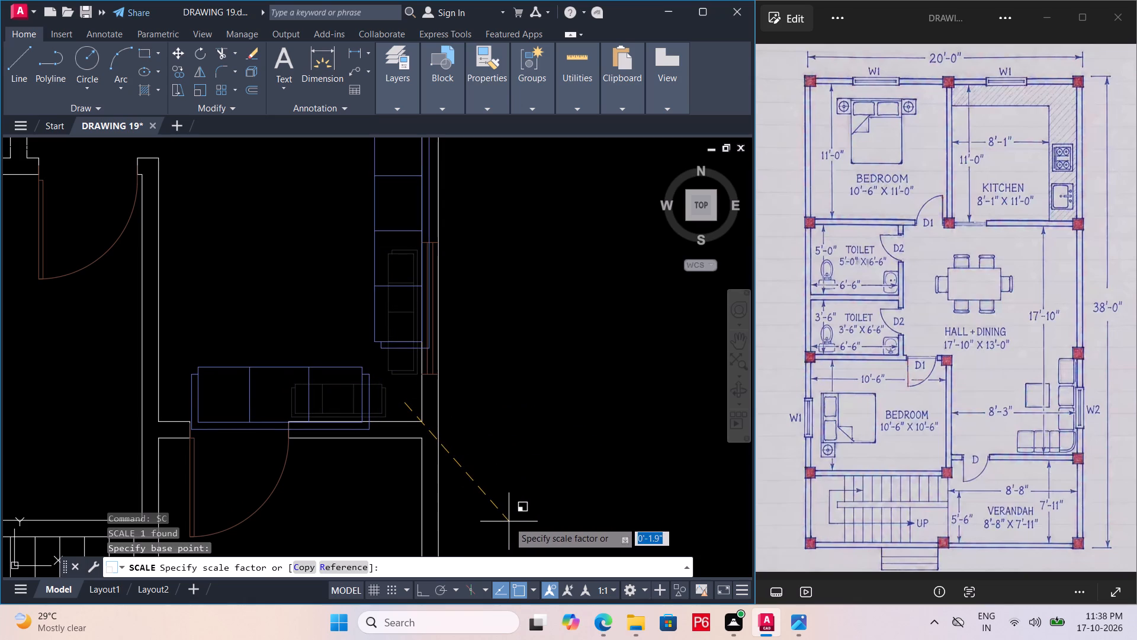
click(509, 521)
key(Escape)
Move the enlarged sofa set up and inward into the hall so it sits clear of the walls.
click(365, 402)
middle_drag(364, 397, 400, 426)
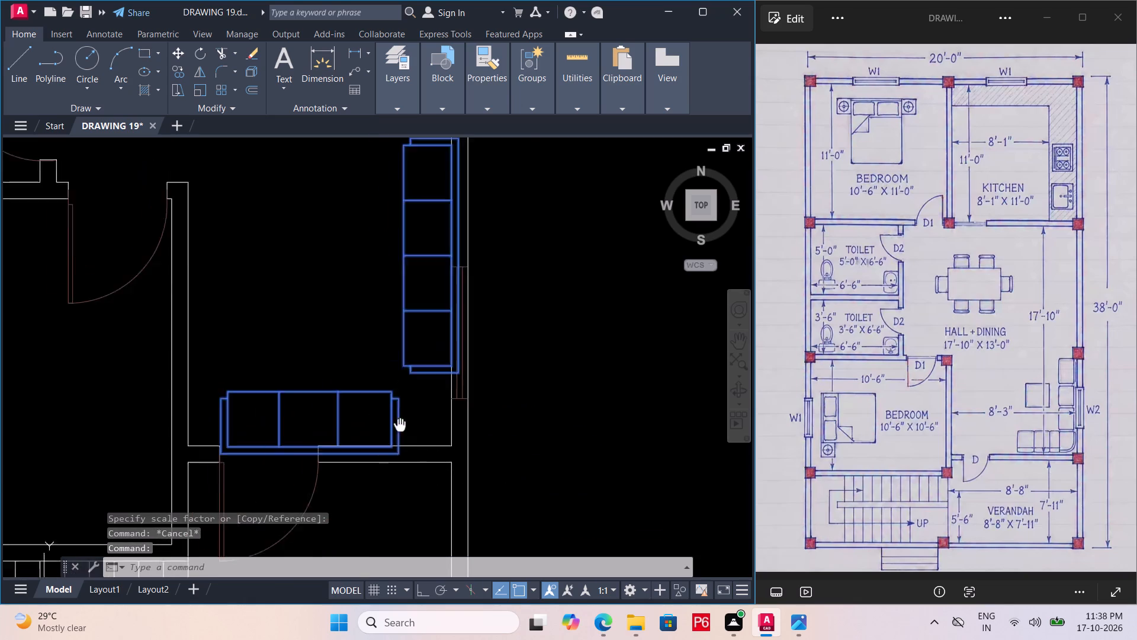
middle_drag(400, 426, 455, 471)
key(m)
key(space)
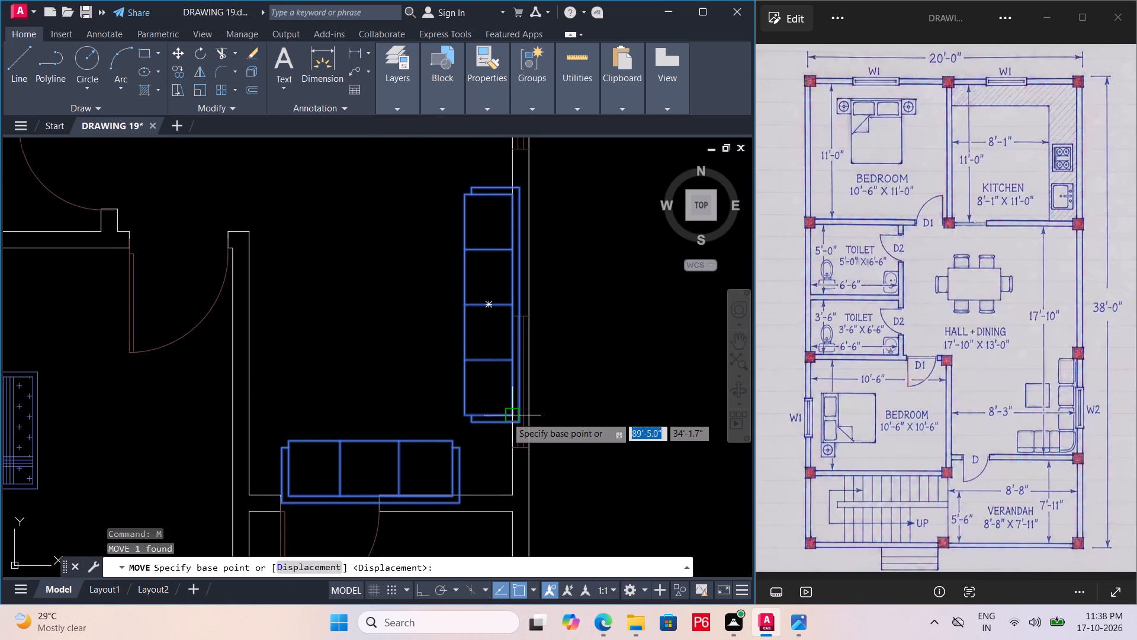
click(507, 417)
click(487, 388)
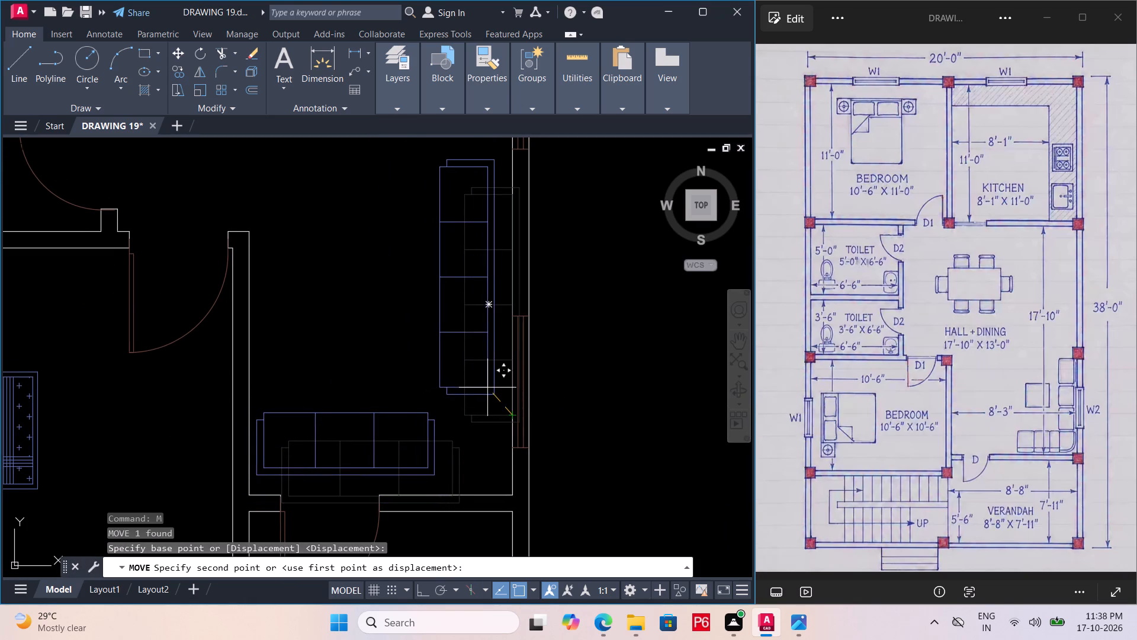
key(Escape)
double_click(469, 398)
key(Escape)
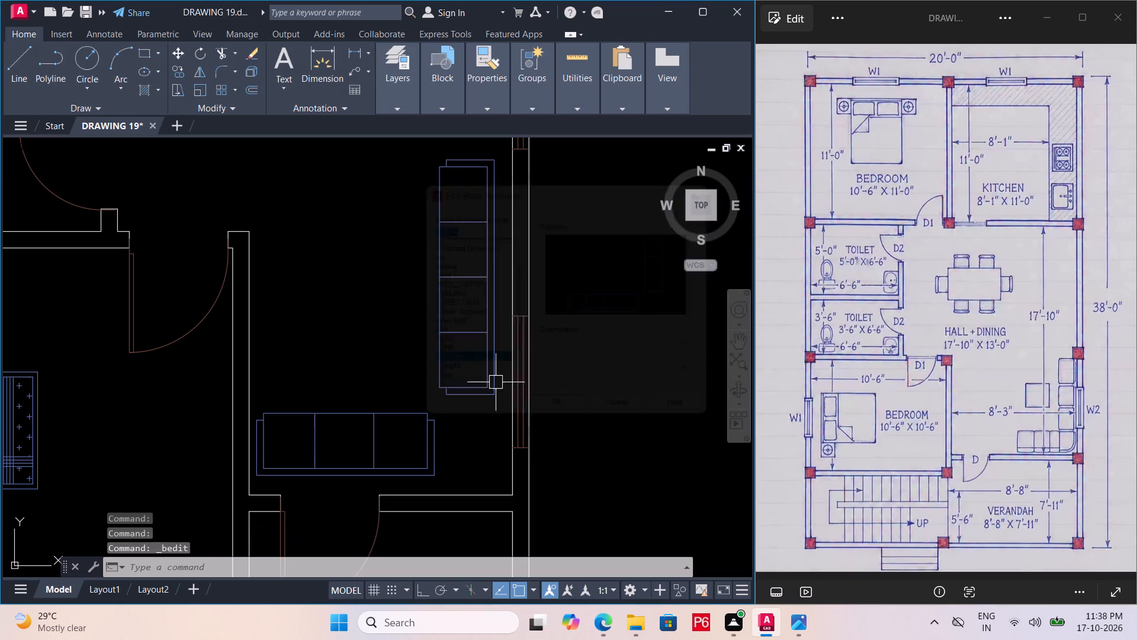
Explode the sofa set block into separate objects.
click(458, 321)
click(445, 334)
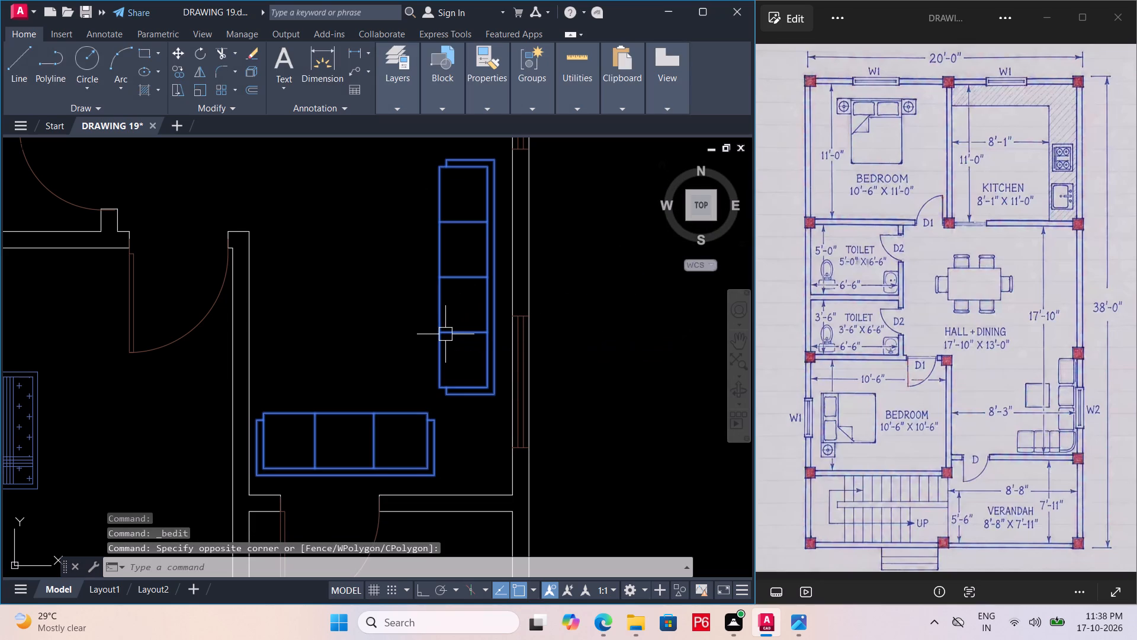
text(EX)
text(PL)
click(492, 363)
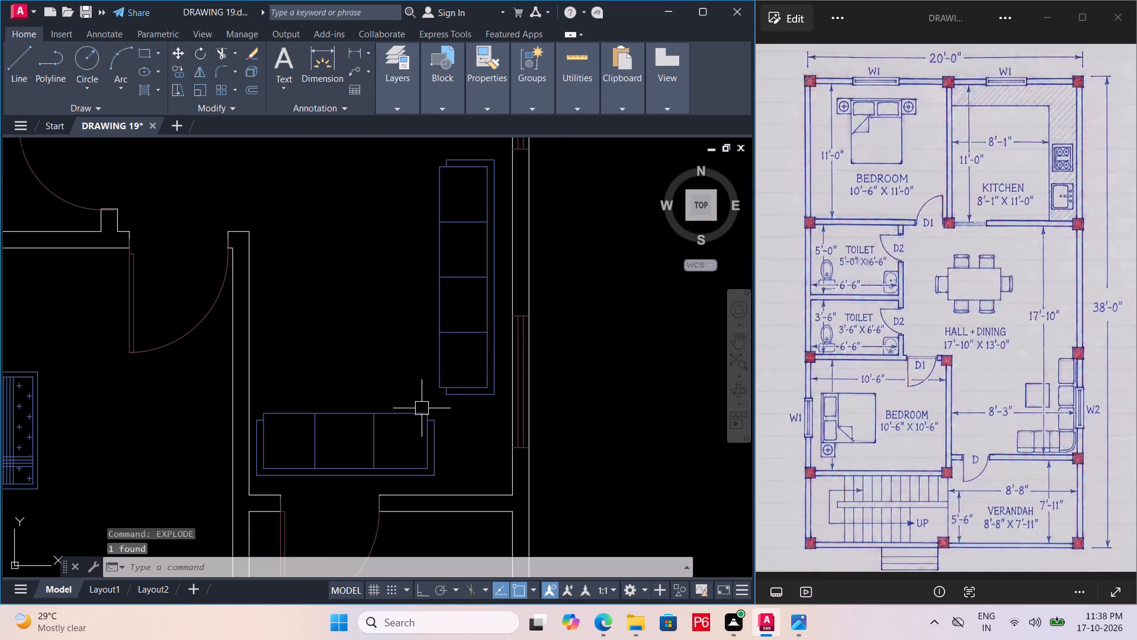
Erase the horizontal three-seat sofa, including its outlines and both seat divider lines.
middle_drag(378, 401, 407, 328)
scroll(407, 328, up, 1)
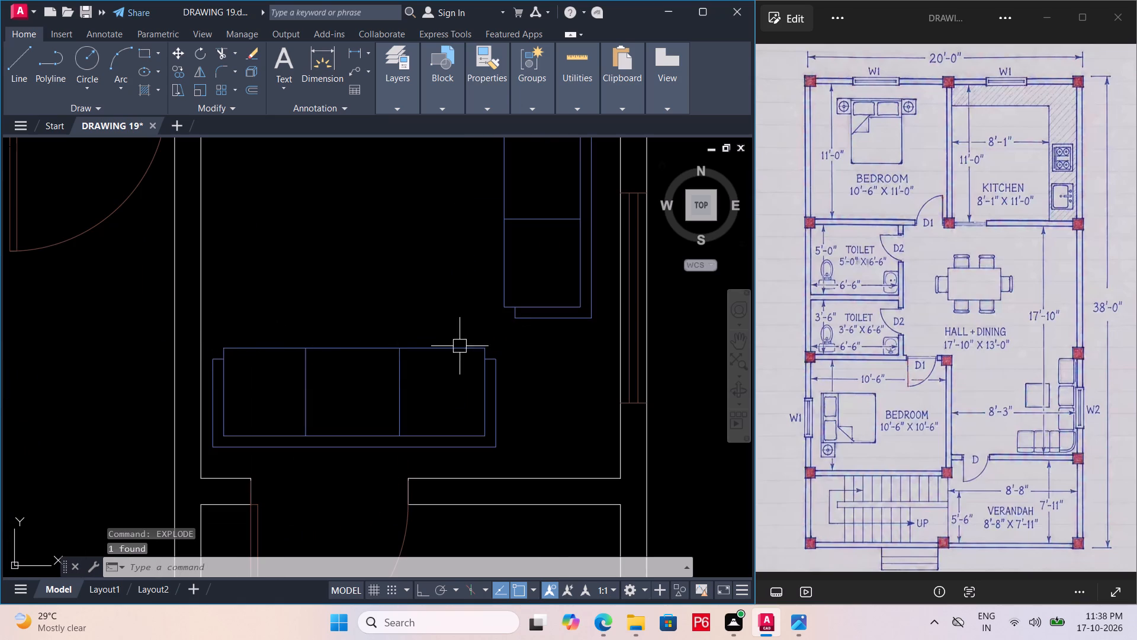
key(Escape)
click(522, 344)
double_click(322, 433)
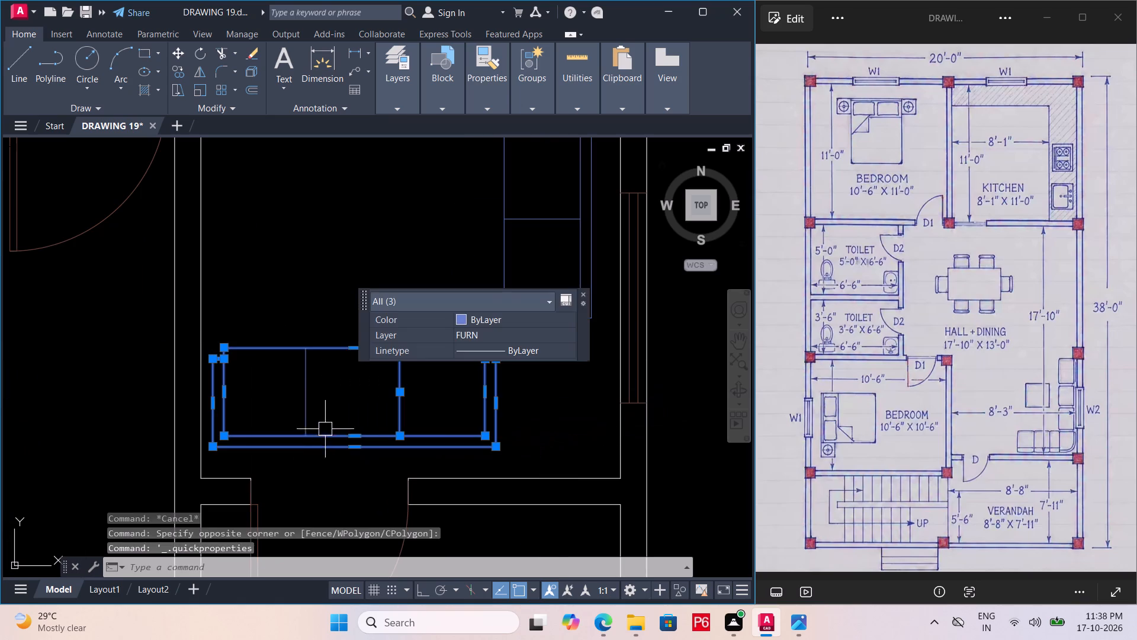
key(Delete)
click(307, 385)
key(Delete)
Define the remaining vertical four-seat sofa's objects as a block named S, converting them to the block.
middle_drag(352, 416, 293, 452)
scroll(293, 452, down, 1)
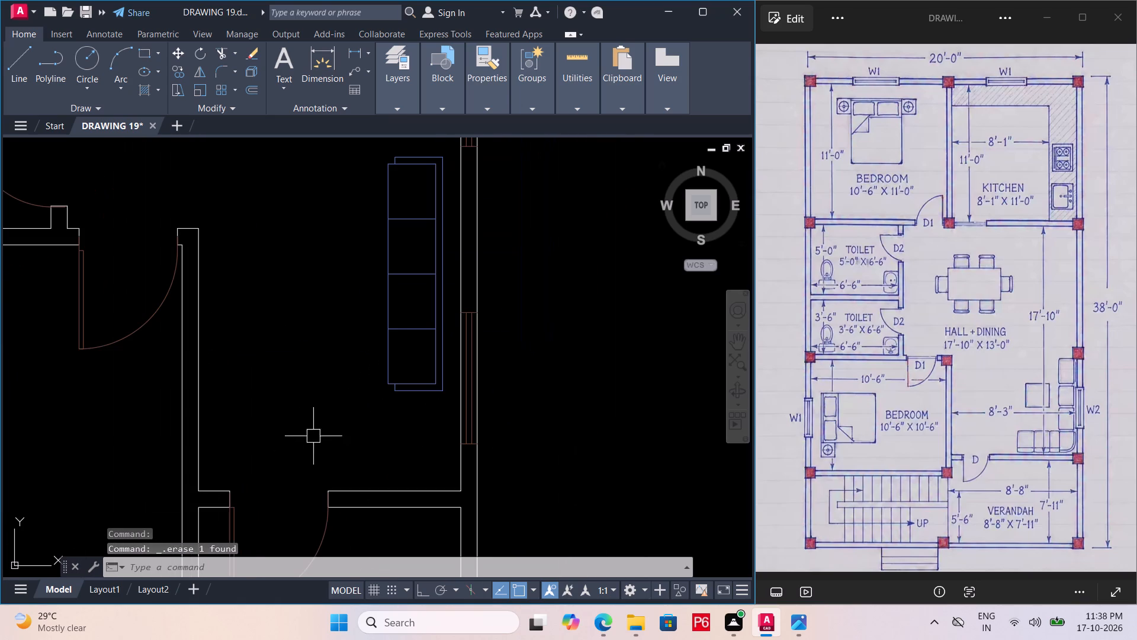
middle_drag(337, 158, 314, 185)
click(345, 165)
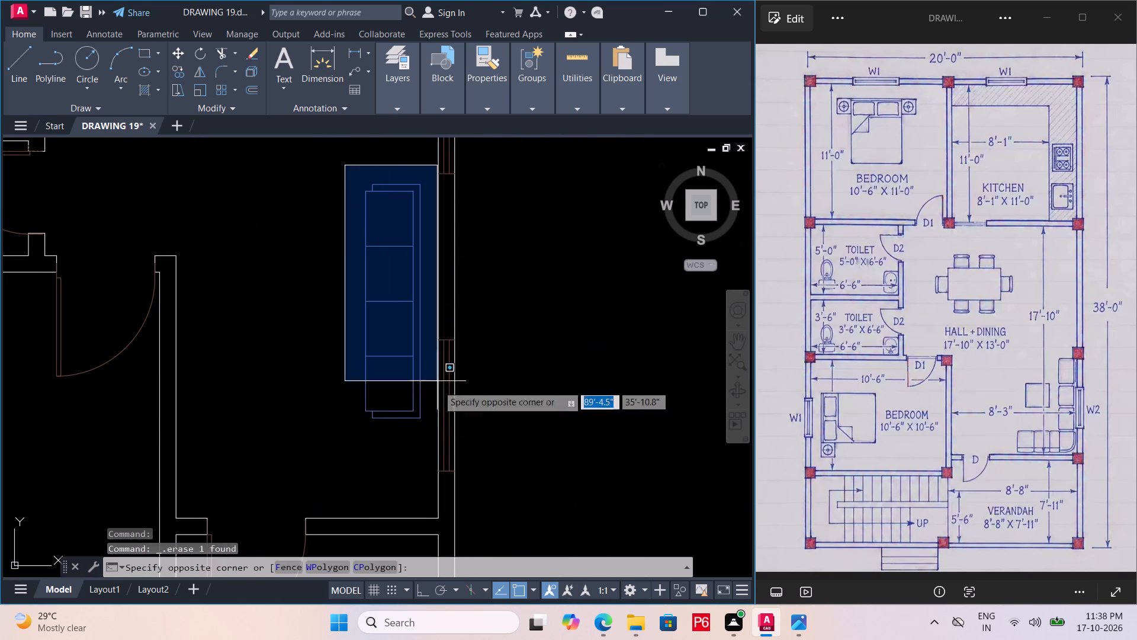
click(428, 447)
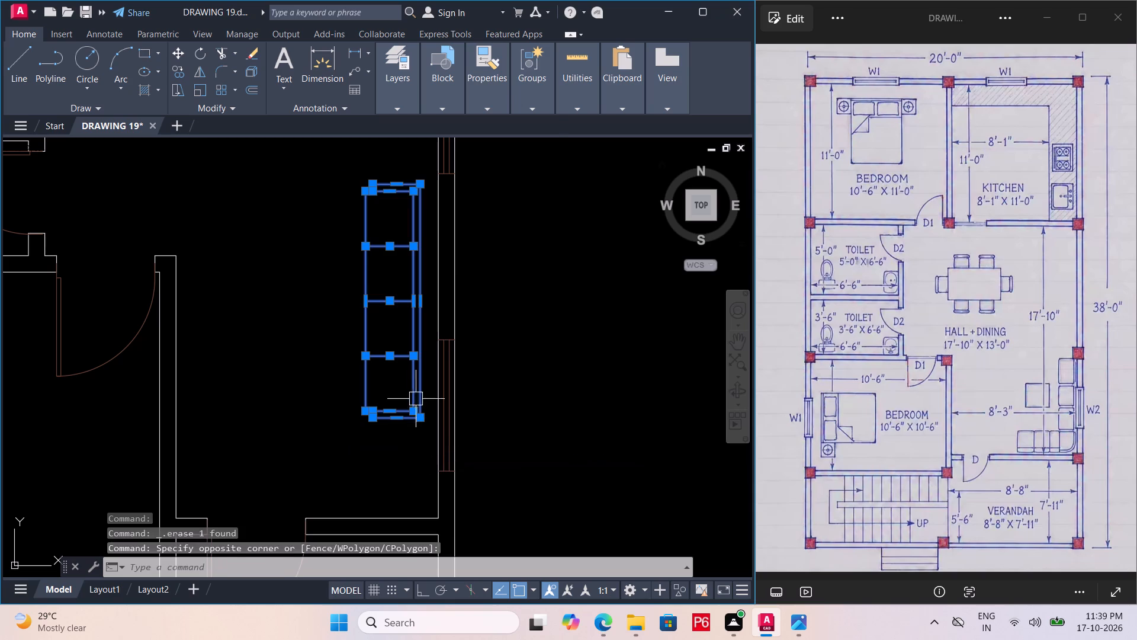
right_click(412, 395)
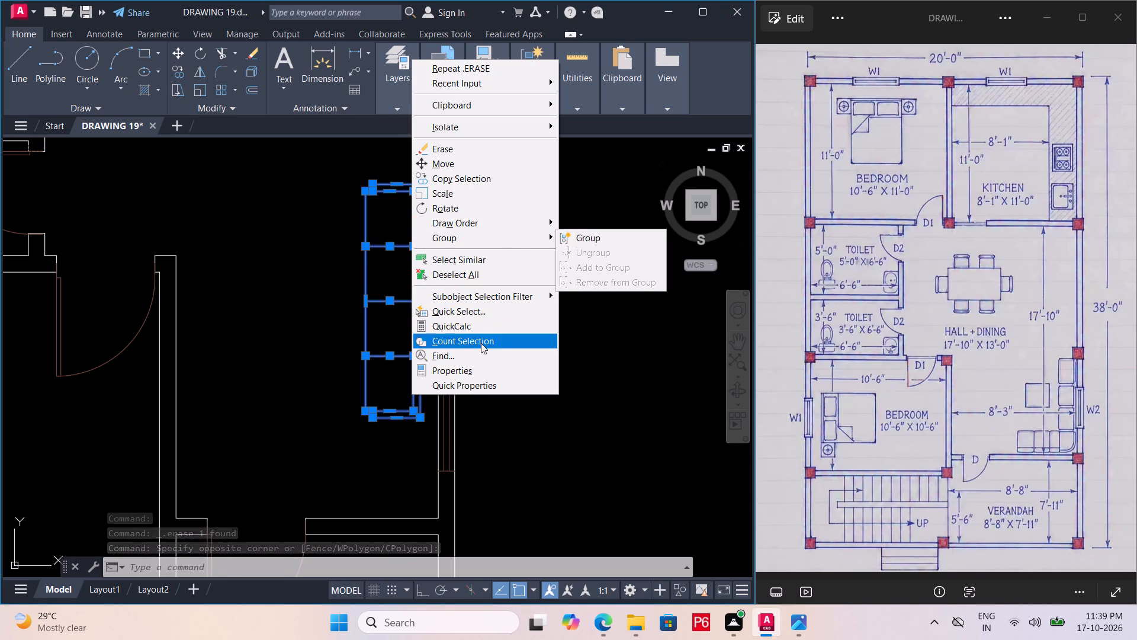
key(Escape)
key(b)
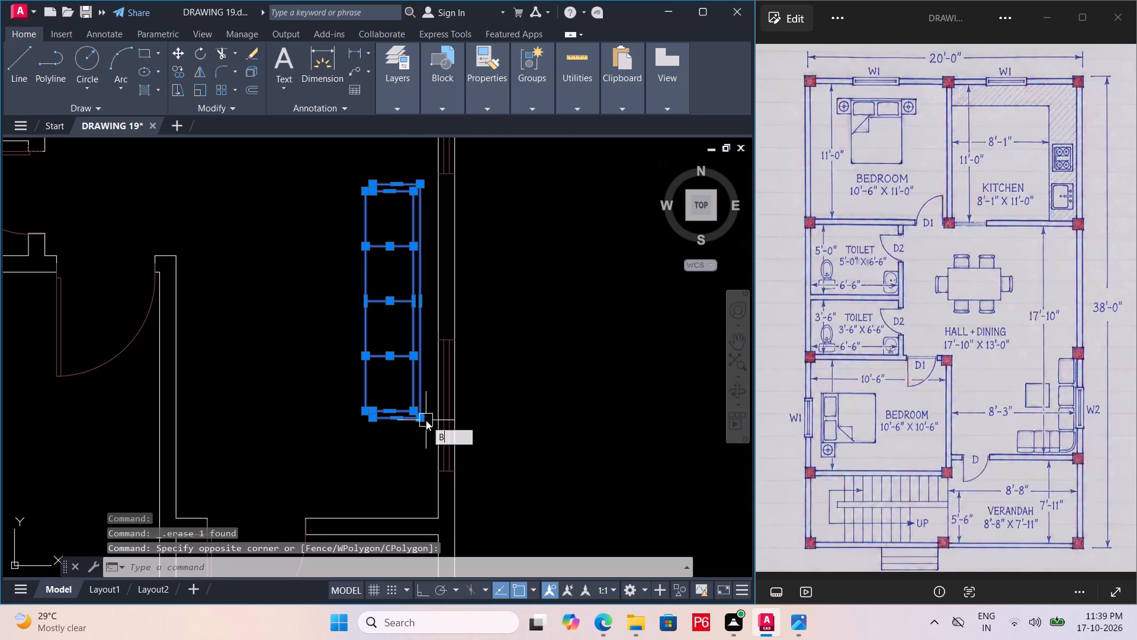
key(space)
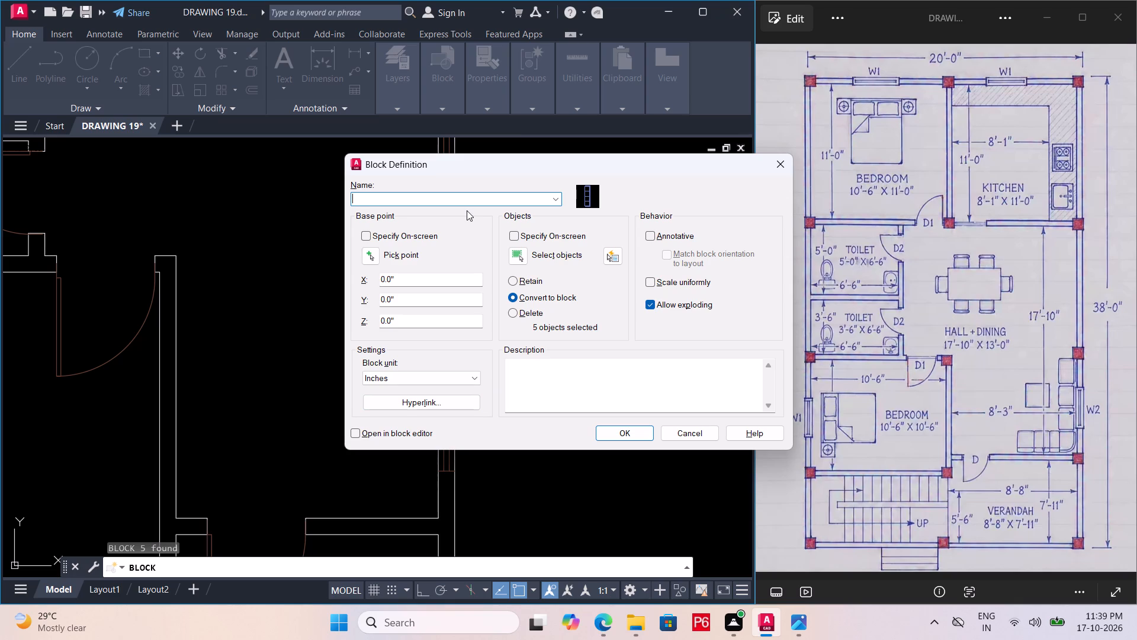
key(s)
click(608, 435)
key(Escape)
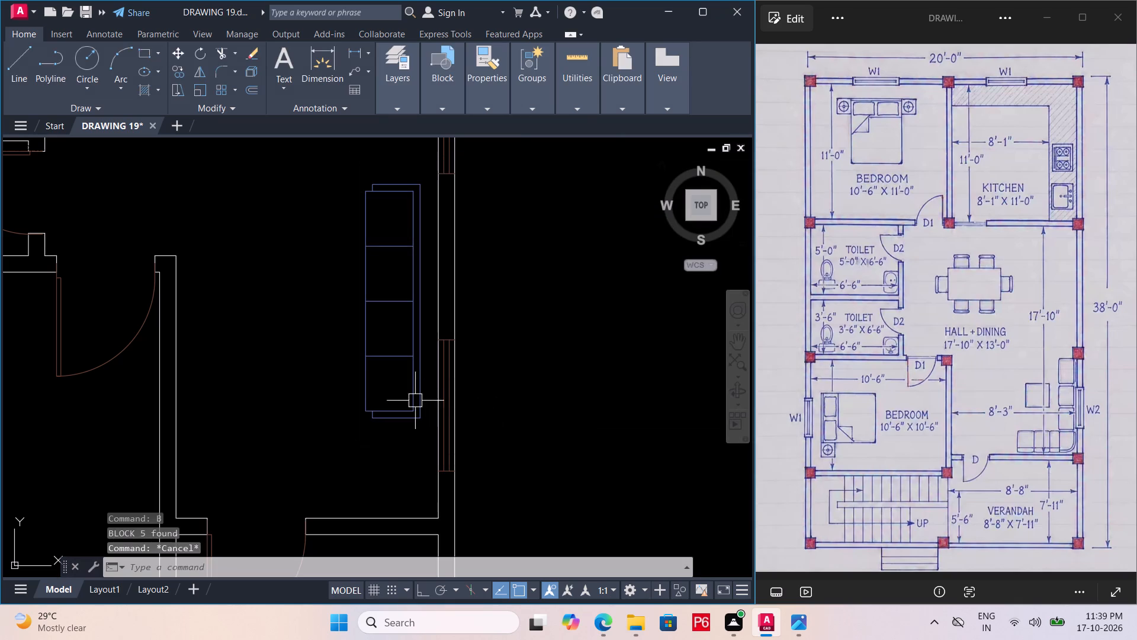
Move the vertical four-seat sofa down along the hall's window wall, close to the hall's bottom corner.
click(413, 405)
key(m)
key(space)
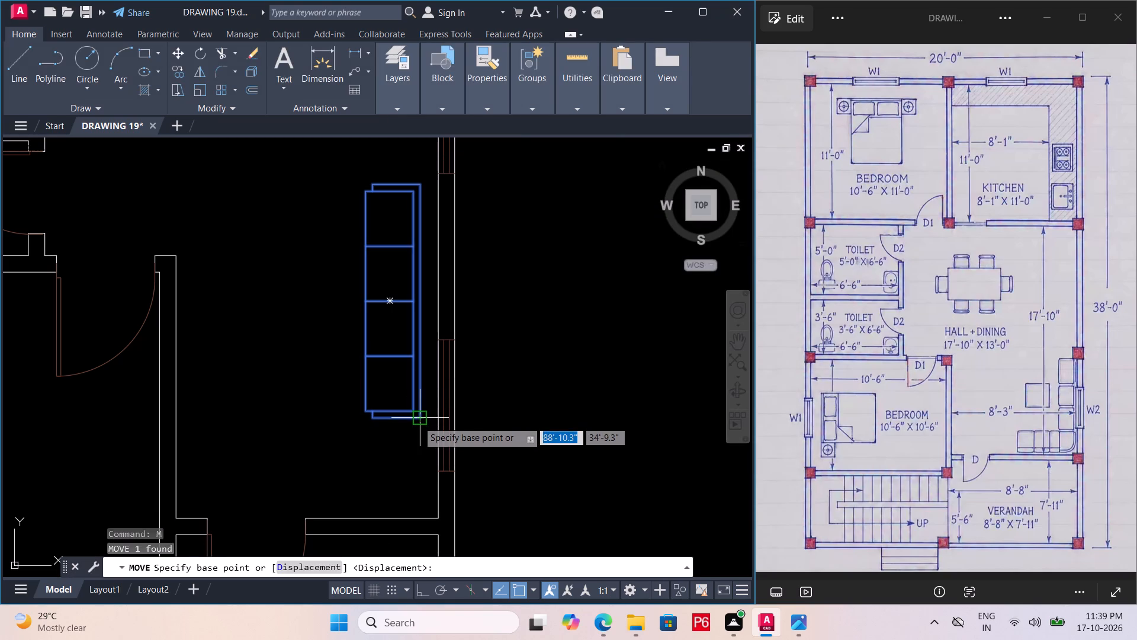
click(417, 421)
drag(425, 499, 427, 491)
scroll(497, 420, down, 2)
middle_drag(498, 416, 579, 320)
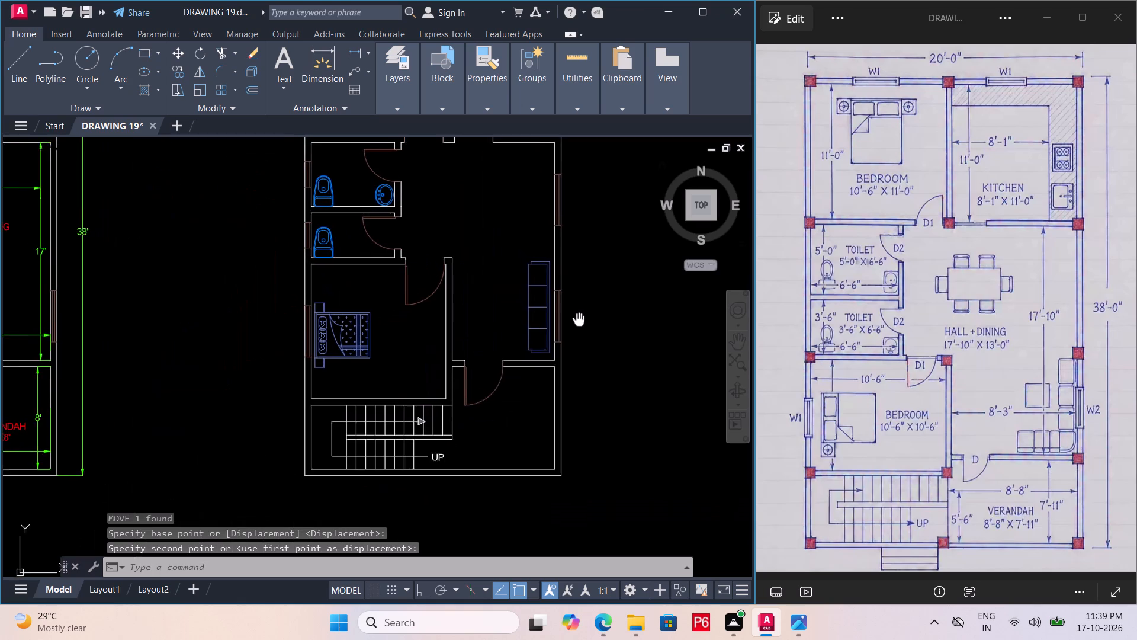
middle_drag(579, 320, 587, 354)
key(ctrl+z)
scroll(586, 364, down, 2)
middle_click(587, 364)
scroll(580, 377, down, 1)
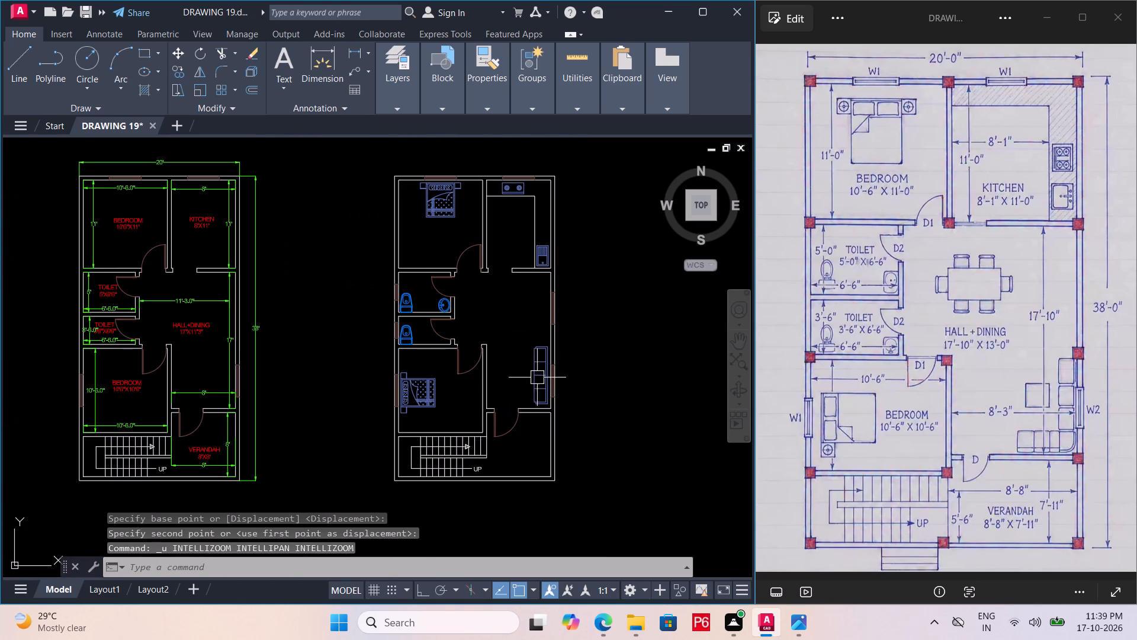
key(Escape)
Scale up the lower bedroom's bed block freehand, using the bed's bottom foot-end corner as the base point.
click(425, 407)
scroll(432, 411, up, 2)
key(a)
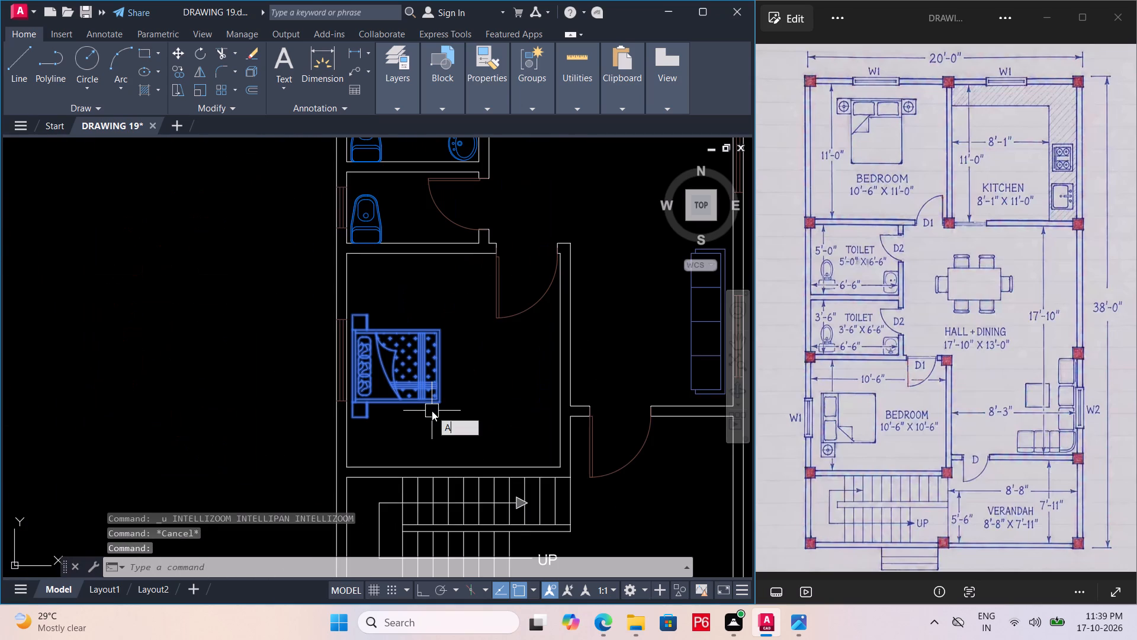
key(Escape)
key(s)
key(c)
key(space)
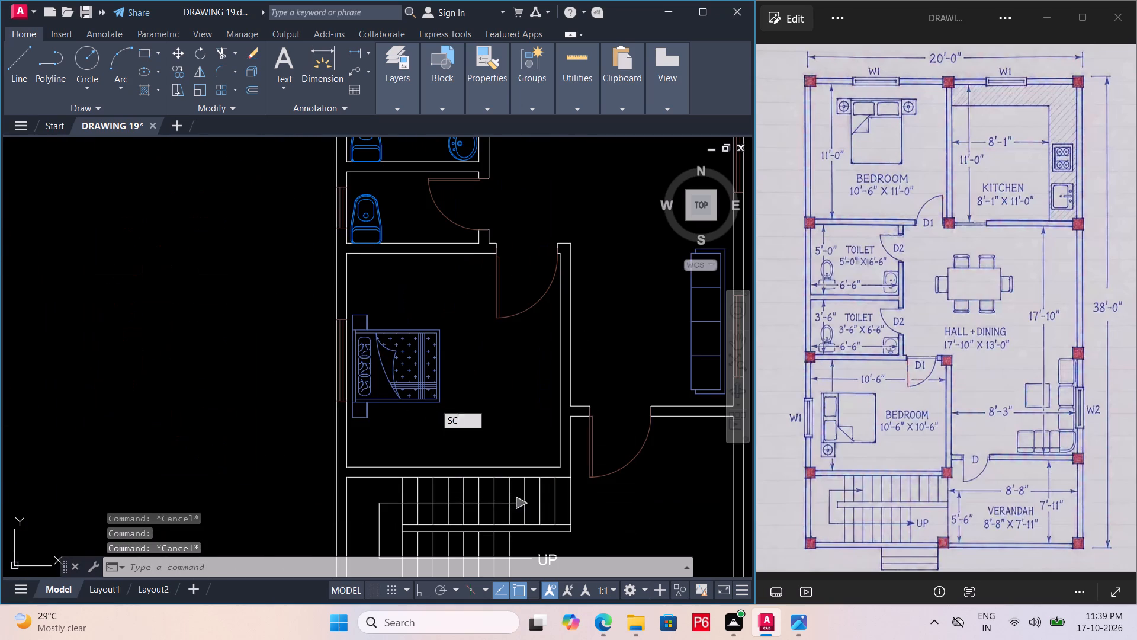
click(441, 404)
right_click(442, 402)
click(442, 402)
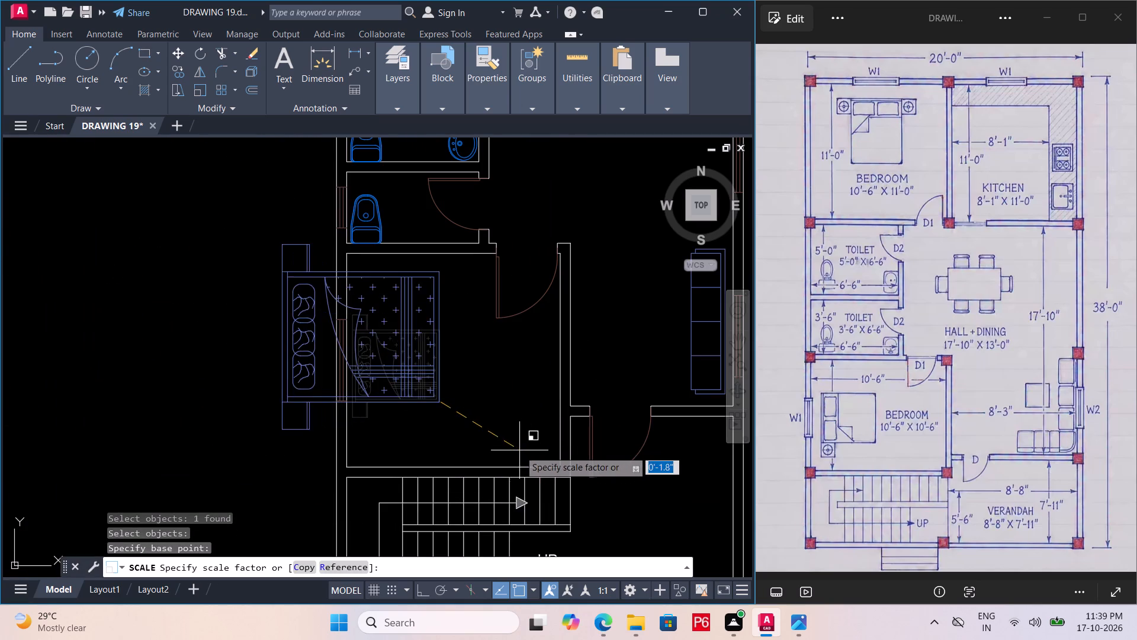
click(510, 433)
key(Escape)
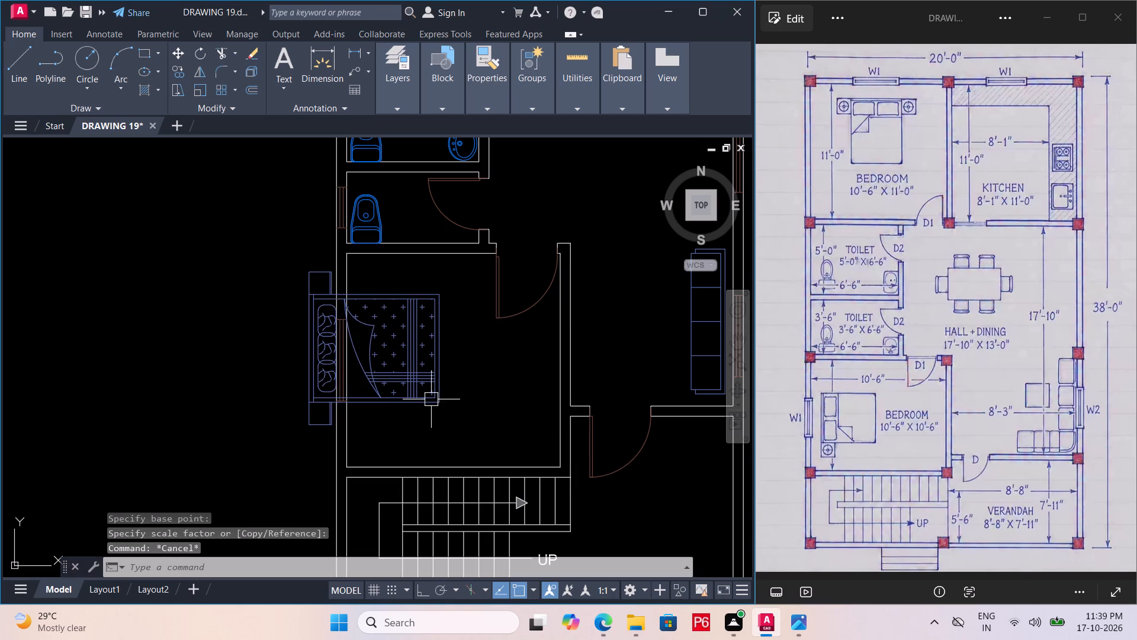
Move the enlarged bed back inside the lower bedroom, with its headboard near the window wall, and save the drawing.
click(431, 398)
text(M)
key(space)
click(431, 398)
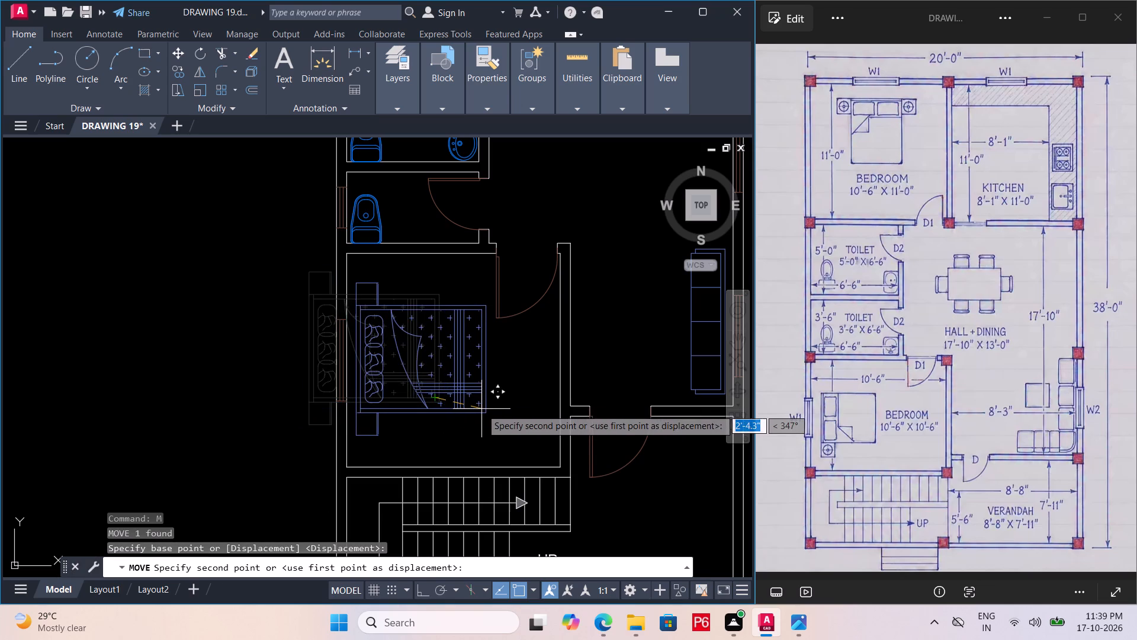
click(480, 409)
middle_drag(466, 392, 402, 421)
scroll(403, 420, down, 3)
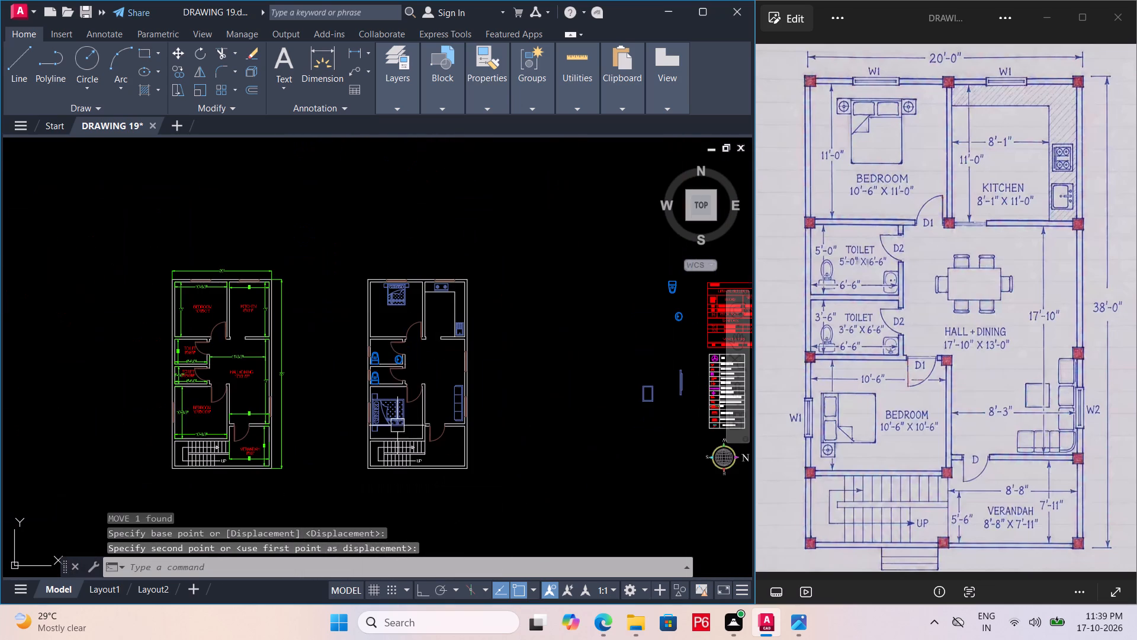
scroll(383, 436, up, 4)
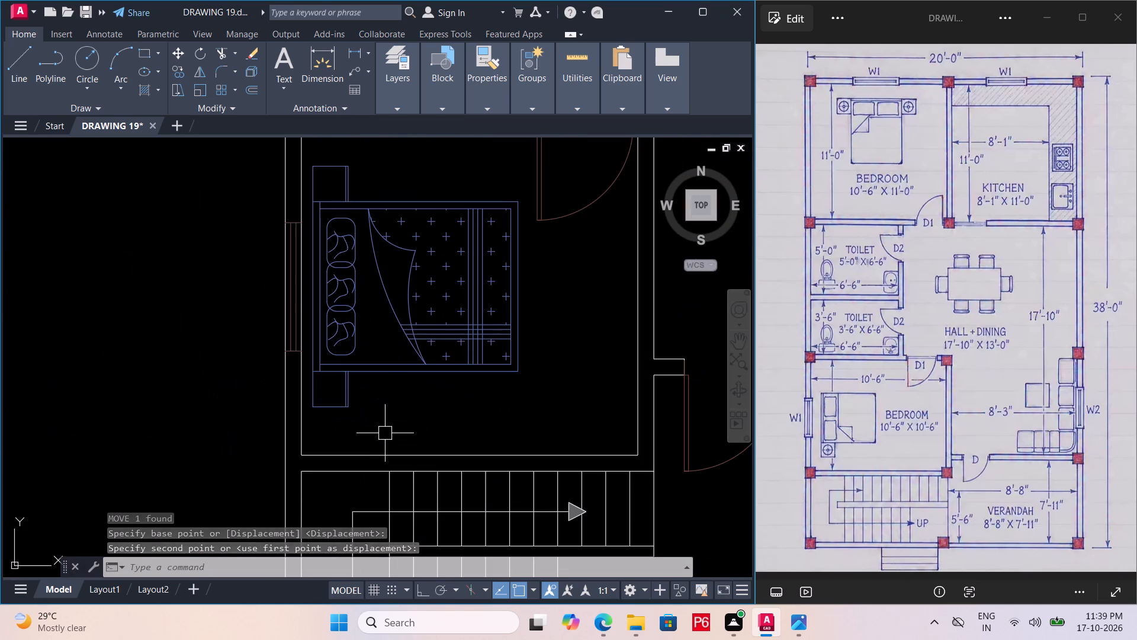
key(ctrl+z)
key(ctrl+s)
Scale the lower bedroom's bed by a factor of about 0.9 from its bottom foot-end corner.
scroll(403, 423, up, 3)
click(403, 420)
text(SC)
key(space)
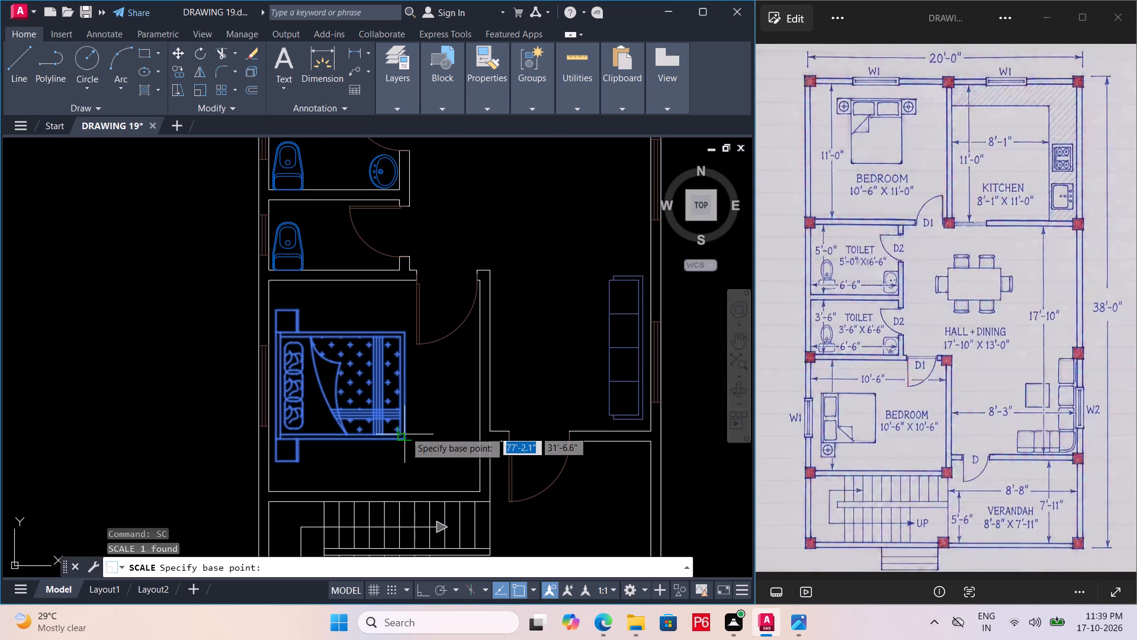
click(404, 435)
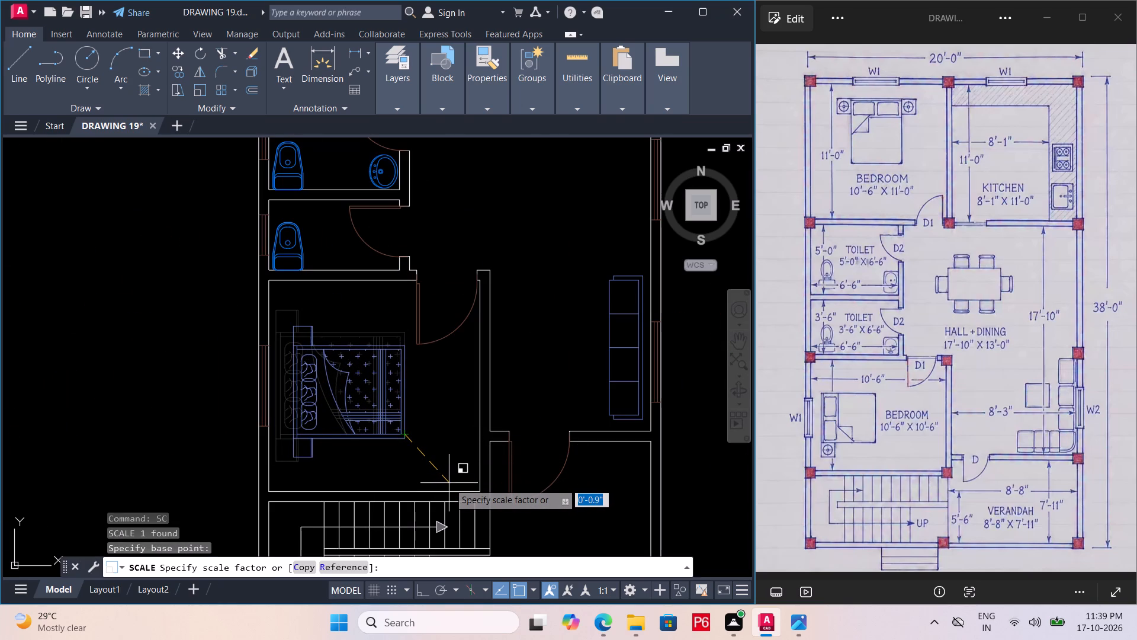
click(449, 483)
key(space)
click(396, 430)
key(Escape)
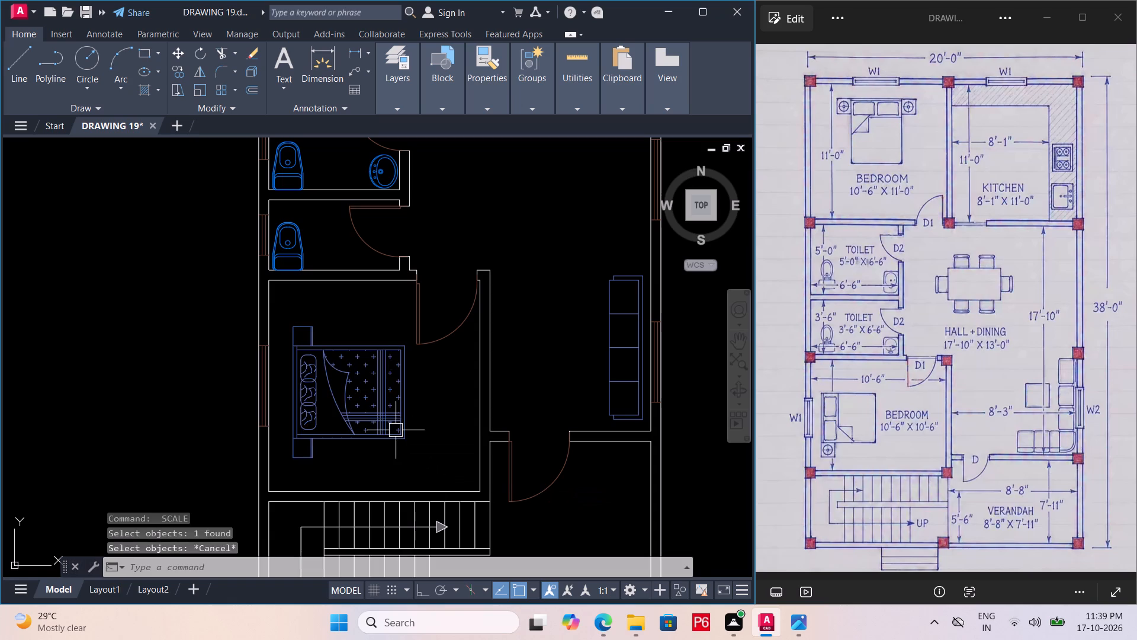
Move the reduced bed closer to the lower bedroom's window wall and save the drawing.
click(396, 430)
text(M)
key(space)
click(396, 430)
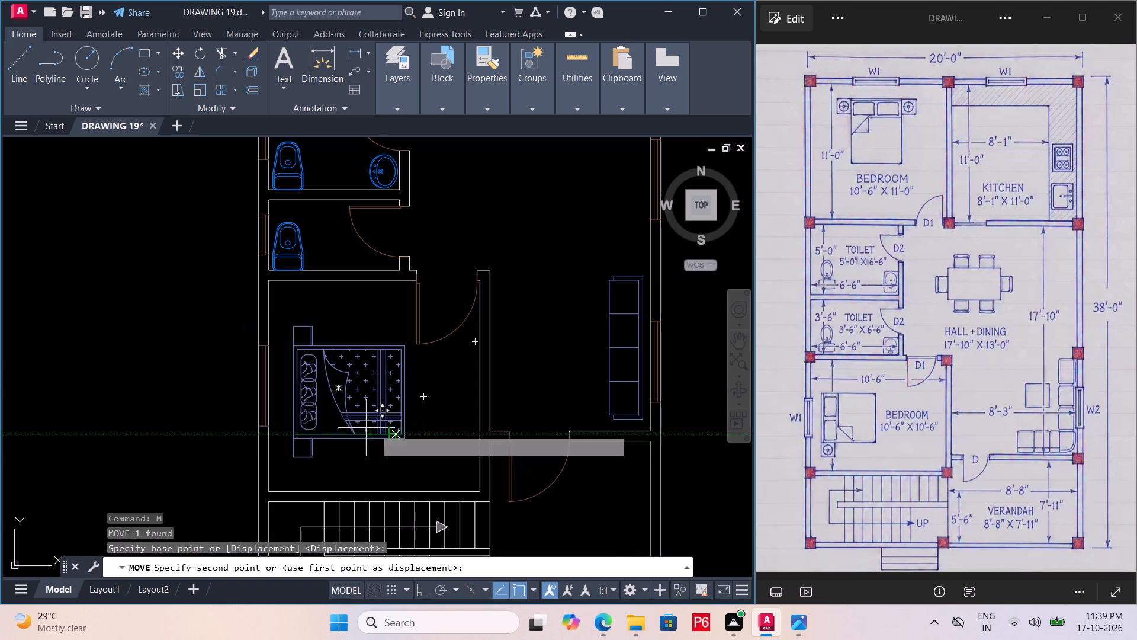
scroll(378, 431, up, 1)
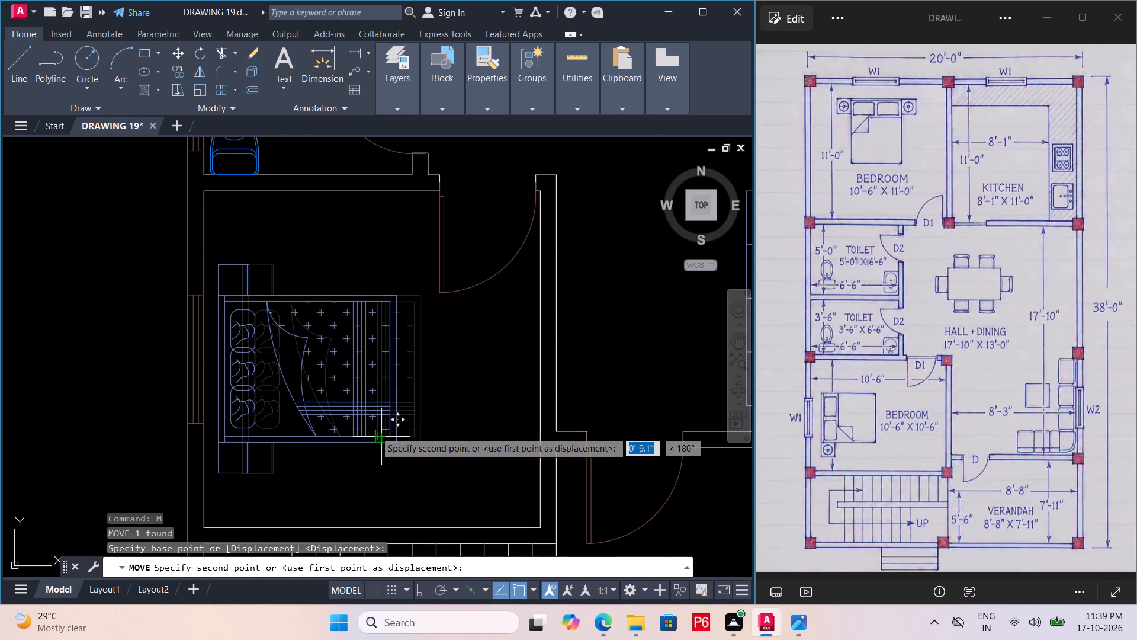
click(372, 434)
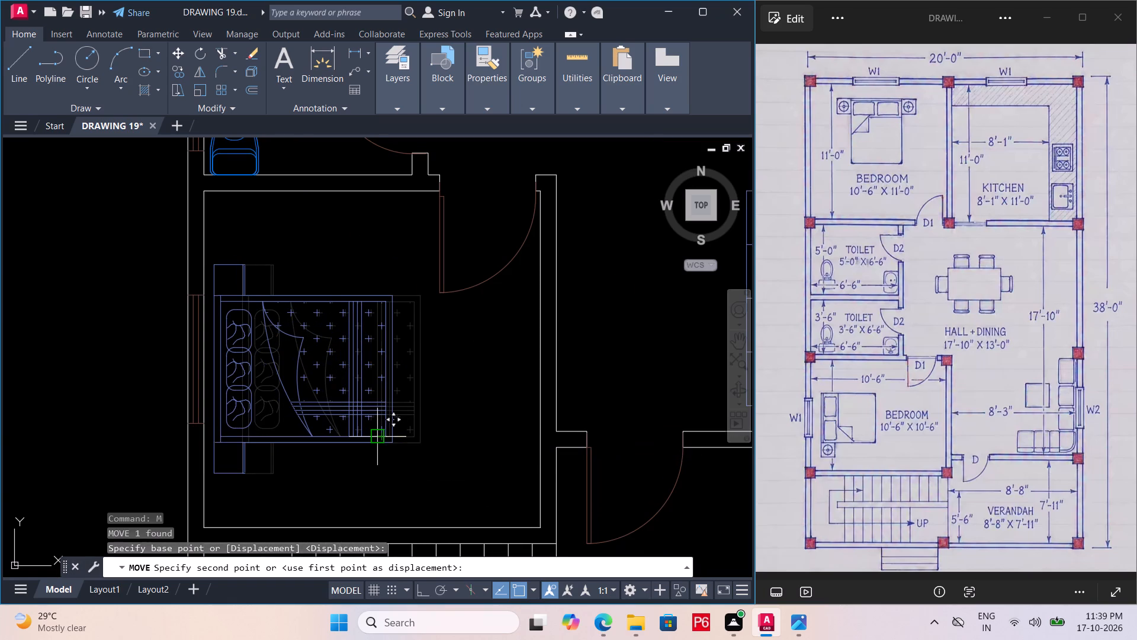
scroll(411, 428, down, 2)
key(ctrl+s)
key(ctrl+s)
key(ctrl+s)
Erase the small bed block in the upper bedroom.
scroll(418, 431, down, 1)
middle_drag(419, 431, 464, 570)
scroll(464, 570, down, 1)
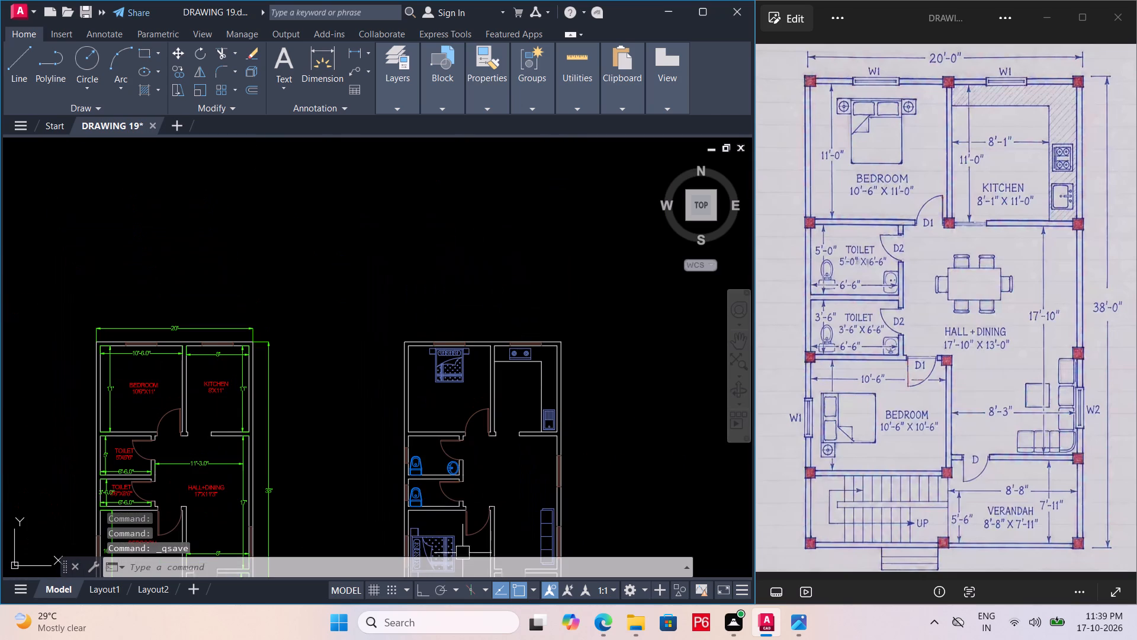
click(457, 391)
click(455, 379)
scroll(473, 369, up, 2)
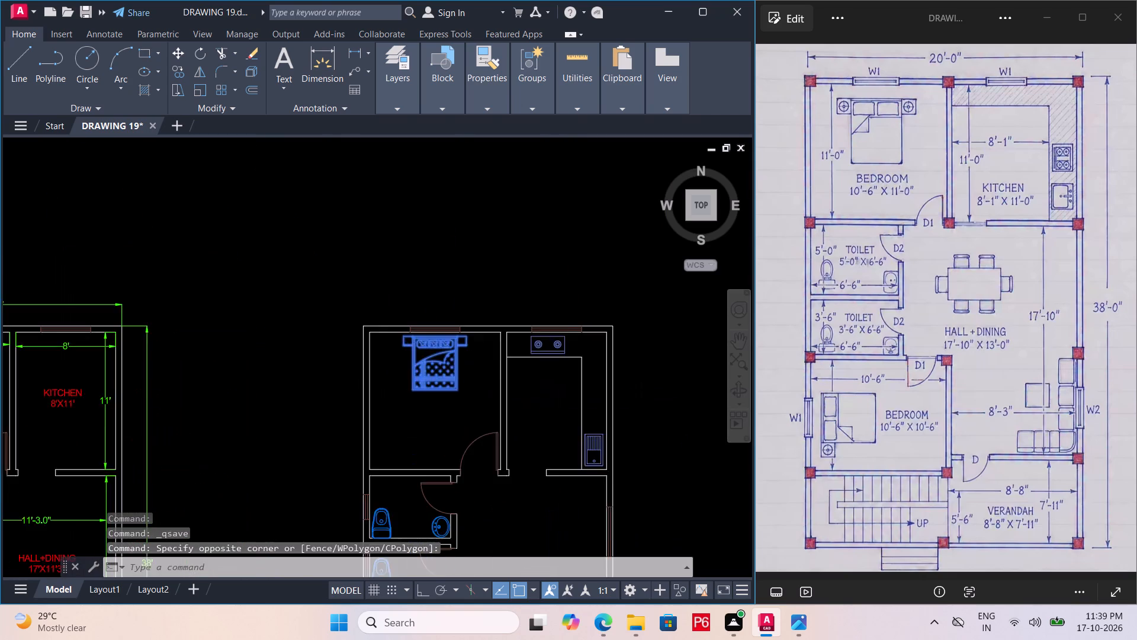
click(432, 384)
key(Delete)
Copy the lower bedroom's resized bed into the upper bedroom.
scroll(407, 305, down, 4)
scroll(396, 388, up, 3)
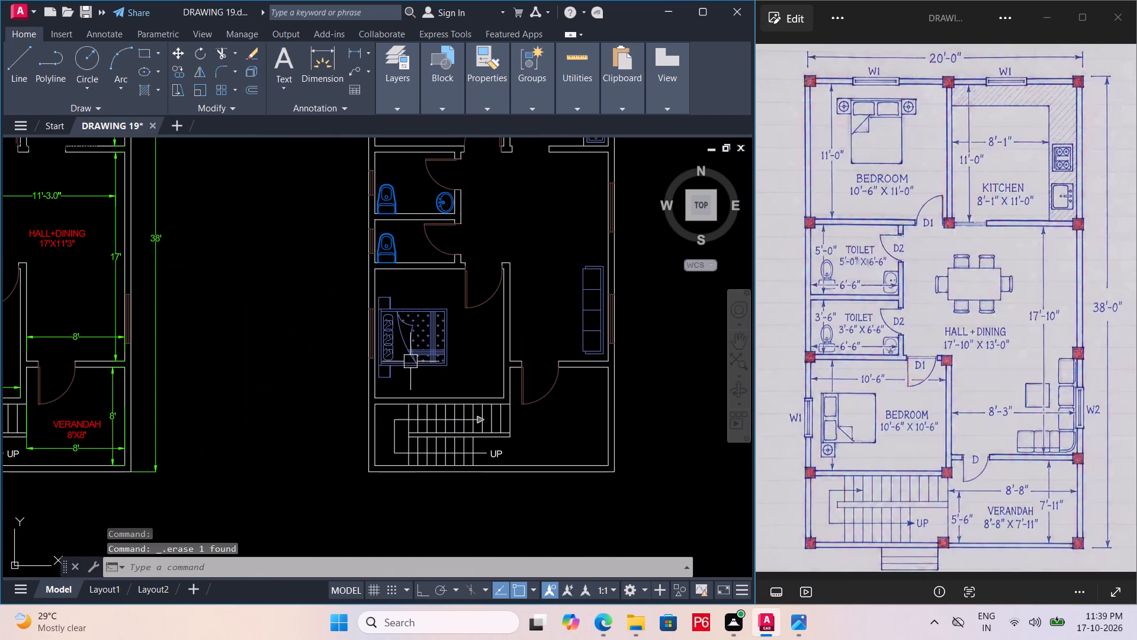
click(416, 355)
text(CO)
key(space)
click(416, 355)
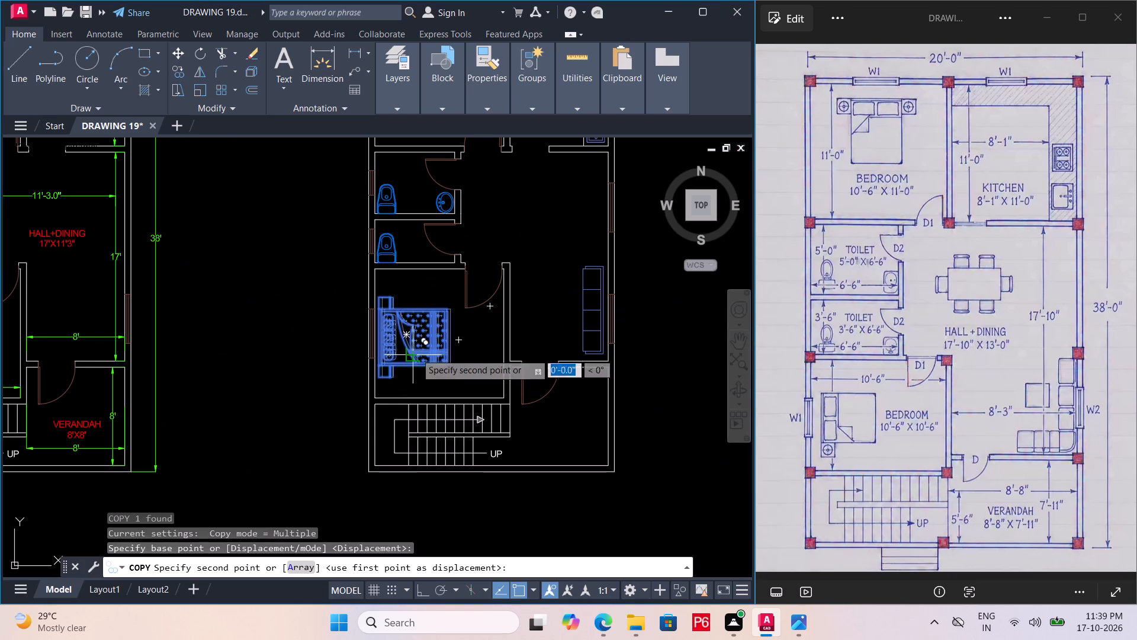
middle_drag(451, 216, 480, 478)
click(461, 346)
key(Escape)
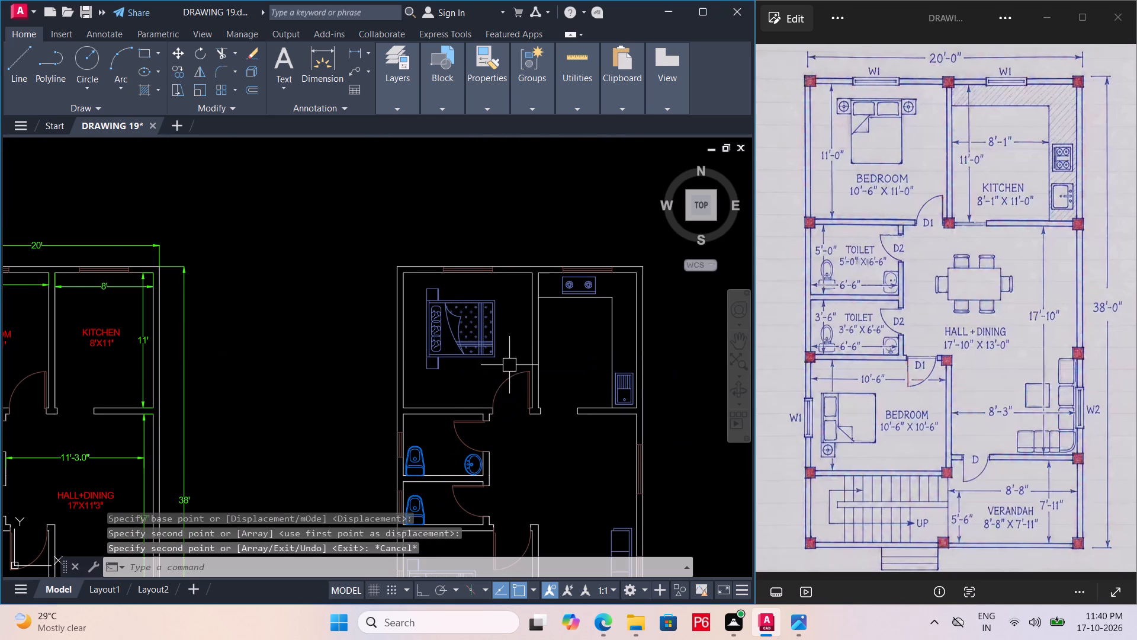
Rotate the copied bed 270 degrees with Ortho on, so its headboard faces the upper bedroom's window wall.
click(495, 356)
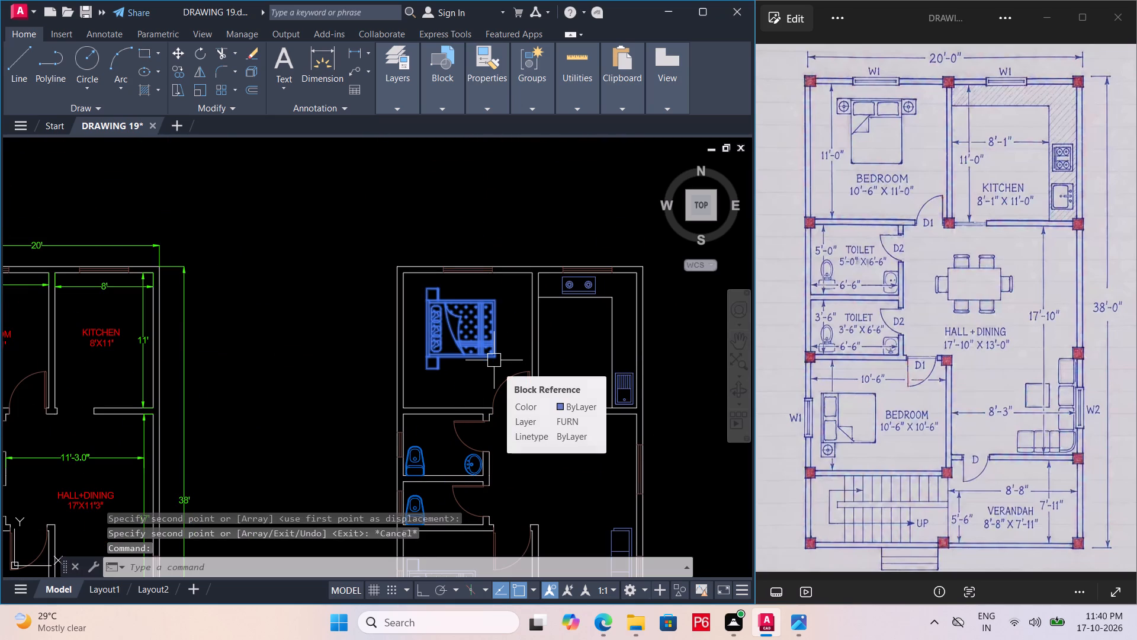
text(RO)
key(space)
click(495, 362)
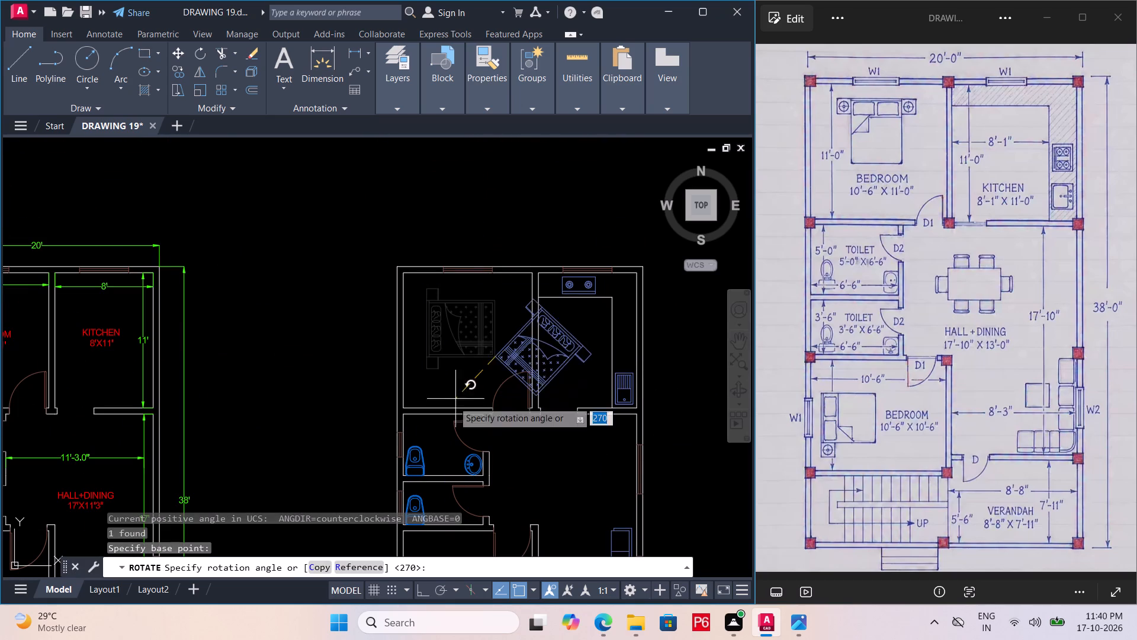
key(F8)
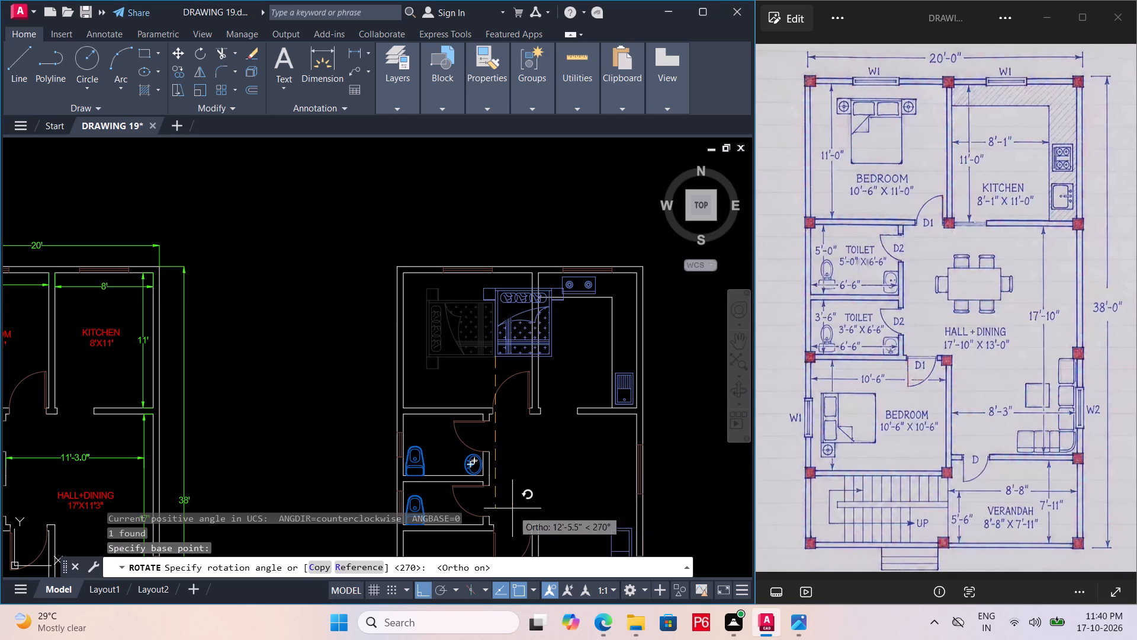
click(499, 481)
key(Escape)
Move the rotated bed into the upper bedroom, with its headboard just below the top window and Ortho off.
click(522, 354)
text(M)
key(space)
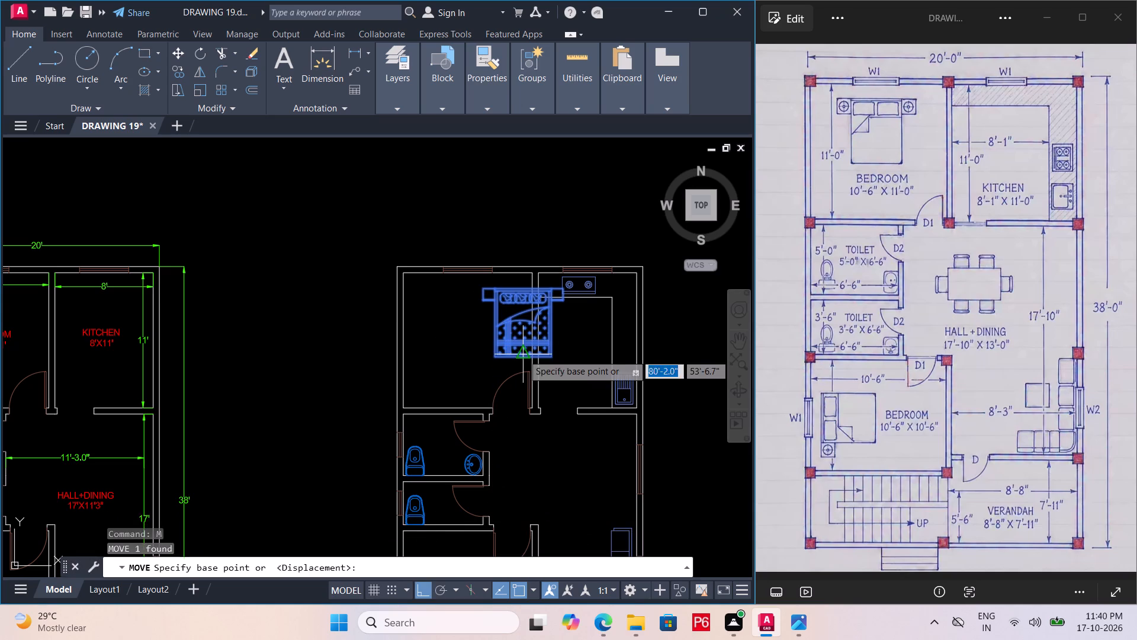
click(523, 354)
middle_drag(473, 333, 593, 431)
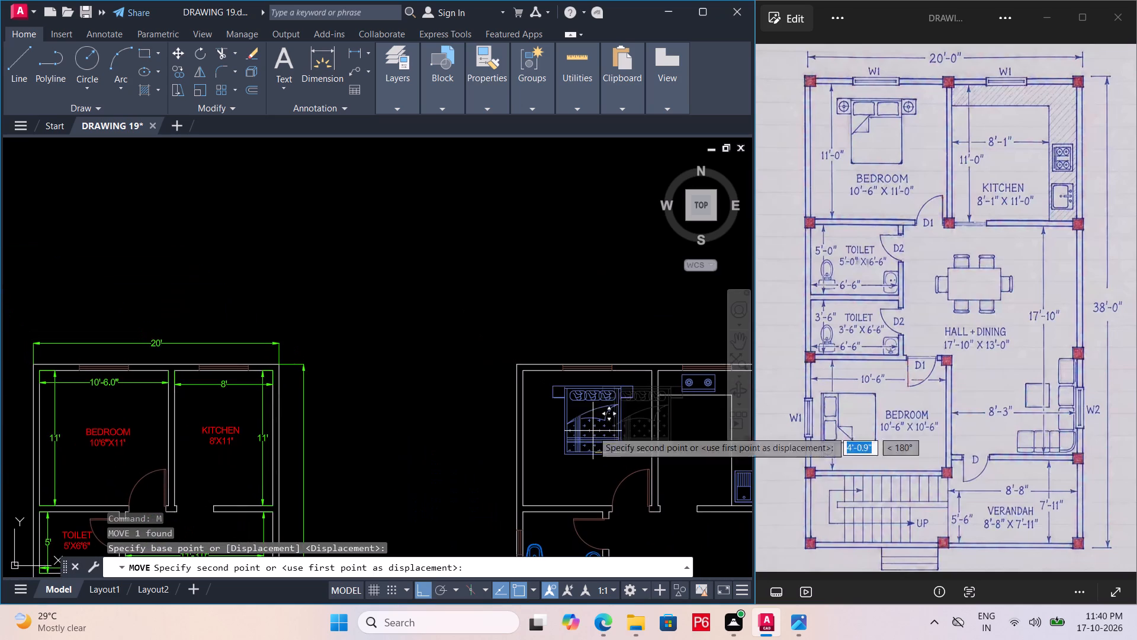
key(F8)
scroll(579, 409, up, 2)
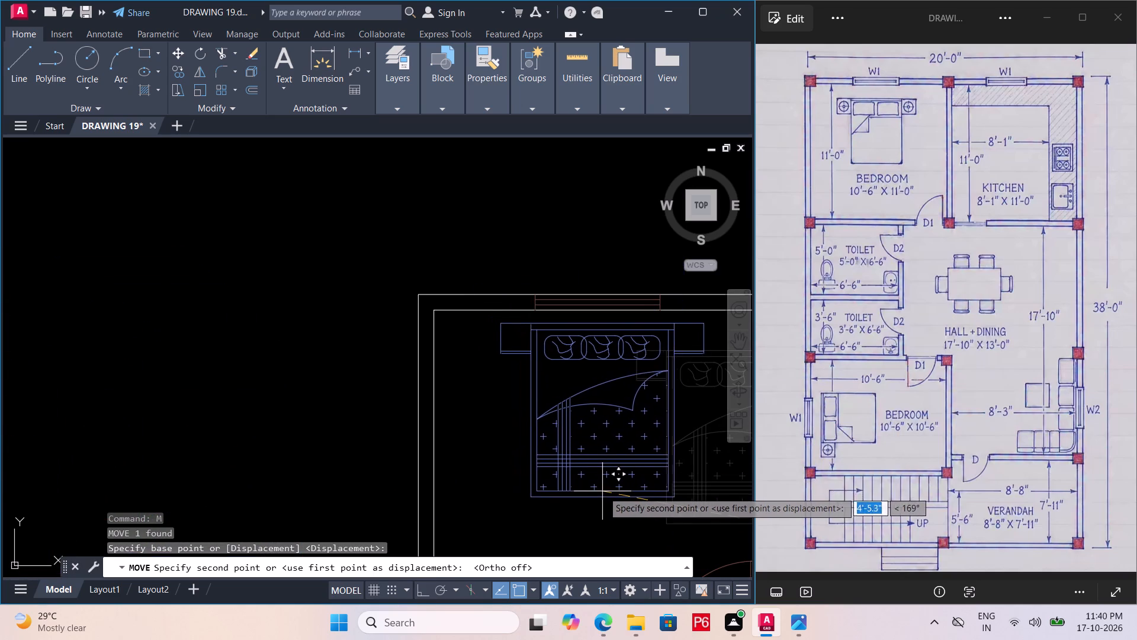
click(598, 487)
scroll(529, 411, down, 2)
middle_drag(525, 407, 508, 383)
Save the drawing.
key(ctrl+s)
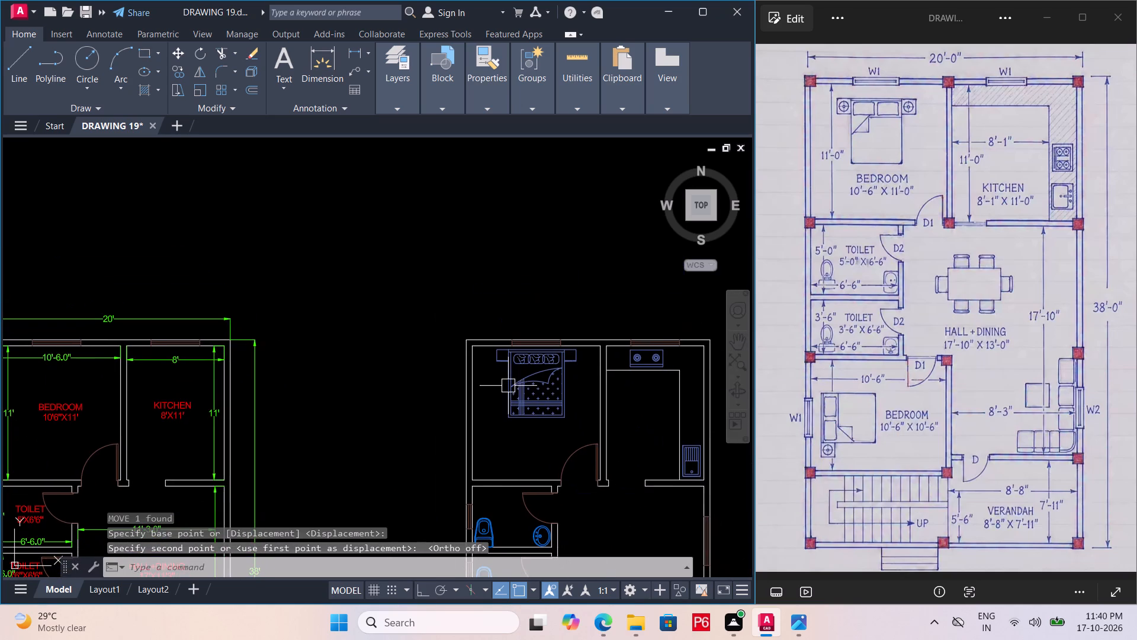
key(ctrl+s)
key(ctrl+s)
key(ctrl+s)
ctrl+scroll(462, 332, down, 3)
key(ctrl+s)
key(ctrl+s)
key(ctrl+s)
Erase the spare toilet and washbasin symbols lying outside the plan beside the opening schedule.
scroll(496, 354, up, 1)
middle_drag(497, 353, 406, 328)
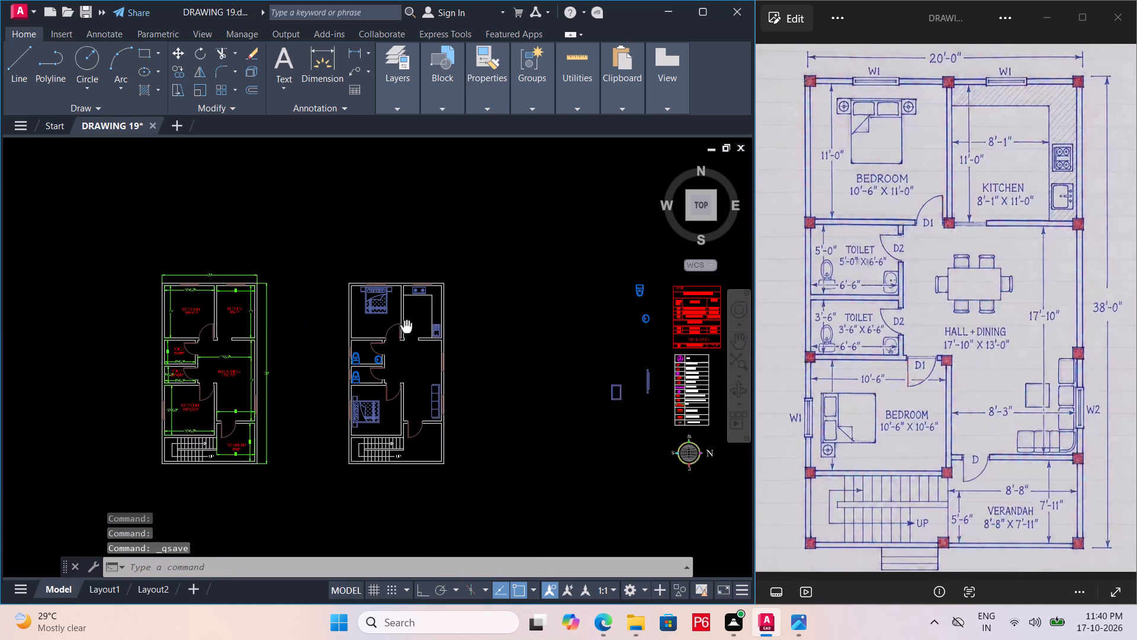
middle_drag(406, 328, 326, 305)
scroll(545, 295, up, 1)
drag(528, 232, 537, 236)
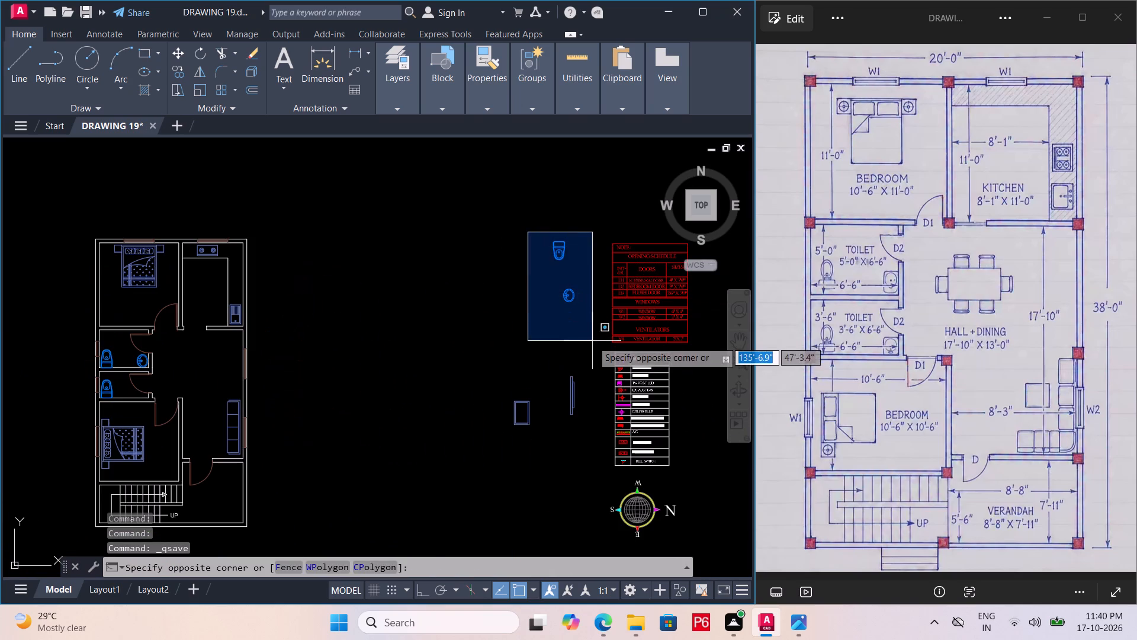
click(590, 338)
key(Delete)
Move the spare double-outlined rectangular table into the hall, in front of the middle of the four-seat sofa.
drag(489, 385, 496, 387)
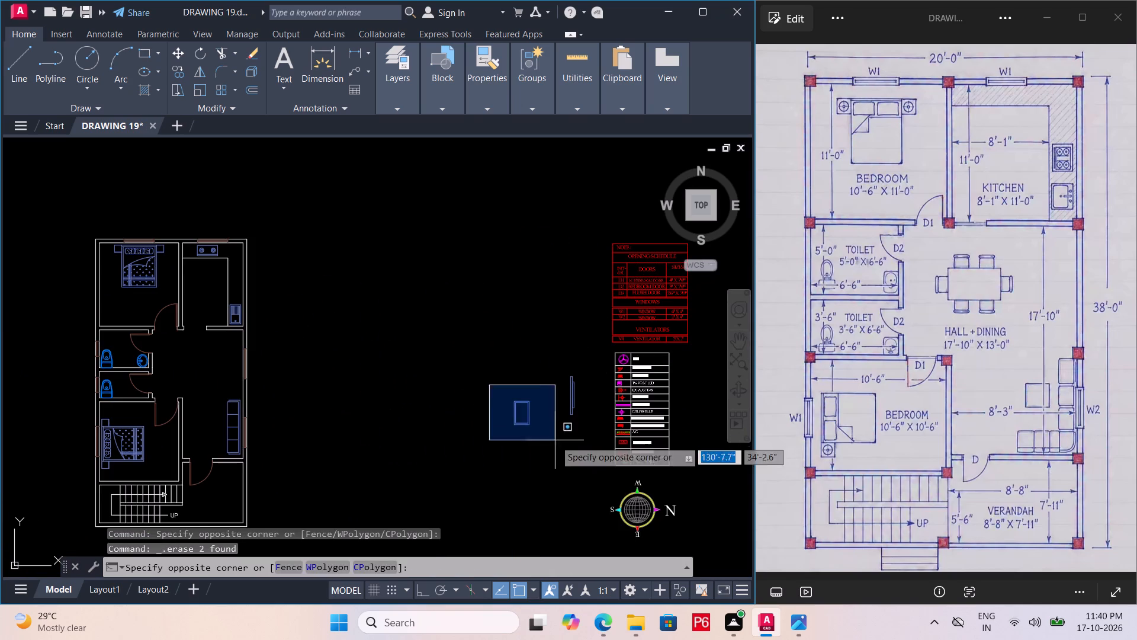
click(555, 440)
key(m)
key(space)
scroll(525, 416, up, 1)
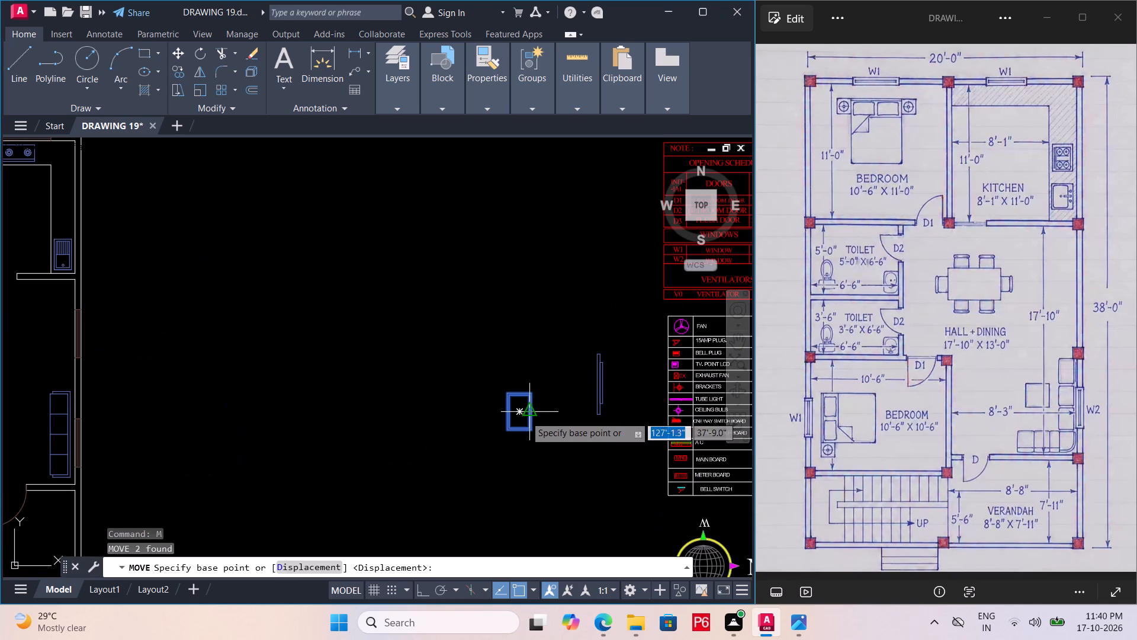
click(512, 415)
middle_drag(442, 349, 647, 313)
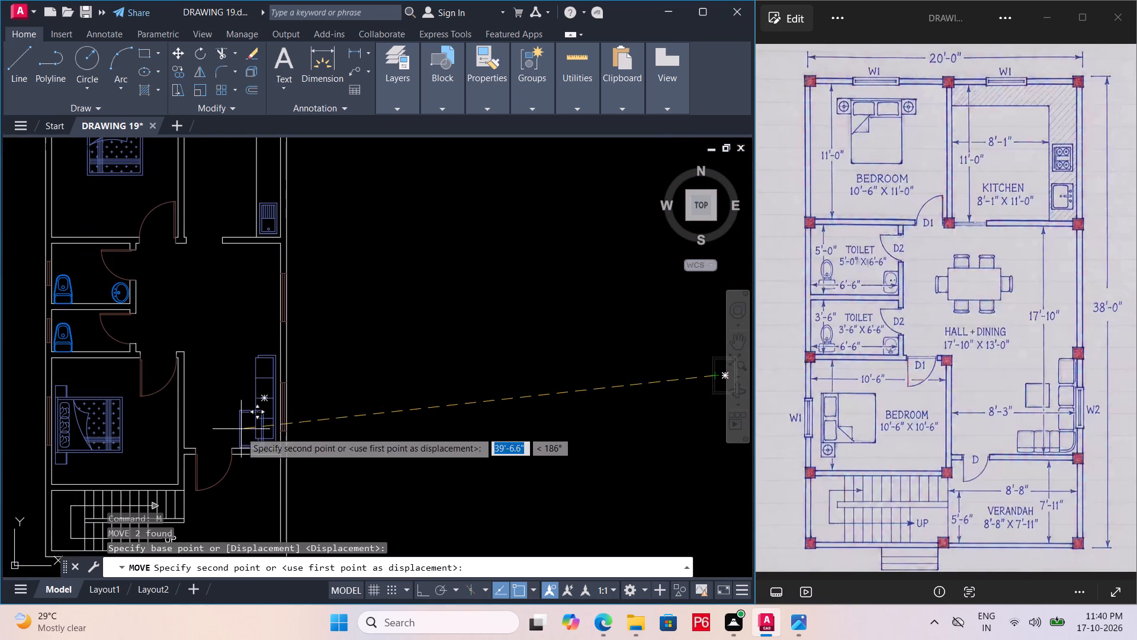
scroll(234, 395, up, 2)
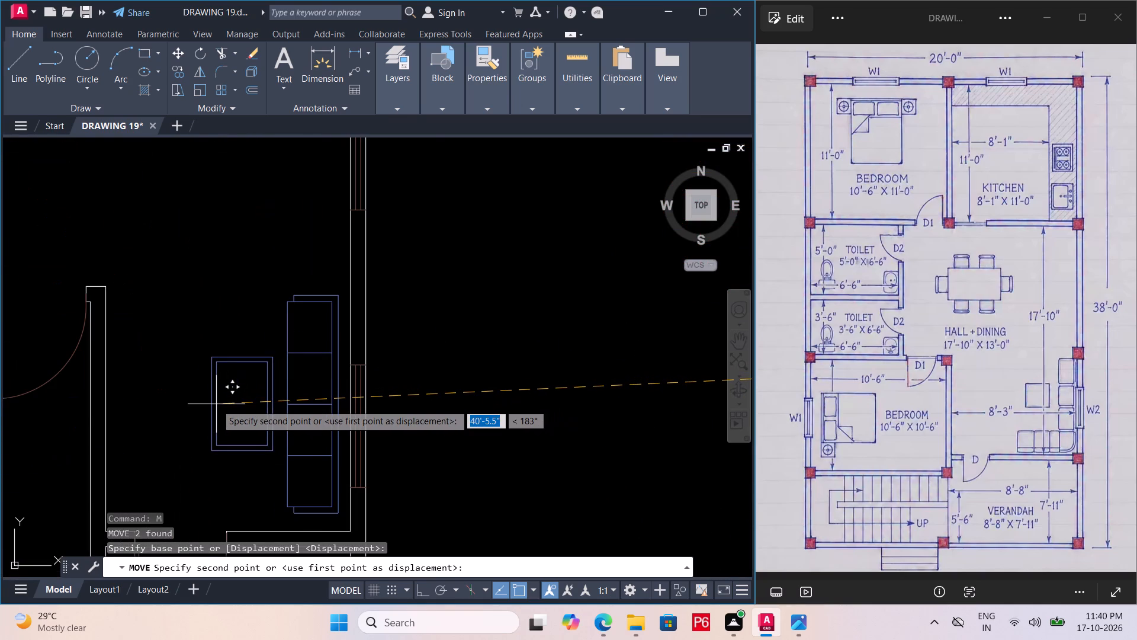
click(216, 404)
scroll(293, 339, down, 1)
middle_drag(289, 338, 224, 344)
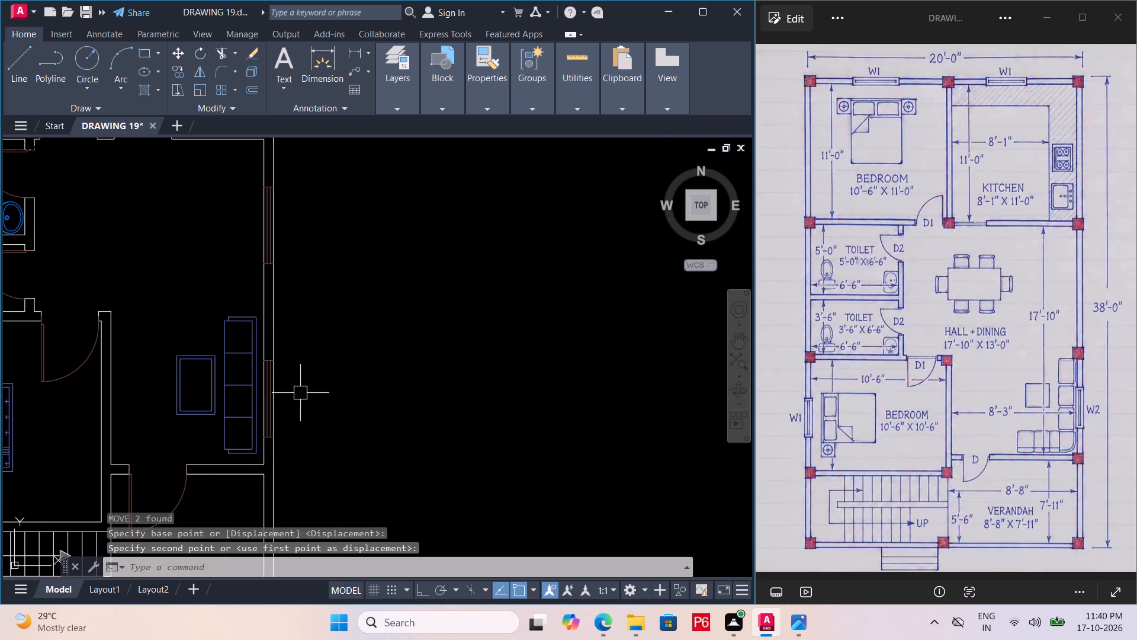
Save the drawing.
key(ctrl+s)
key(ctrl+s)
Rotate the spare narrow TV-unit symbol beside the schedule 180° about its lower end, with Ortho on.
middle_drag(313, 396, 304, 394)
scroll(304, 394, down, 1)
middle_drag(499, 412, 349, 385)
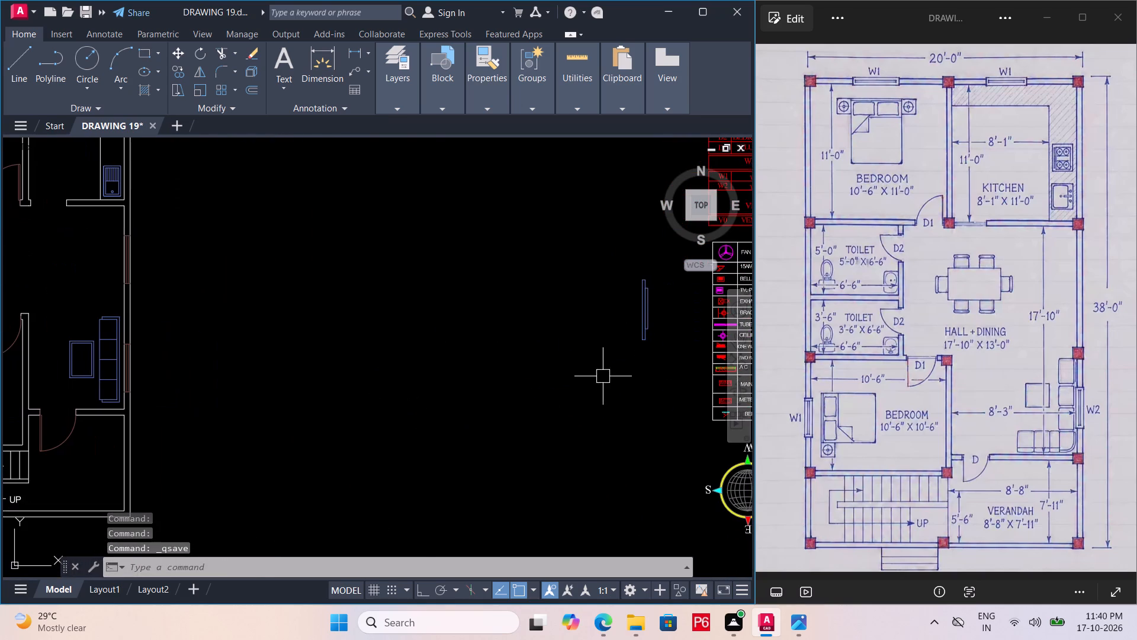
click(644, 318)
text(RO)
key(space)
click(646, 347)
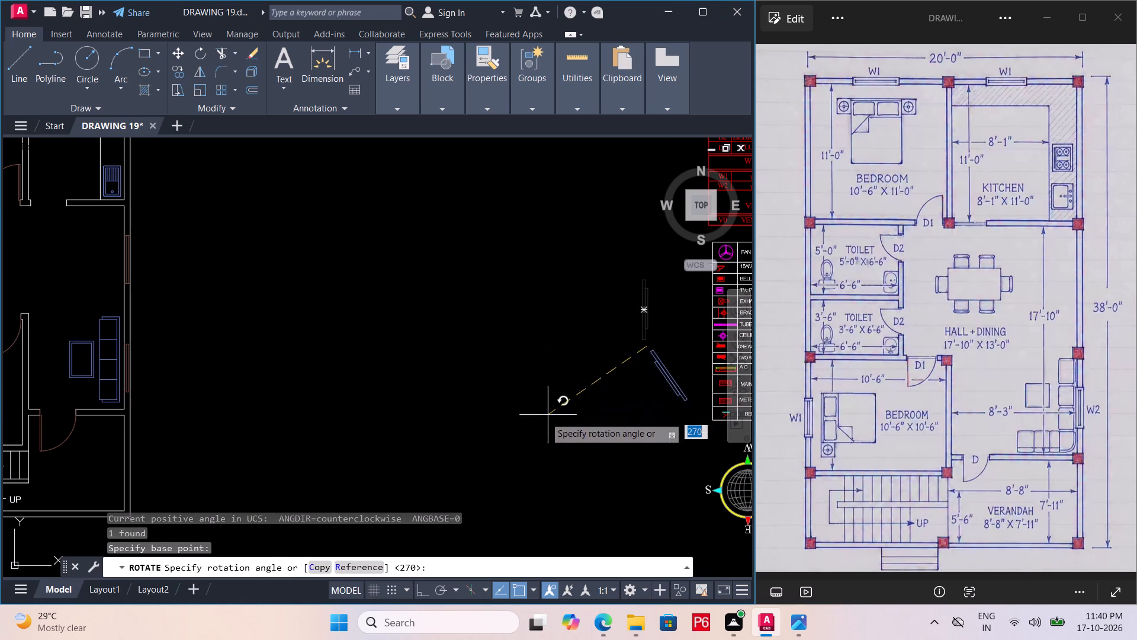
key(F8)
click(500, 346)
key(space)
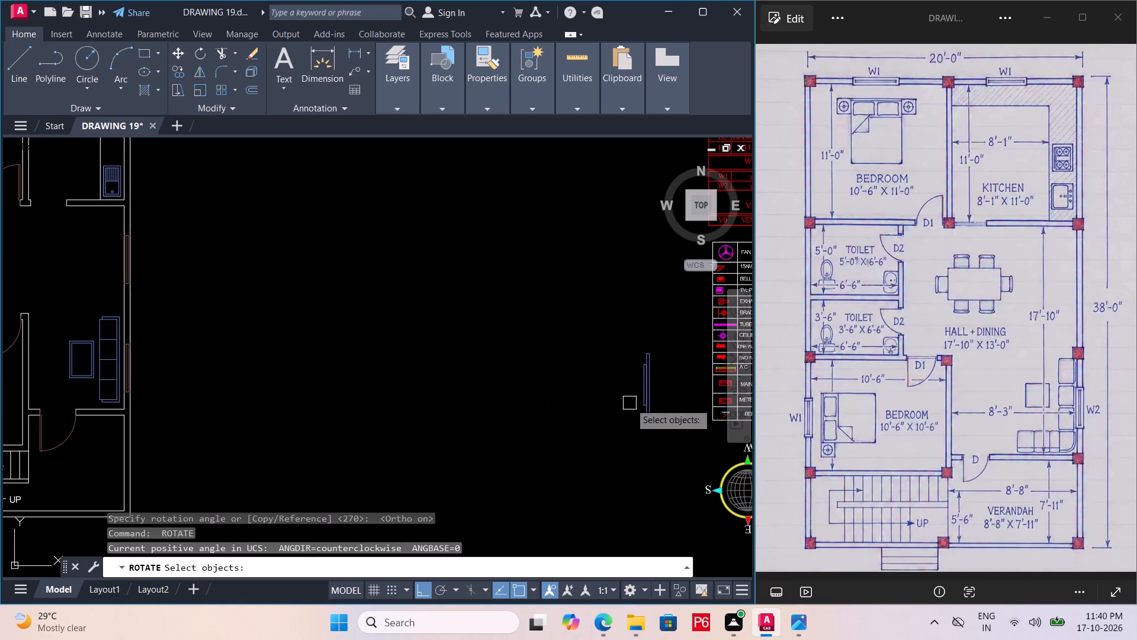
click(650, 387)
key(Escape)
Move the rotated TV-unit symbol against the hall wall opposite the four-seat sofa, with Ortho off.
click(648, 388)
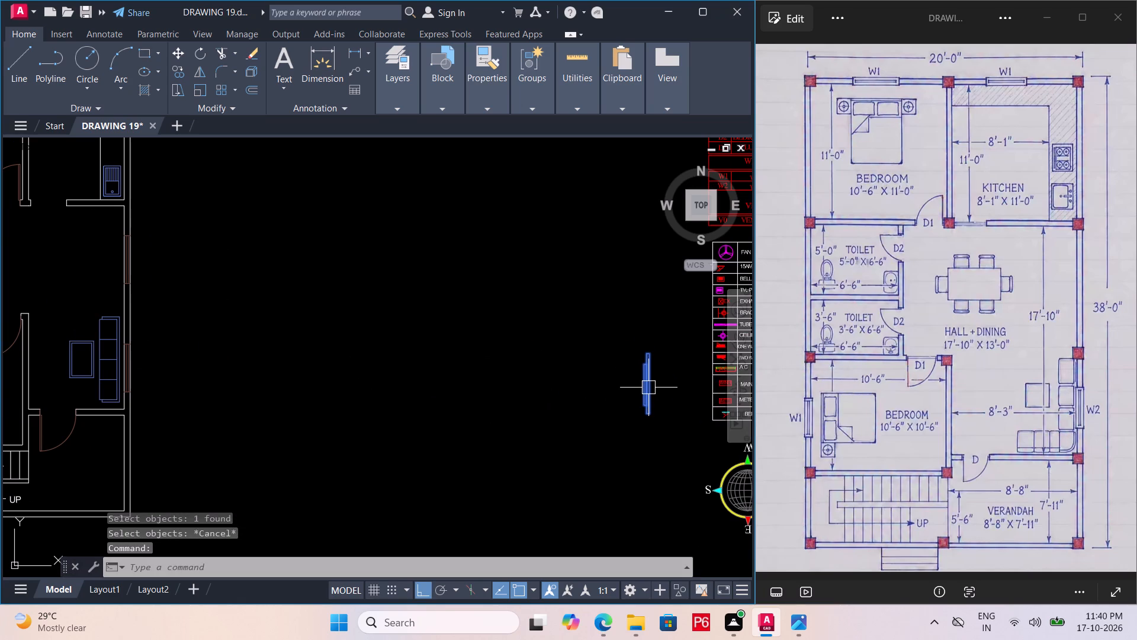
key(m)
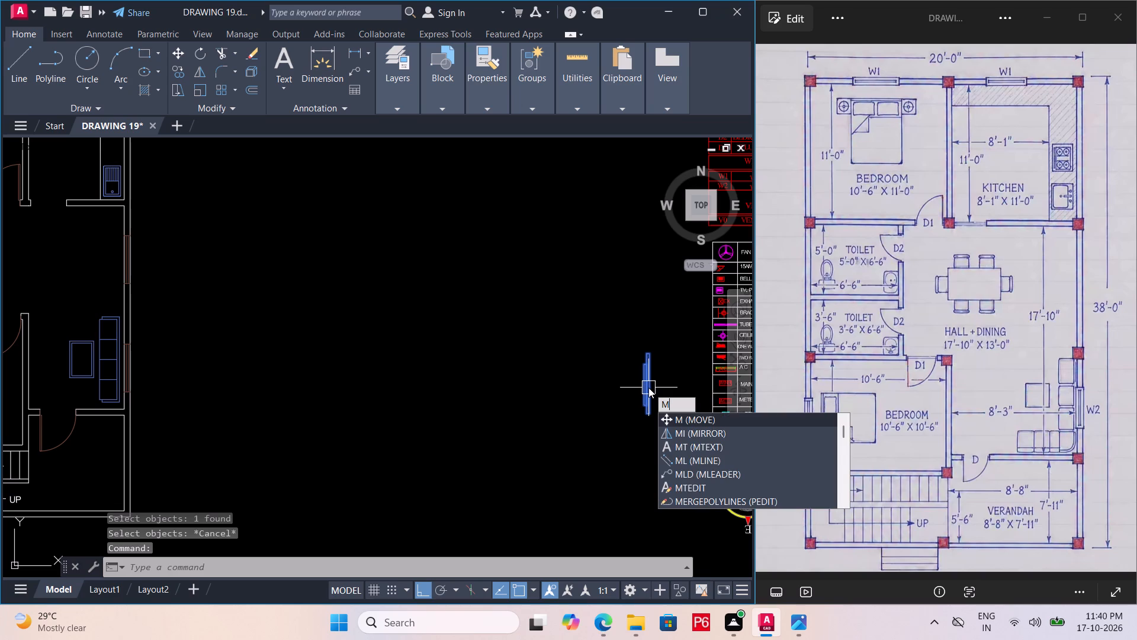
key(Return)
scroll(640, 386, up, 4)
drag(651, 382, 641, 377)
scroll(423, 308, down, 2)
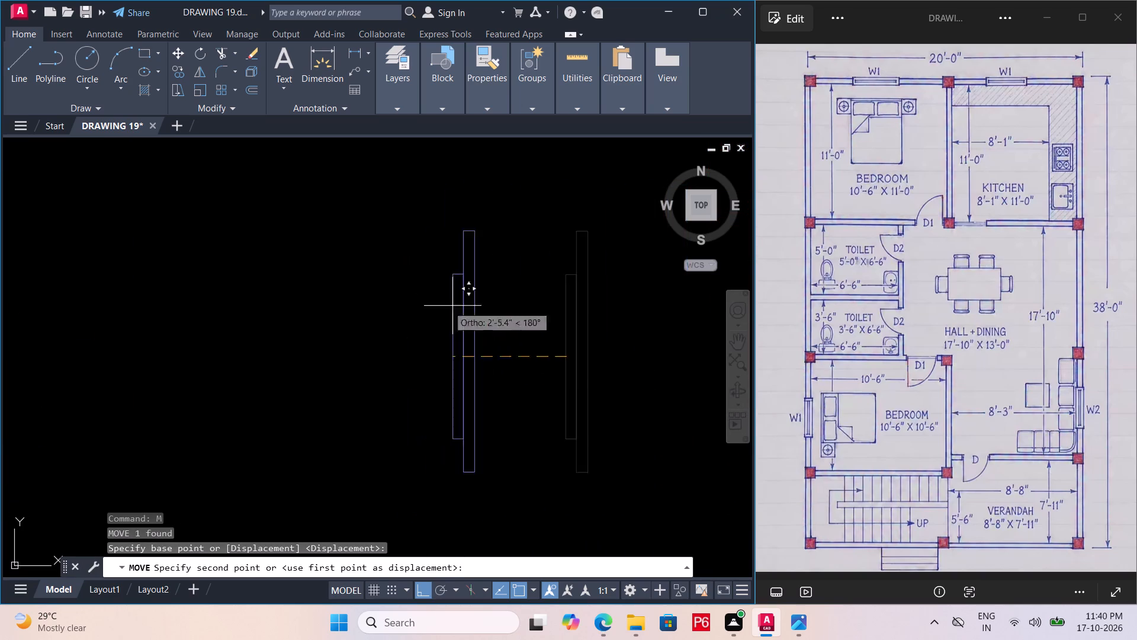
scroll(463, 306, down, 4)
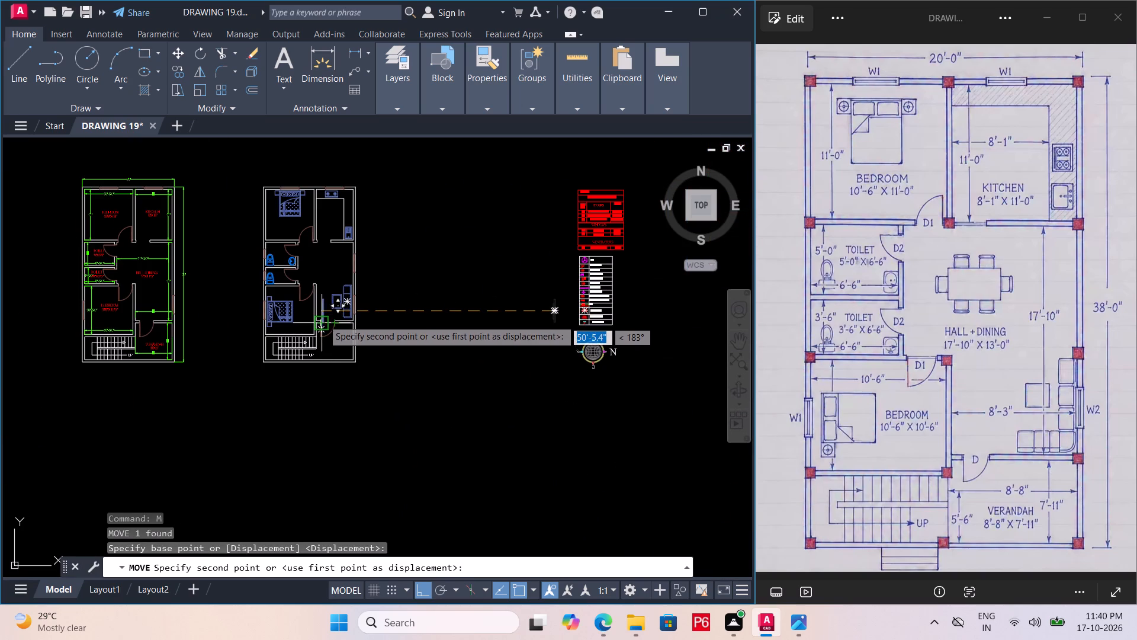
key(F8)
scroll(306, 293, up, 4)
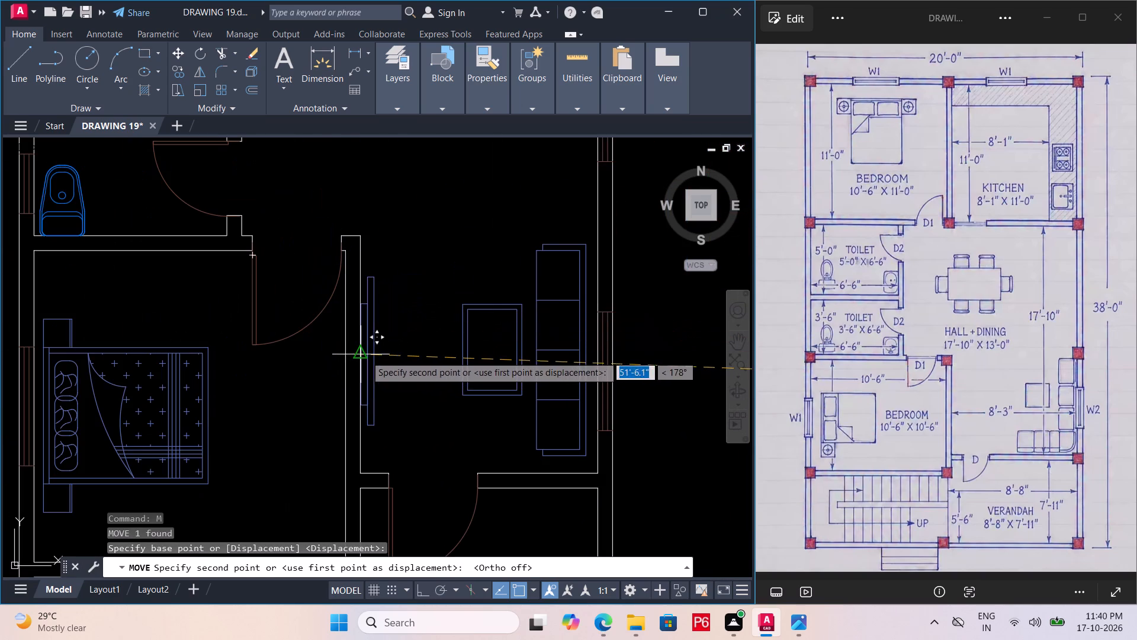
click(364, 354)
scroll(506, 316, down, 2)
ctrl+middle_drag(492, 324, 444, 340)
Save the drawing.
key(ctrl+s)
key(ctrl+s)
key(ctrl+s)
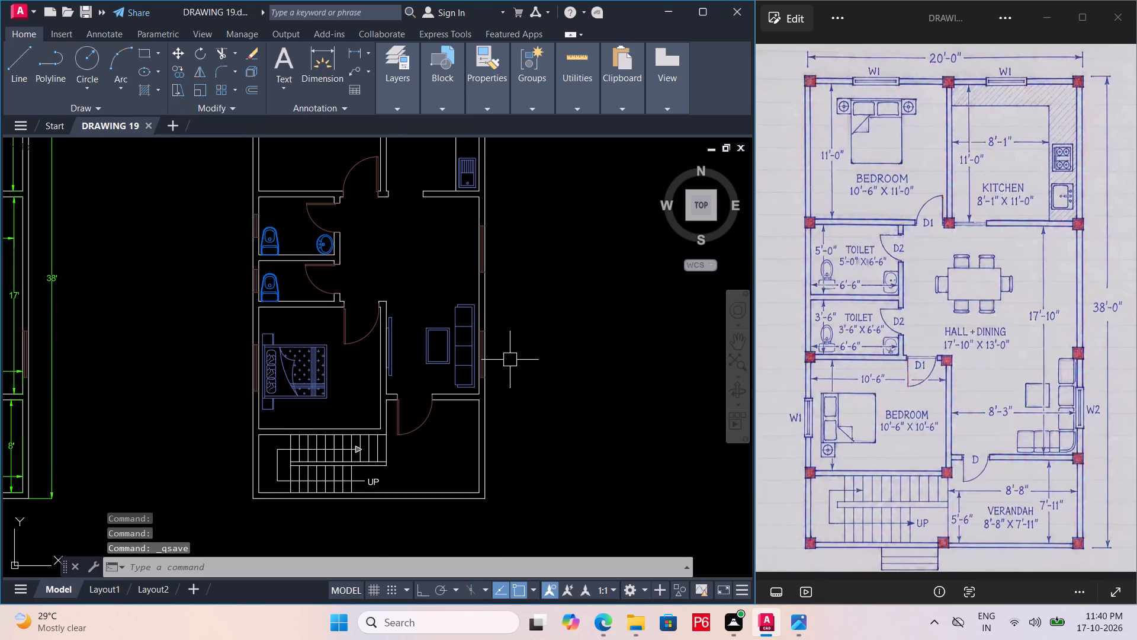
key(ctrl+s)
key(ctrl+s)
key(ctrl+s)
key(ctrl+s)
key(ctrl+s)
key(ctrl+s)
key(ctrl+s)
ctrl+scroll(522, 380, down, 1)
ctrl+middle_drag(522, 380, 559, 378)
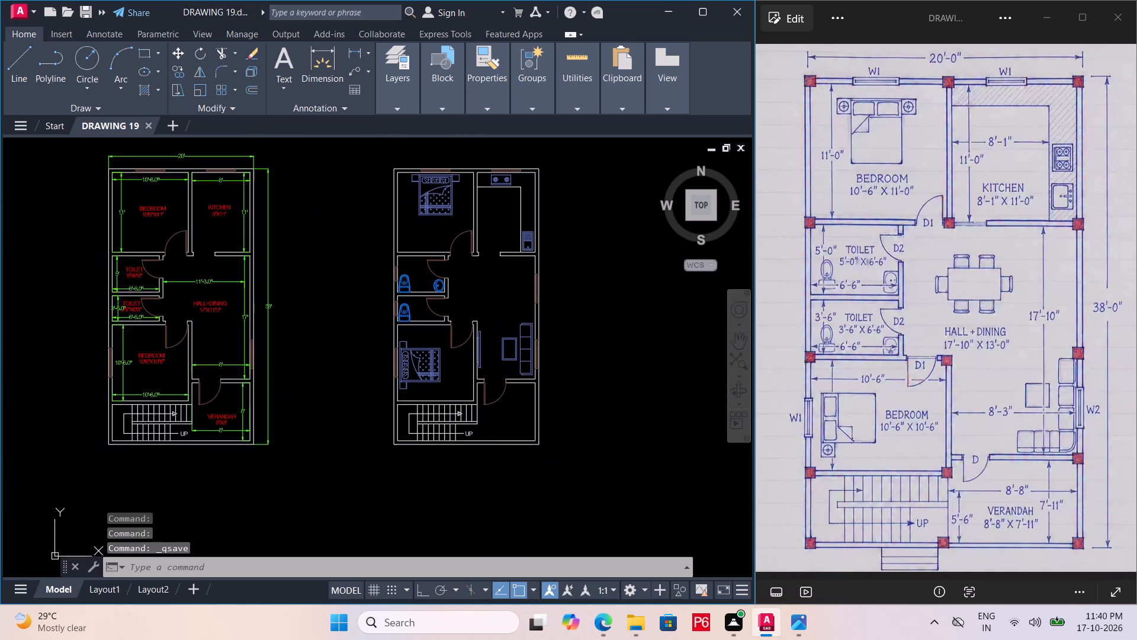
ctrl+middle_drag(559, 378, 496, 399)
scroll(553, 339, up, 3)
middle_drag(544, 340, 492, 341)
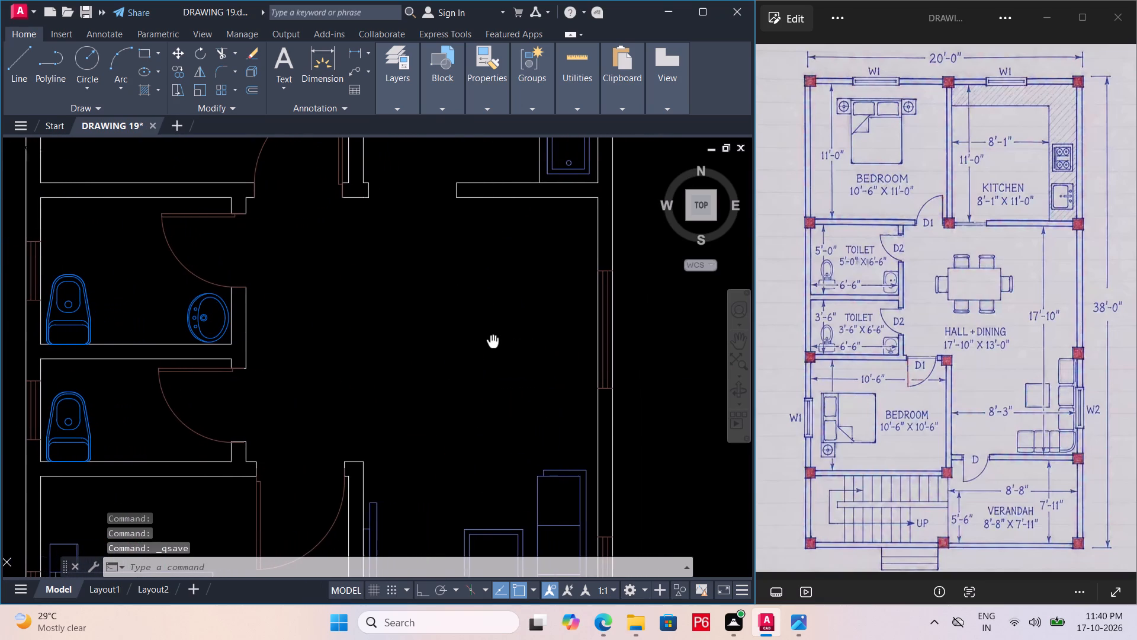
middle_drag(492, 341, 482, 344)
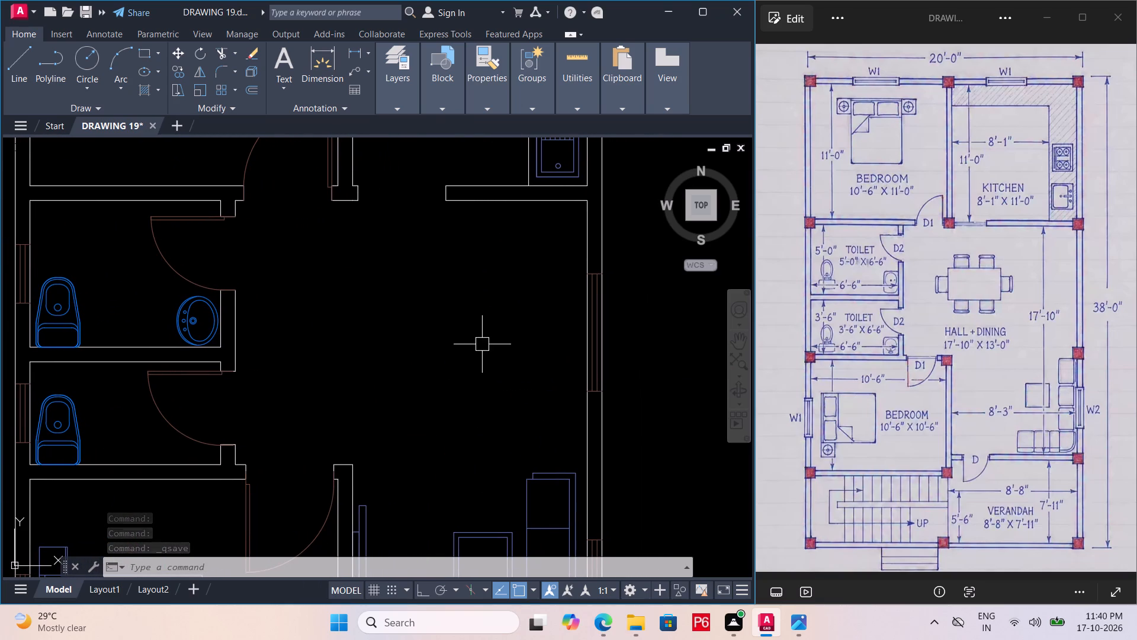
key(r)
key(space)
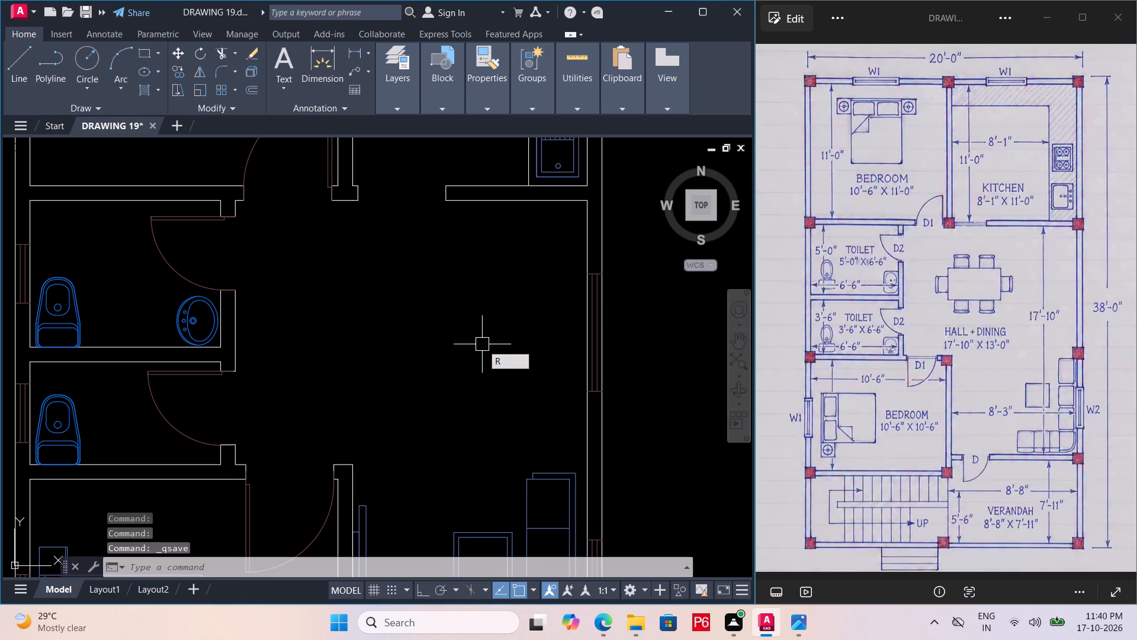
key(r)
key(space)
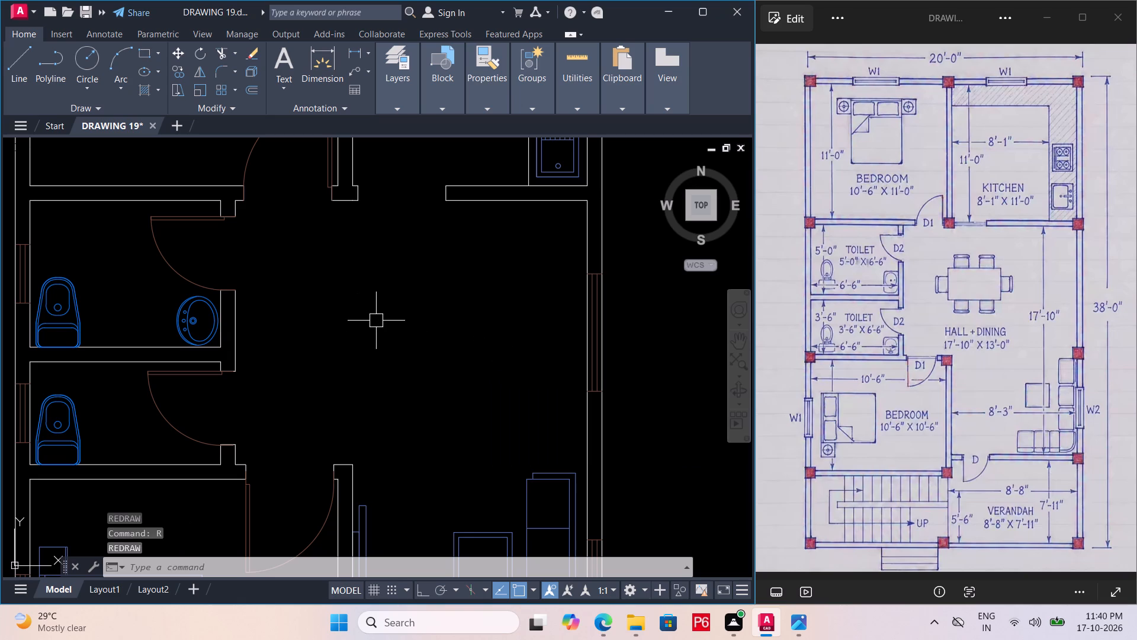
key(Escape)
Draw a horizontal rectangle for the dining table in the middle of the hall, above the sofa area.
text(REC)
key(space)
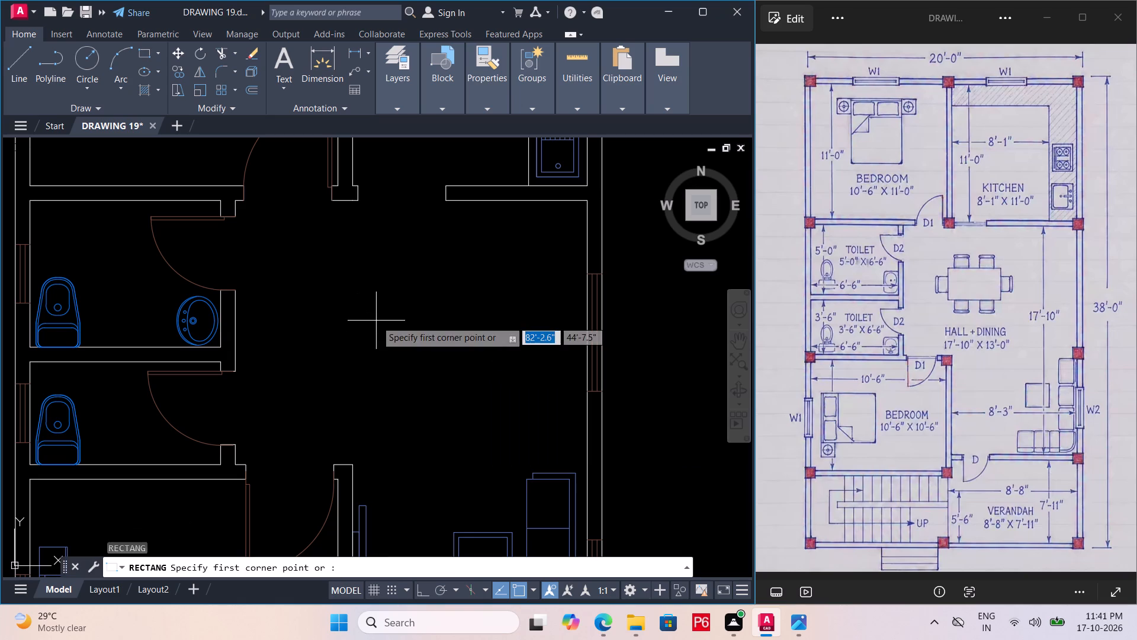
click(376, 321)
click(506, 387)
key(Escape)
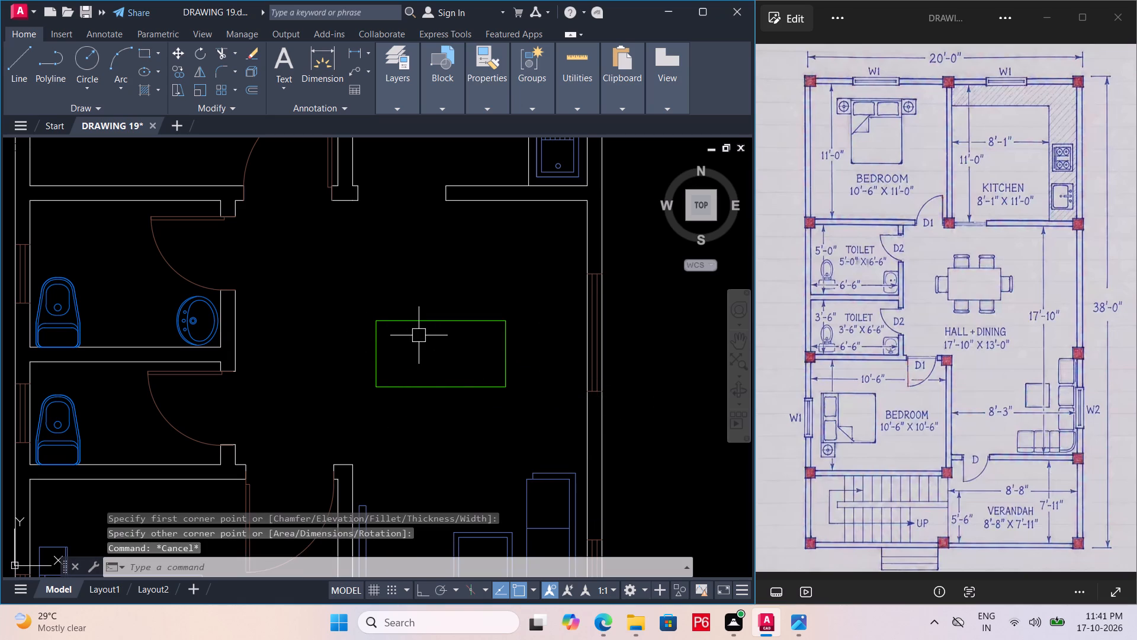
Draw a chair-seat rectangle about 1'-1" wide on the dining table's upper edge, left of its middle.
text(RE)
key(c)
key(space)
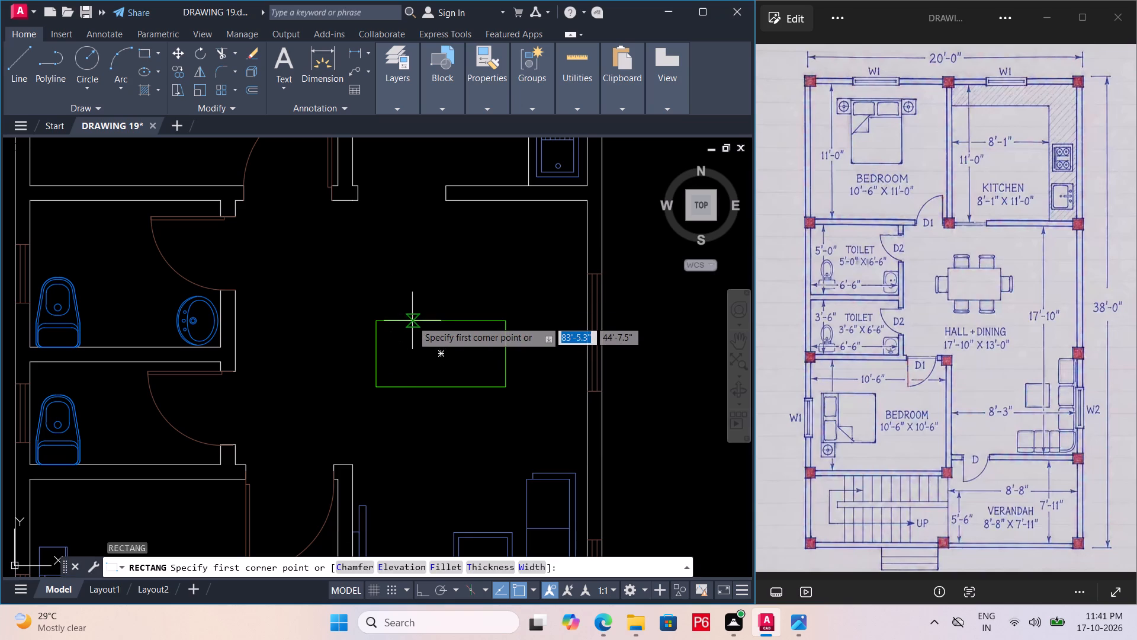
click(403, 316)
click(436, 290)
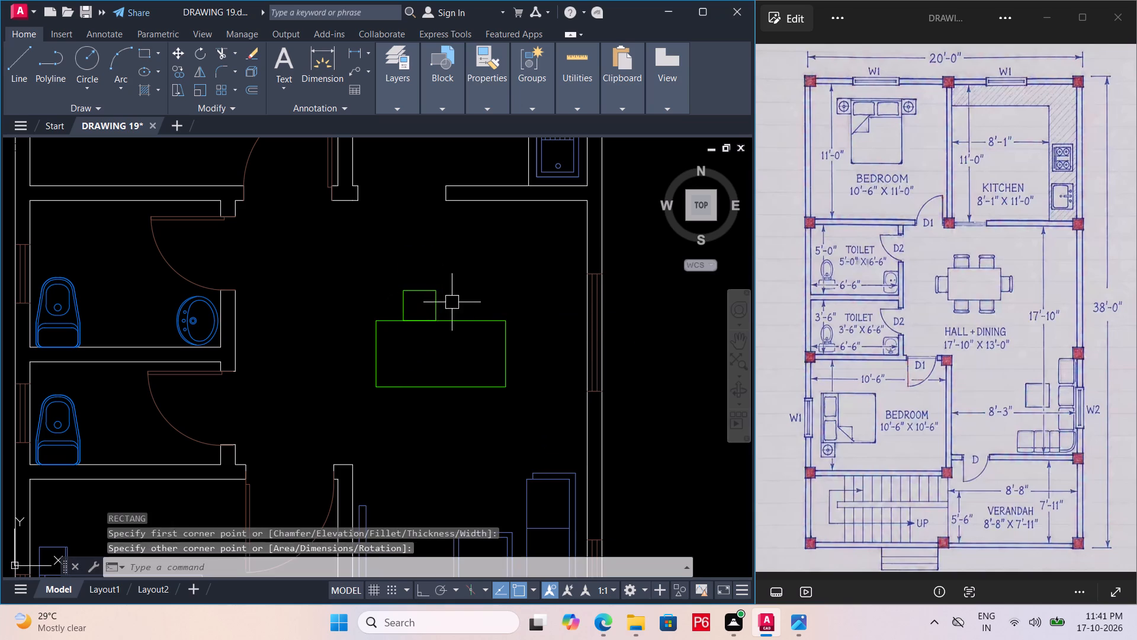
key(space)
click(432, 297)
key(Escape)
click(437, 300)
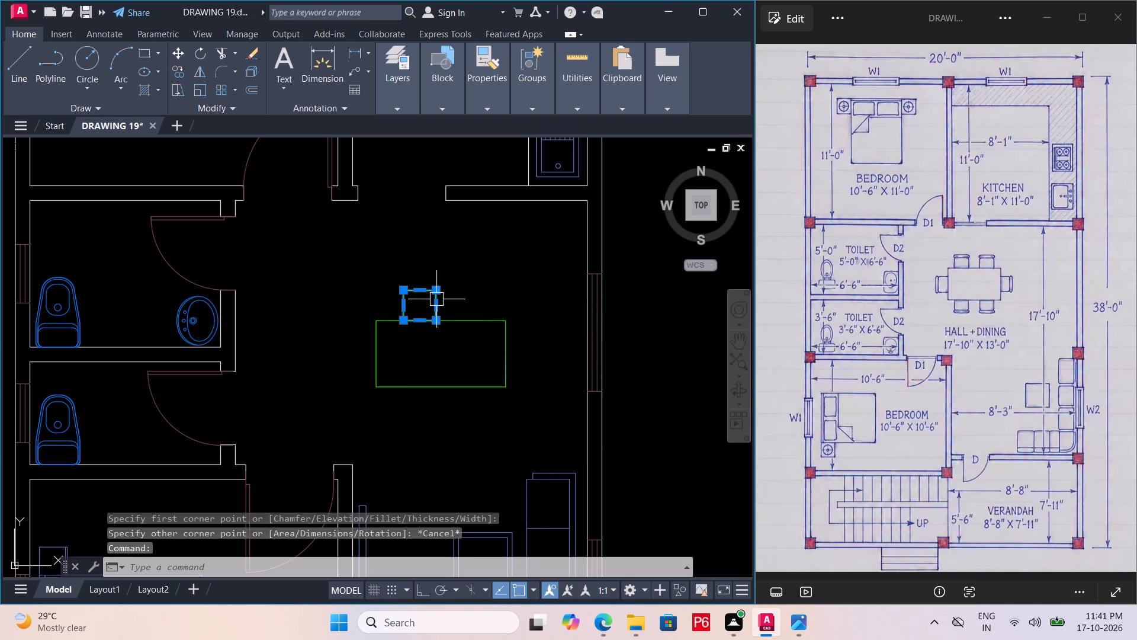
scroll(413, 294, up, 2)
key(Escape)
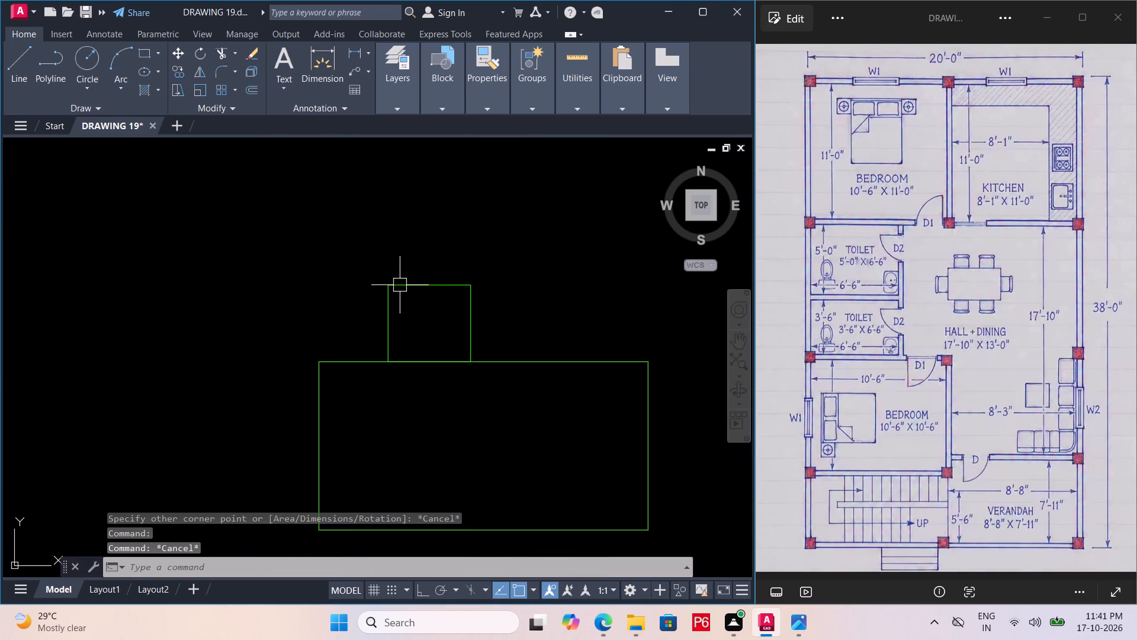
Draw a thin backrest rectangle along the top of the chair seat, matching its width of about 1'-1".
text(REC)
key(space)
click(387, 286)
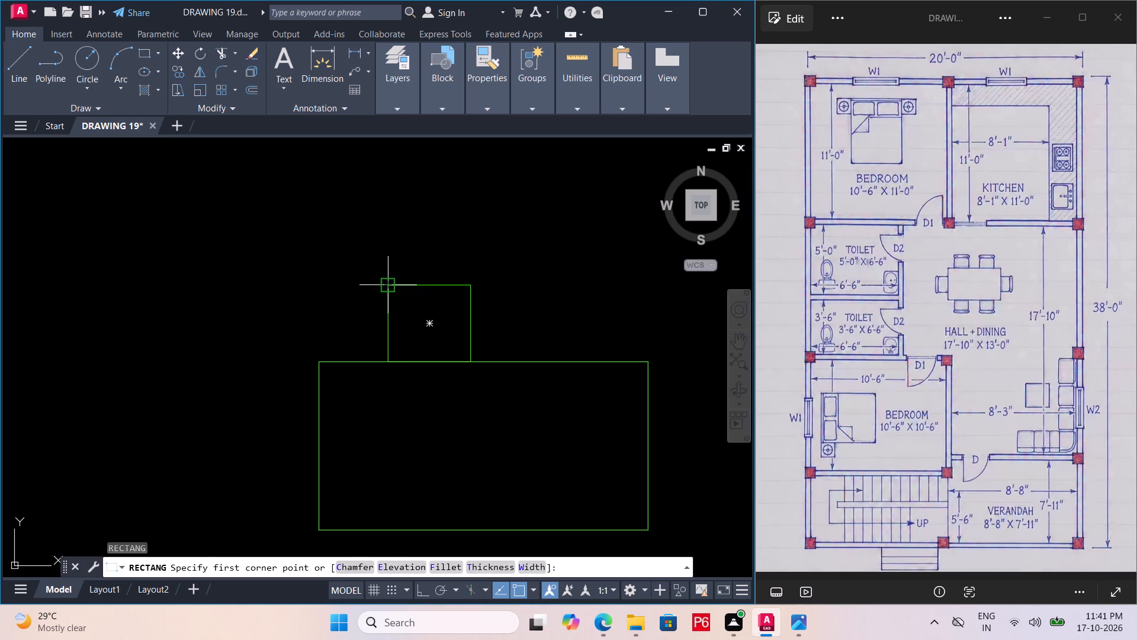
click(472, 271)
key(Escape)
scroll(457, 228, down, 2)
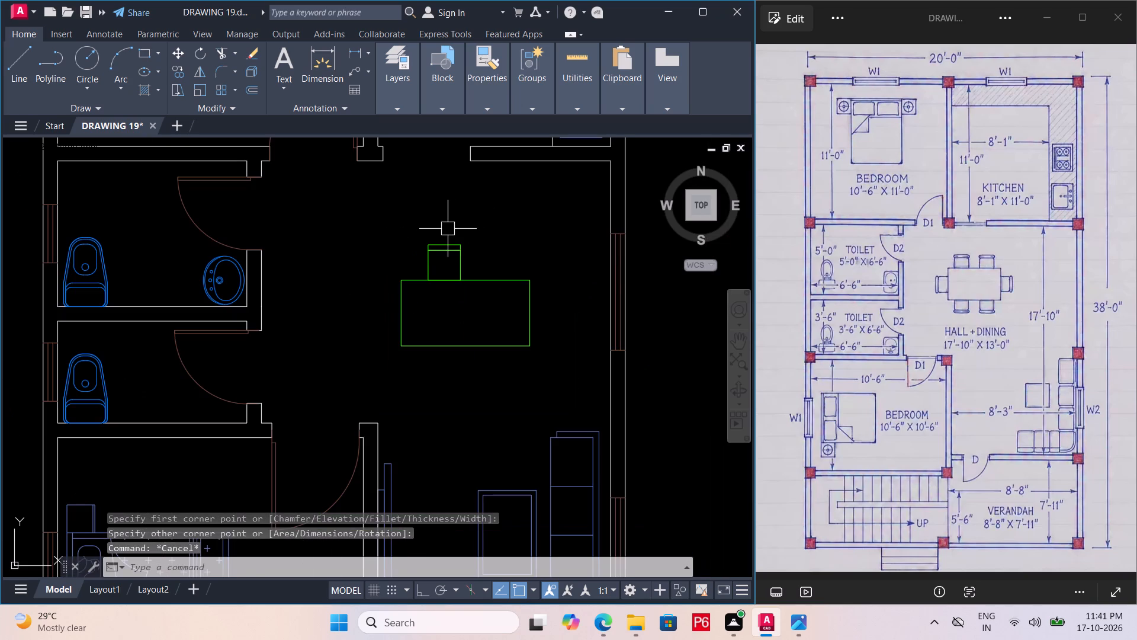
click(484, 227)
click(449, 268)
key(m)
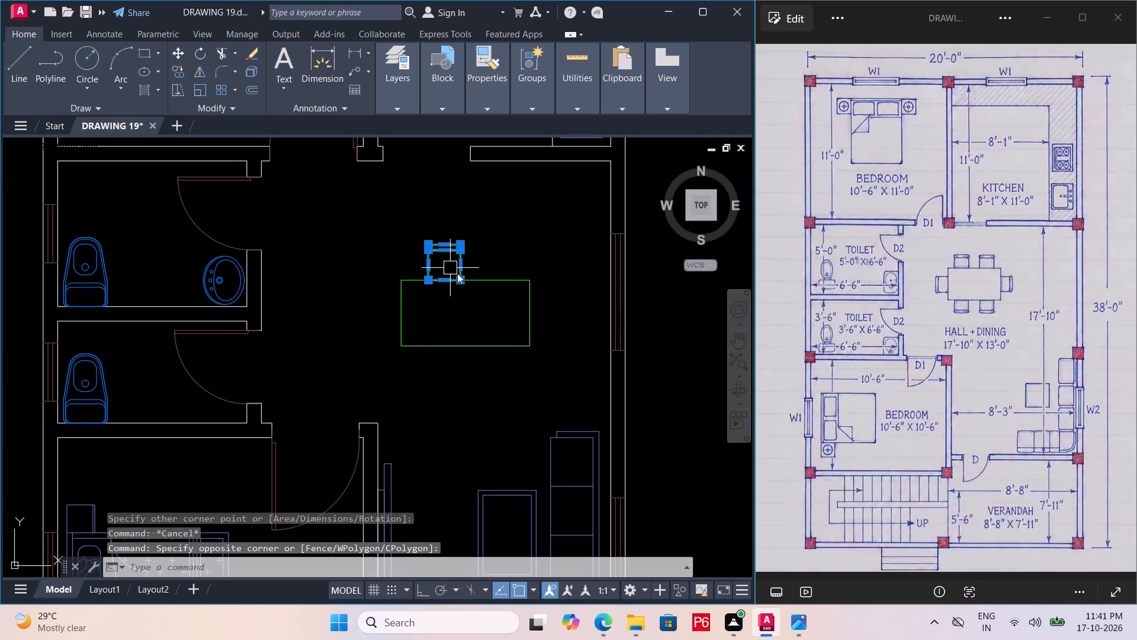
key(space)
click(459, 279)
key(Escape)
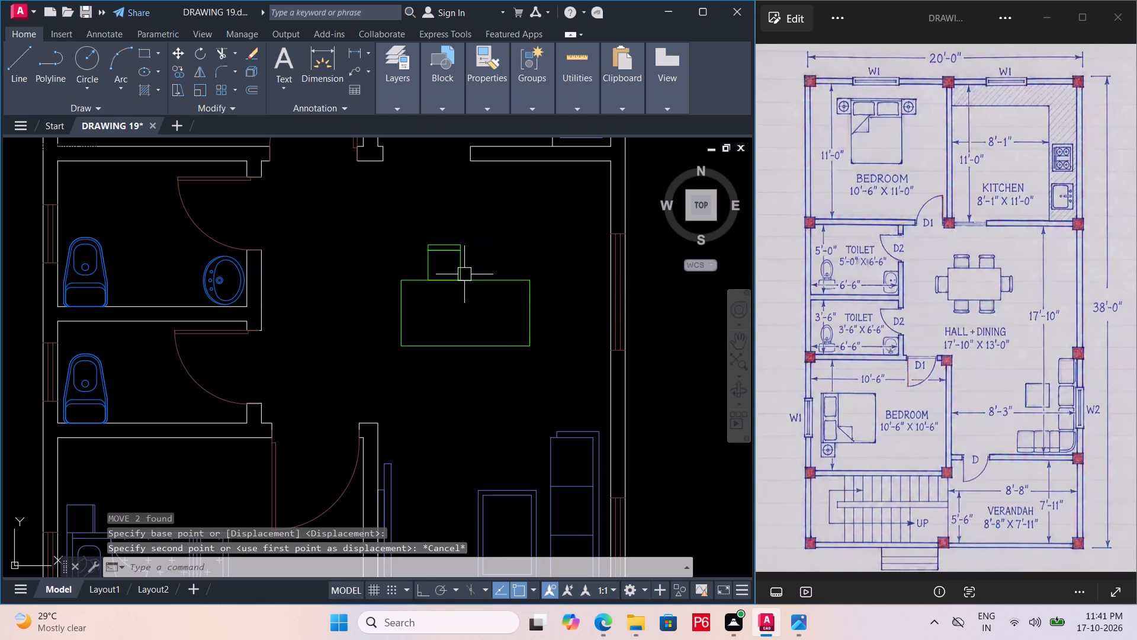
Copy the chair's seat and backrest about 1'-8" to the right along the dining table's upper edge.
click(485, 235)
click(444, 261)
text(CO)
key(space)
click(464, 284)
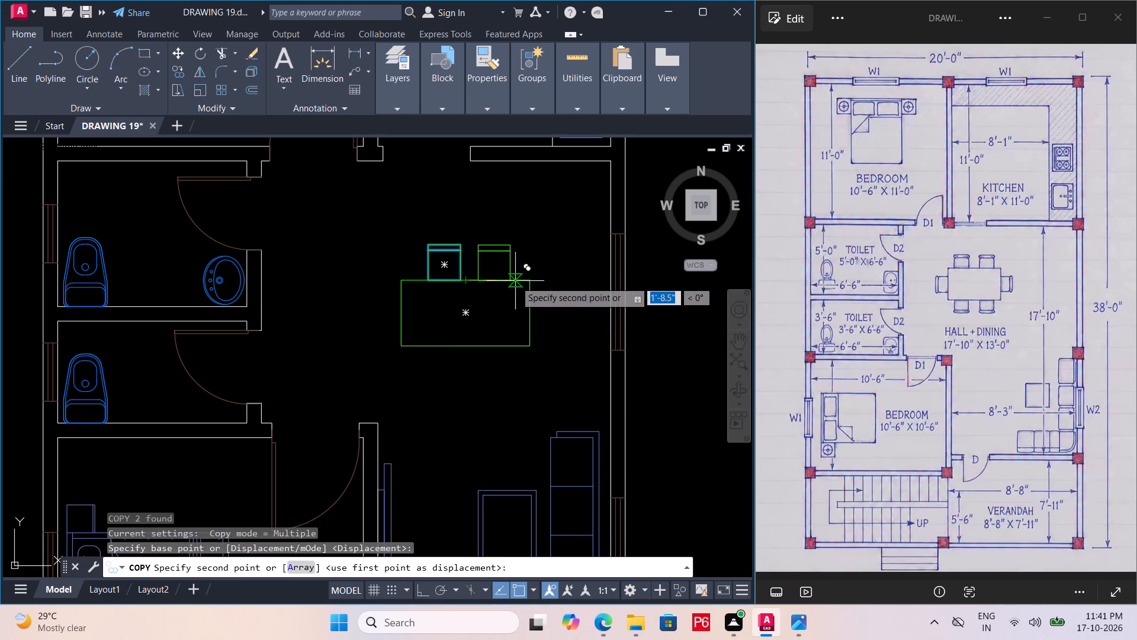
click(515, 281)
middle_drag(534, 252, 508, 266)
scroll(508, 266, up, 2)
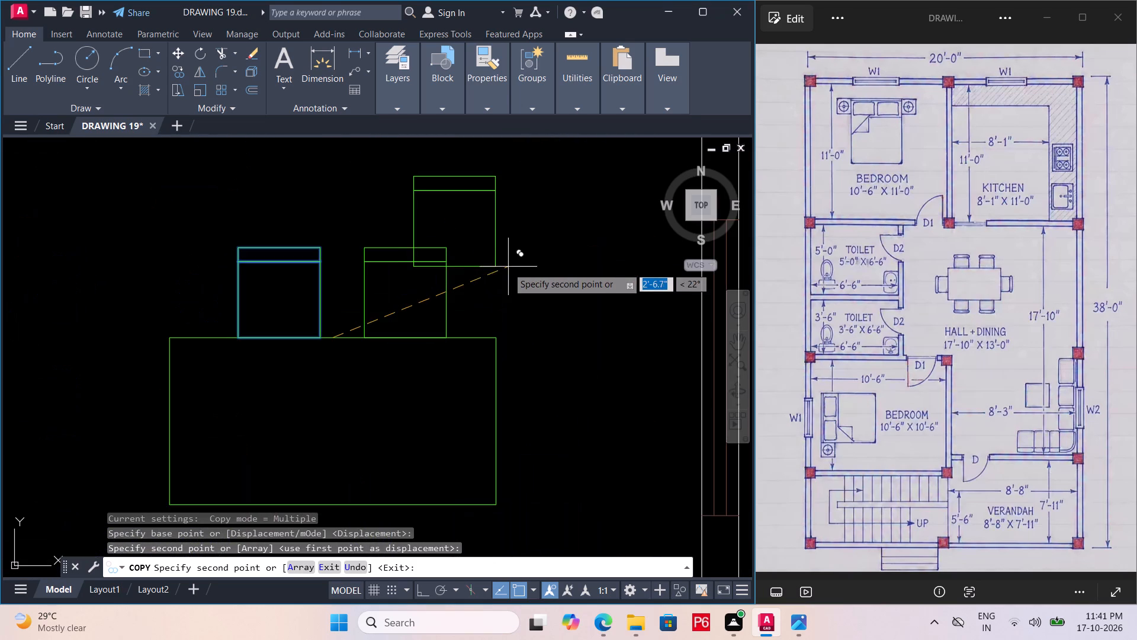
key(Escape)
Mirror both upper chairs across the dining table's horizontal centreline, keeping the source chairs.
drag(510, 227, 483, 234)
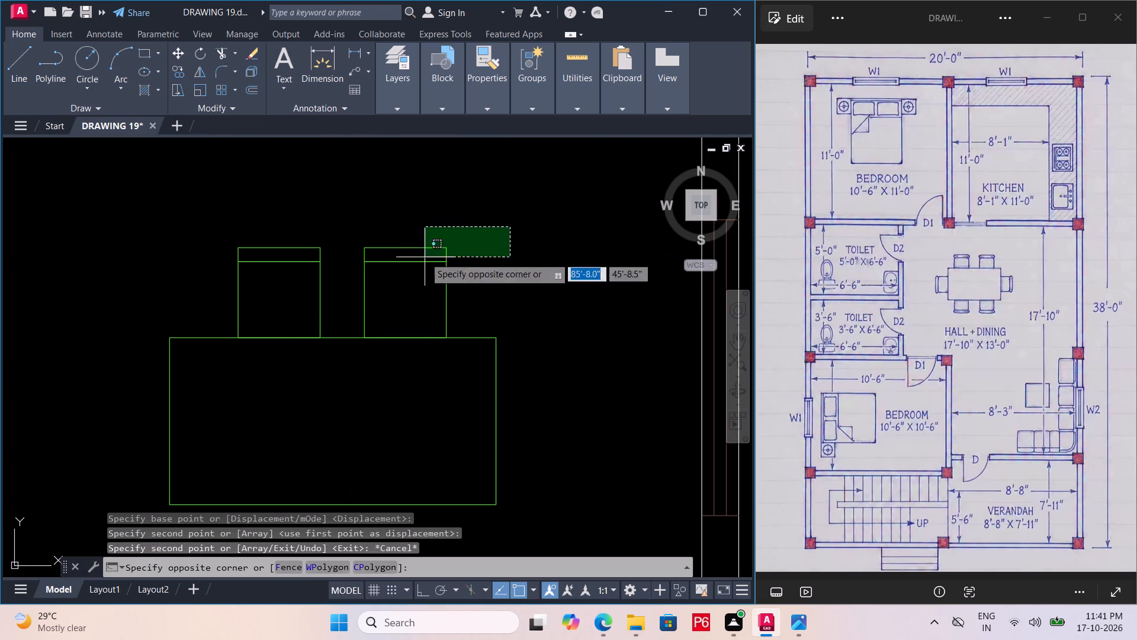
drag(294, 286, 300, 284)
scroll(396, 243, down, 2)
middle_click(396, 242)
key(m)
key(i)
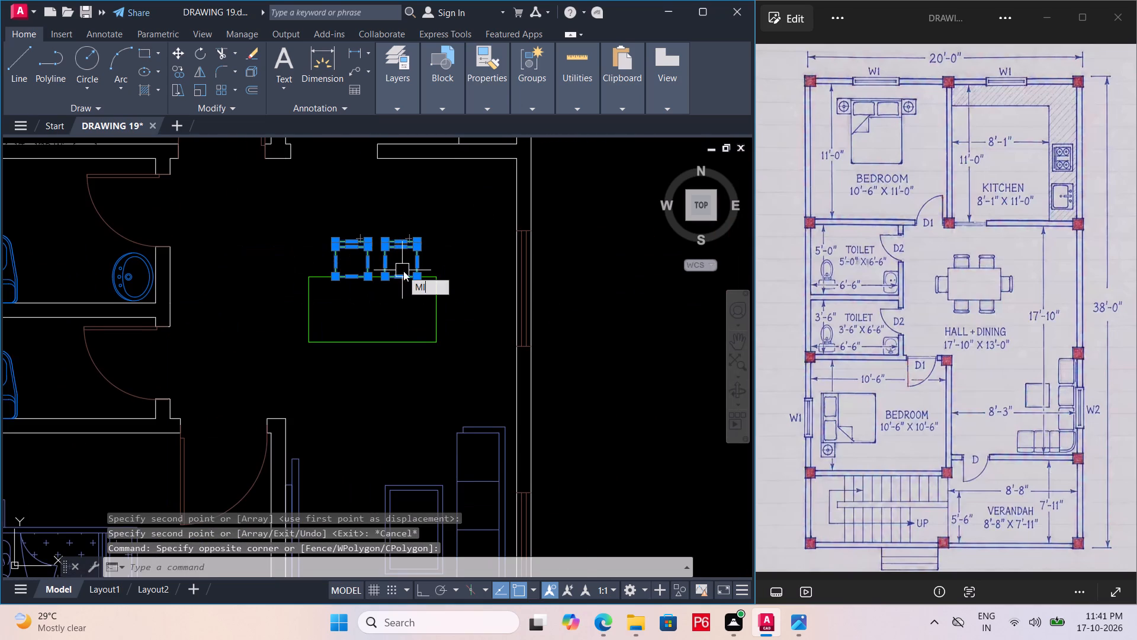
key(space)
drag(304, 309, 313, 307)
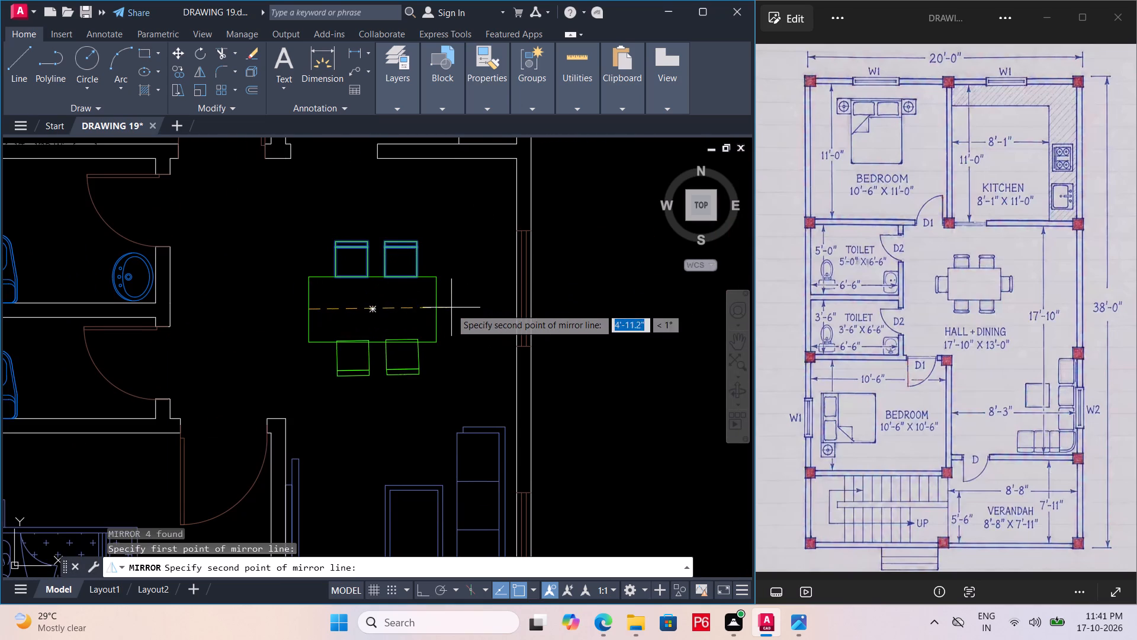
click(438, 308)
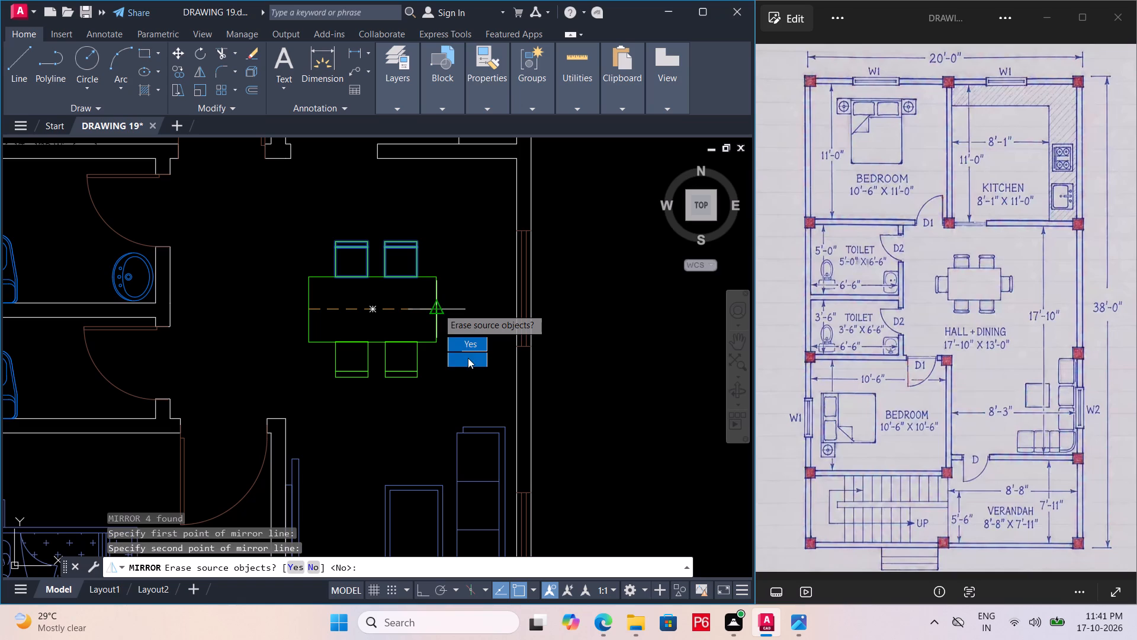
drag(468, 358, 438, 308)
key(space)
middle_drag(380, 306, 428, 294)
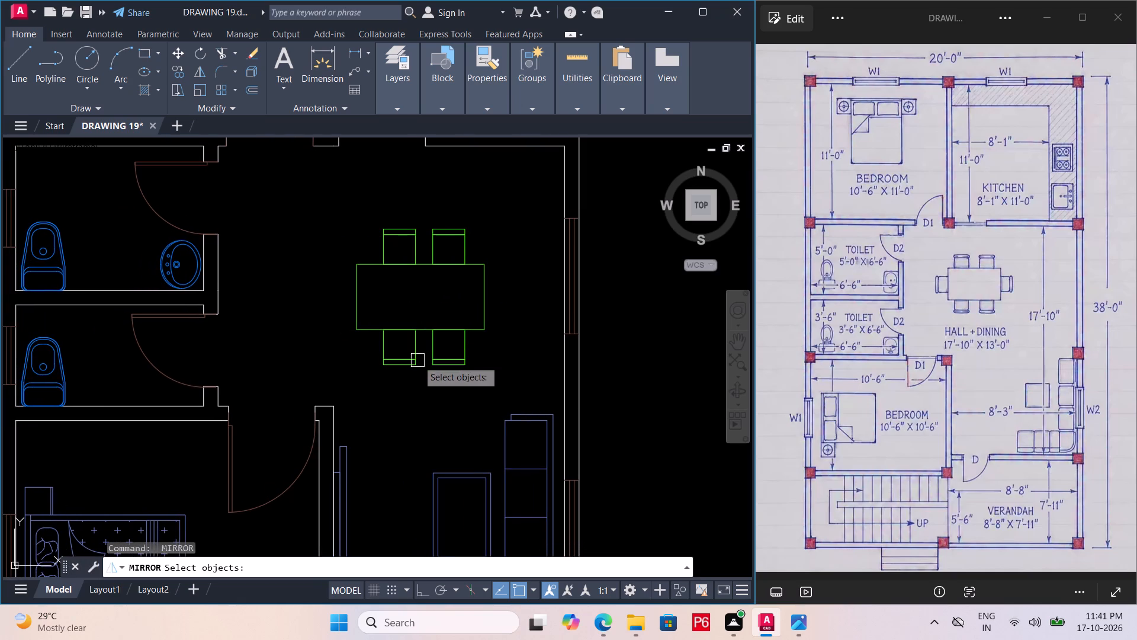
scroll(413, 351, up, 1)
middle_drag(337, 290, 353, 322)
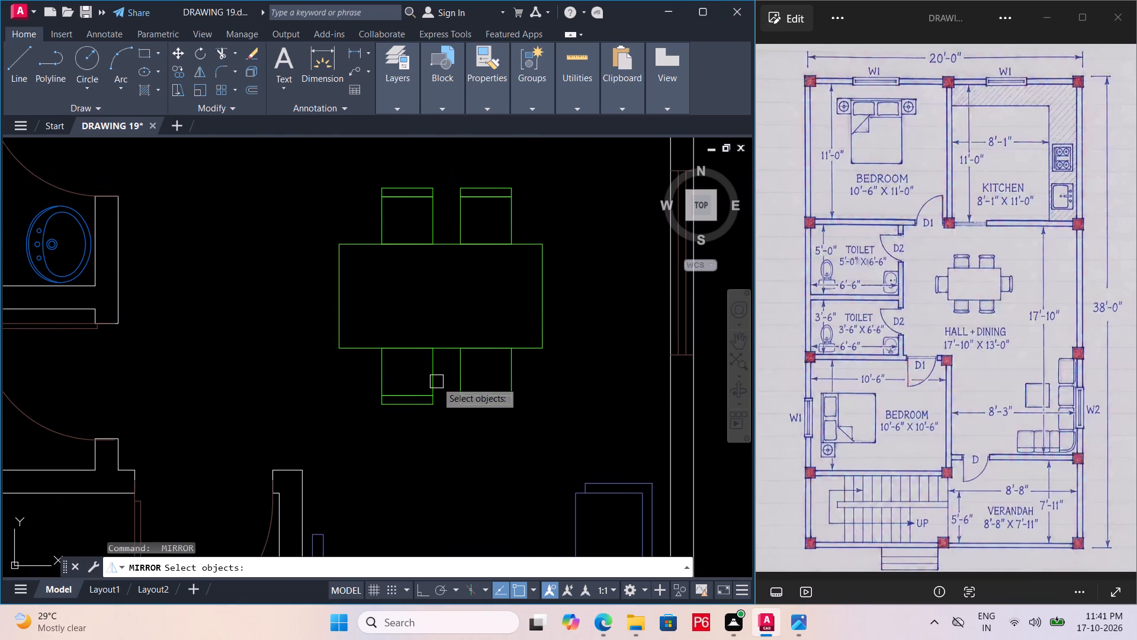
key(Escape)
Copy the lower-left chair's seat and backrest to the dining table's left edge.
click(443, 379)
click(409, 422)
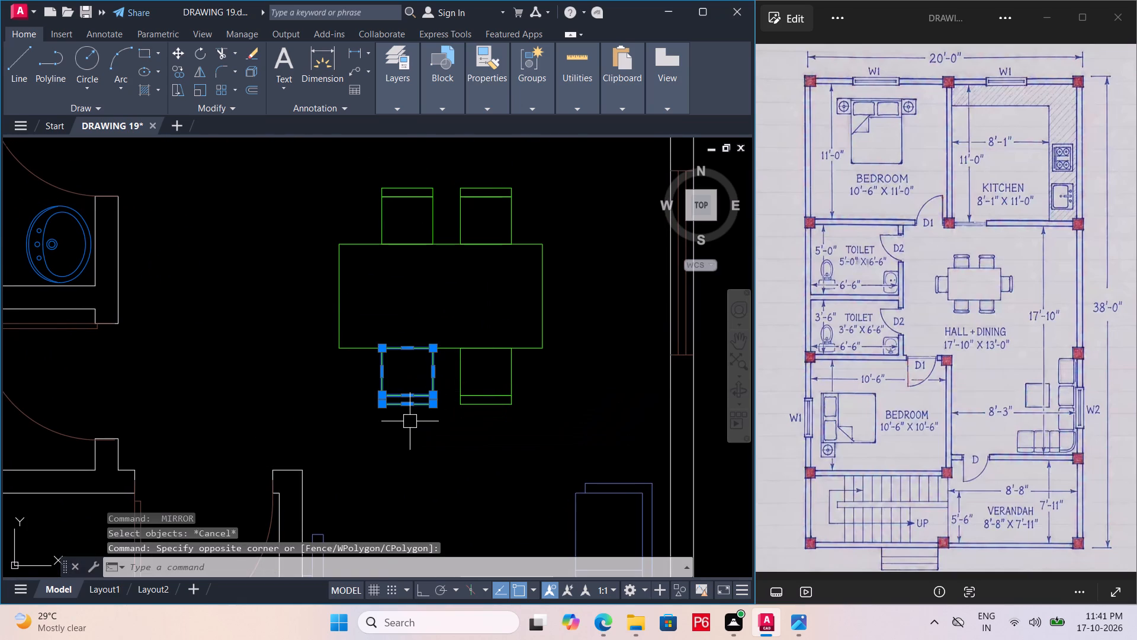
key(c)
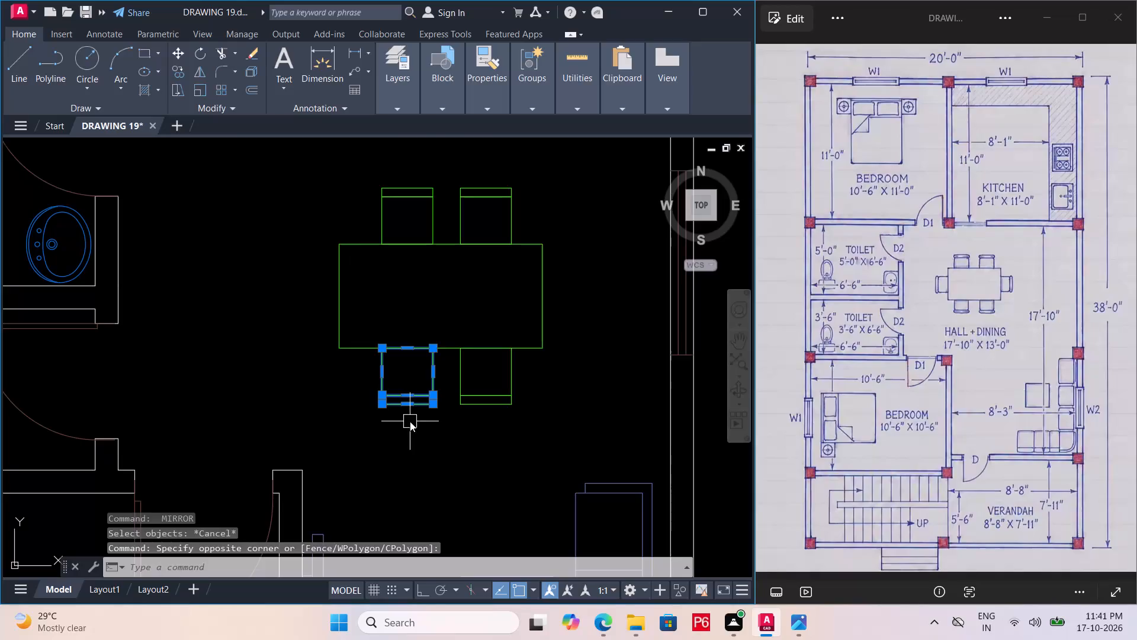
key(o)
key(space)
click(431, 379)
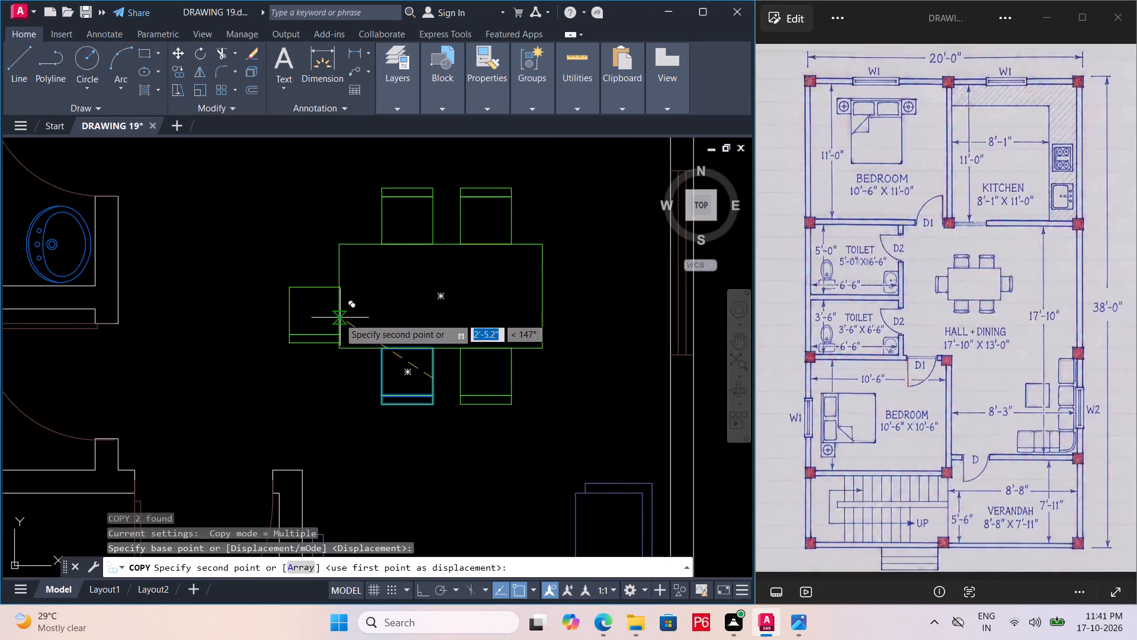
click(338, 301)
key(Escape)
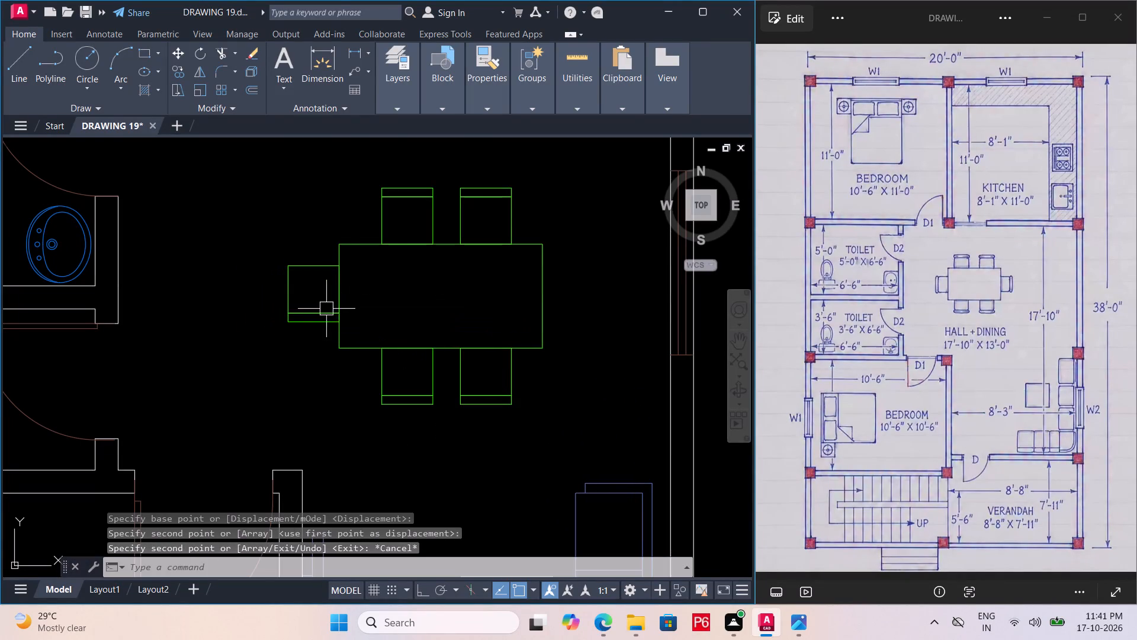
Delete the backrest rectangle of the chair copy at the table's left edge.
scroll(314, 324, up, 1)
click(316, 324)
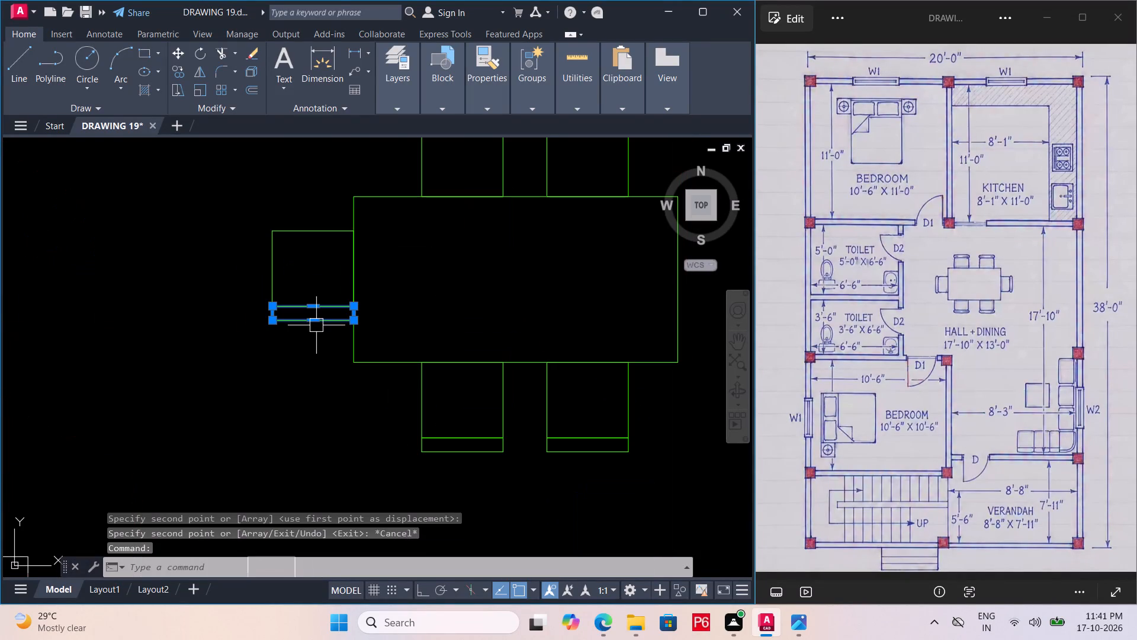
key(Delete)
Move the remaining seat about 2" down so it sits near the middle of the table's left edge.
middle_drag(302, 315, 330, 338)
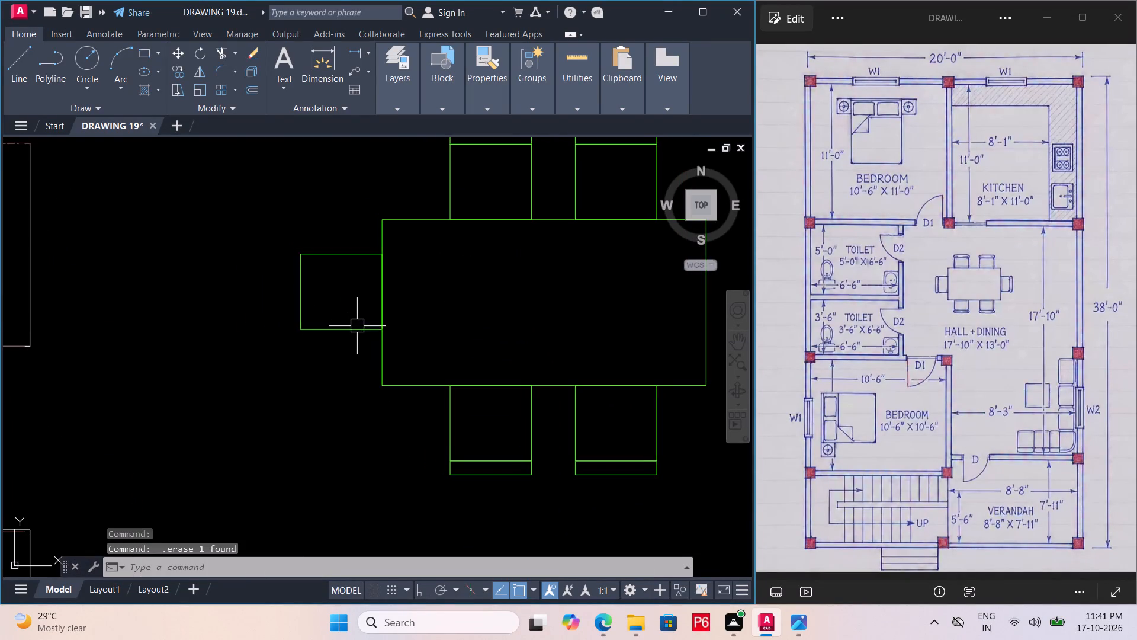
click(358, 325)
key(m)
key(Return)
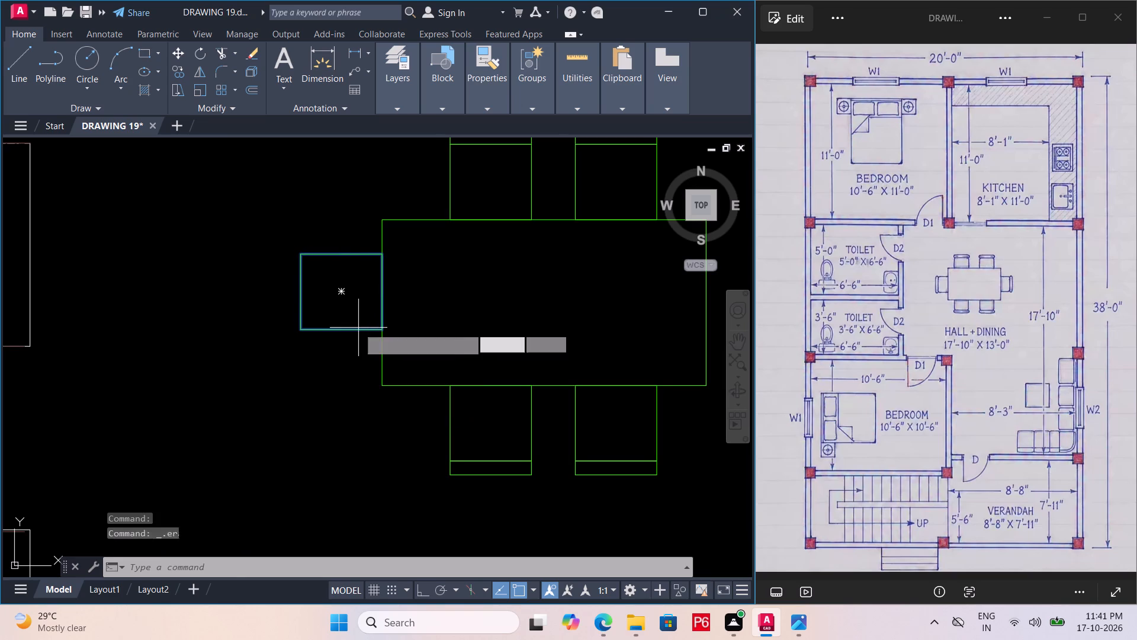
click(343, 293)
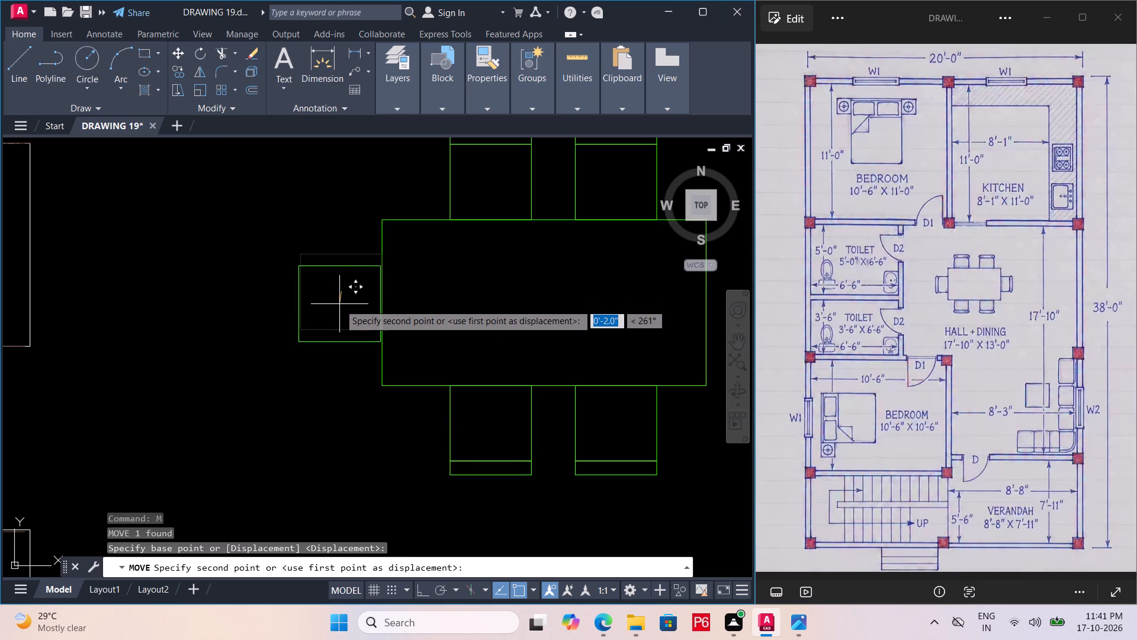
click(338, 306)
key(Escape)
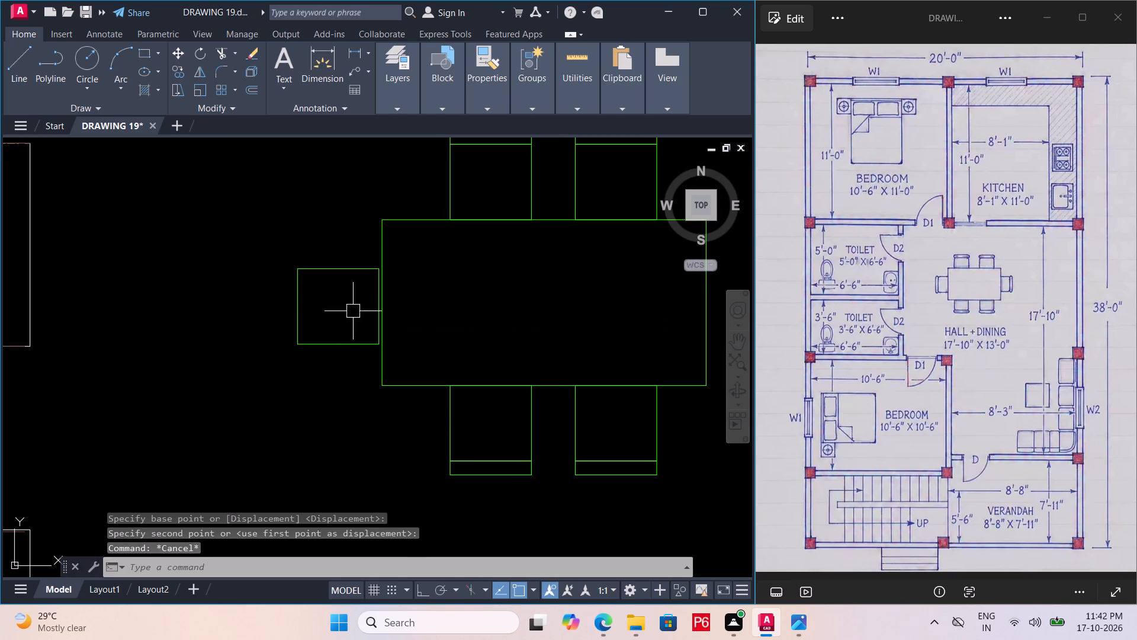
Draw a thin vertical backrest rectangle about 1'-0" long along the left side of the left chair's seat.
text(REC)
key(space)
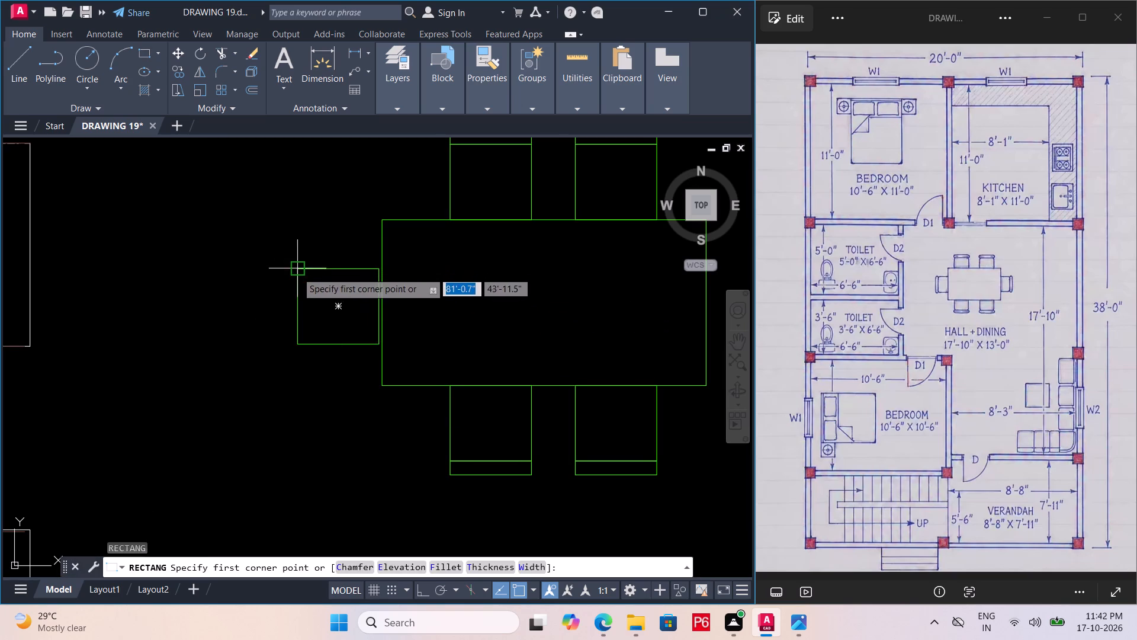
click(297, 272)
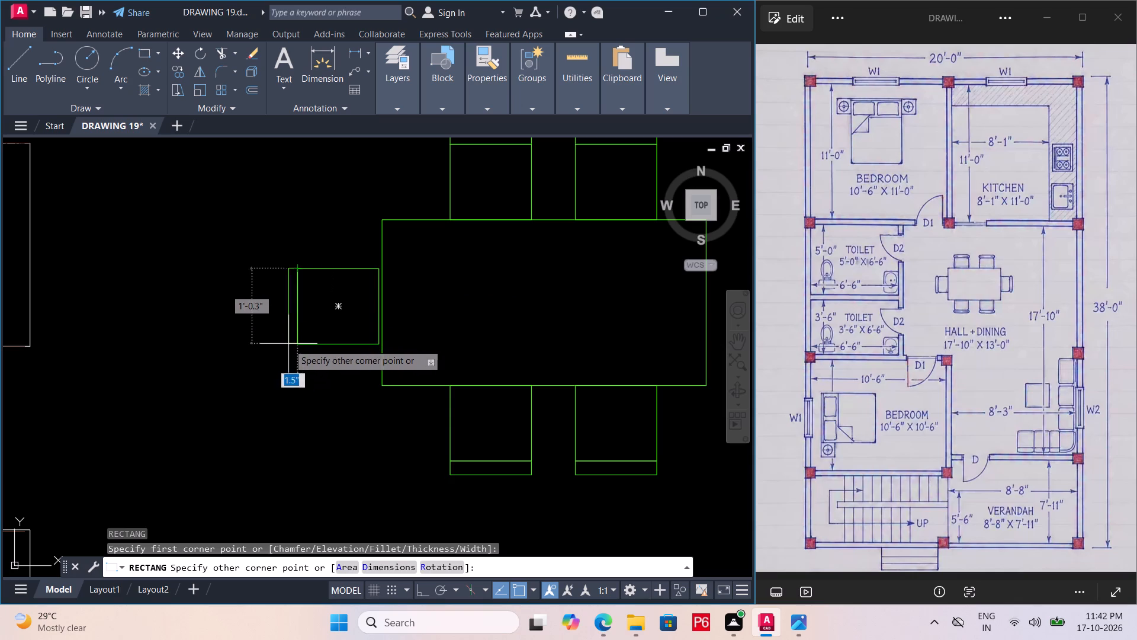
click(283, 344)
Mirror the left chair's seat and backrest across the dining table's vertical centreline, keeping the source chair.
middle_drag(300, 332, 288, 331)
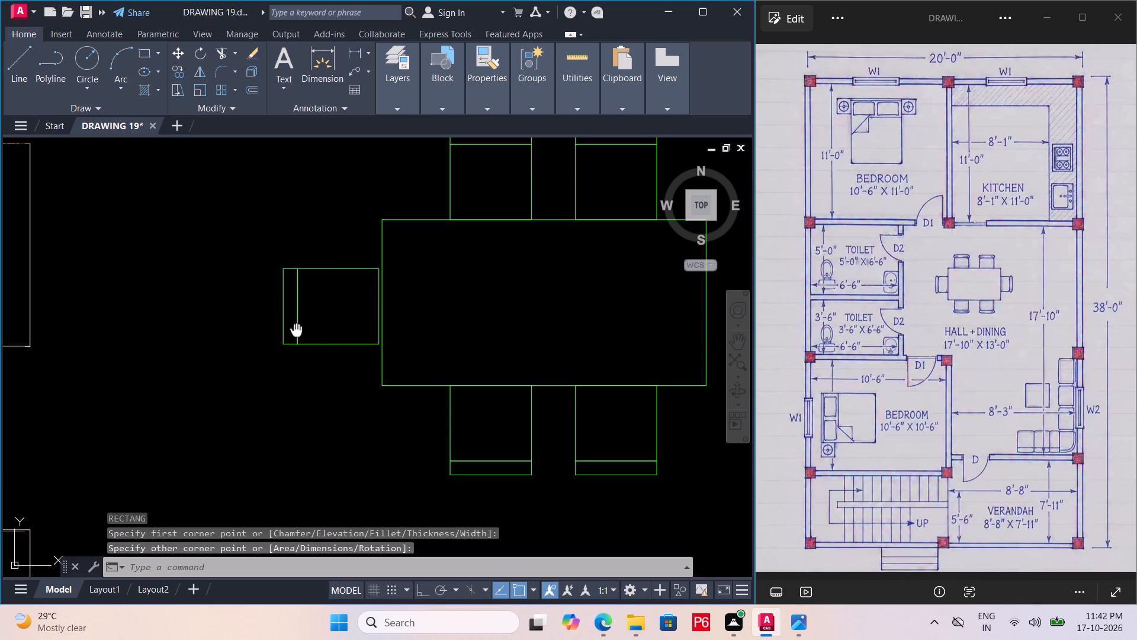
middle_drag(288, 331, 218, 321)
key(Escape)
click(250, 228)
click(175, 350)
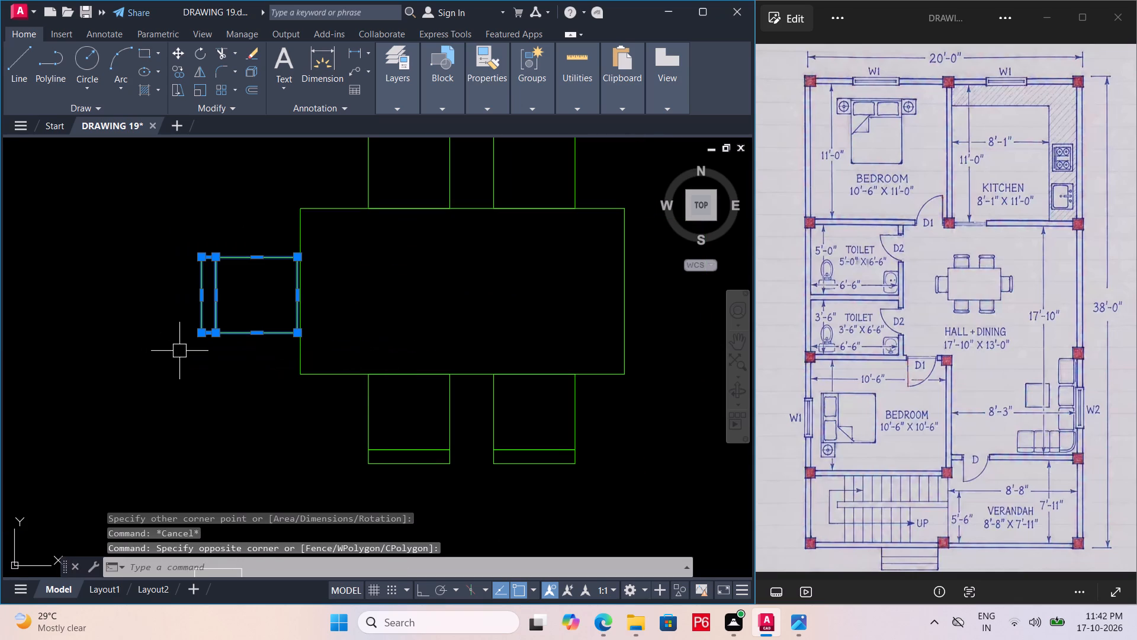
key(m)
key(i)
key(space)
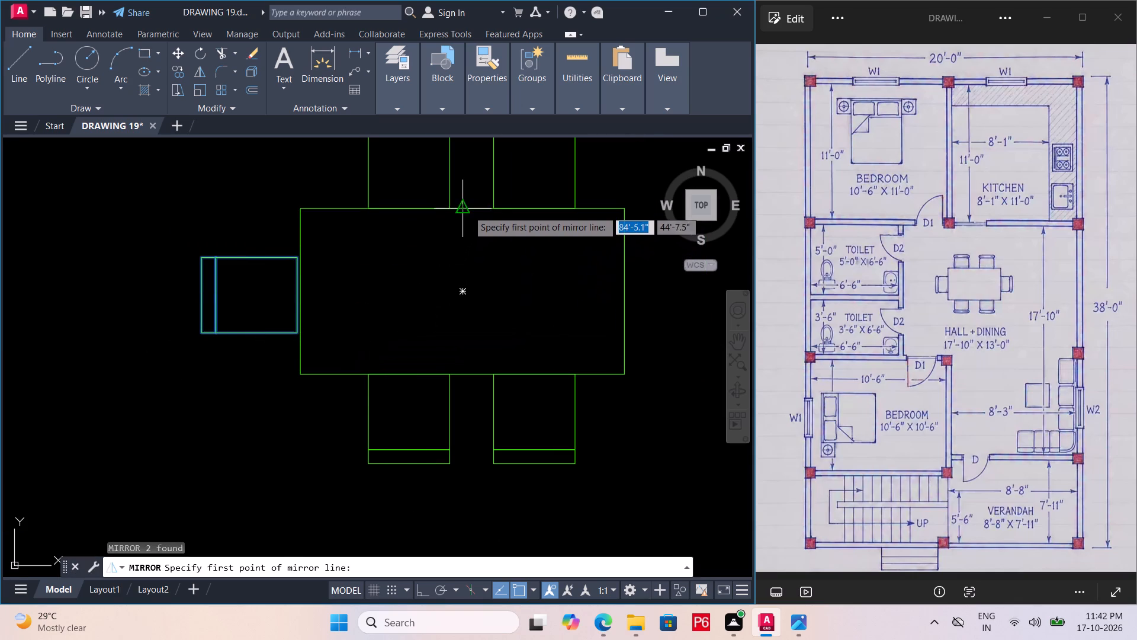
click(460, 211)
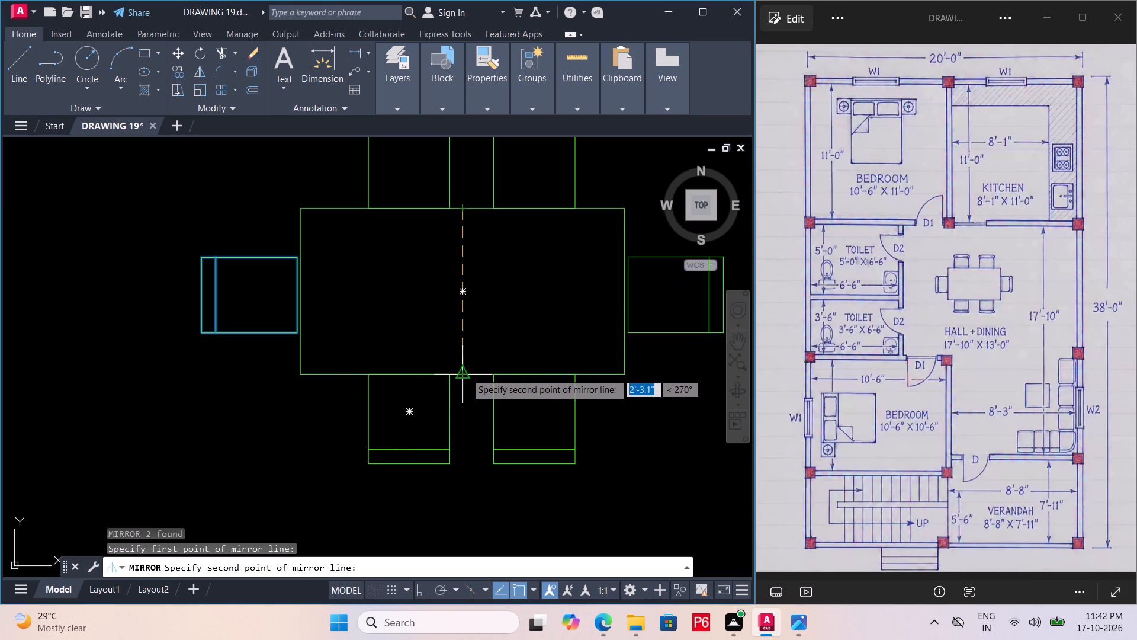
click(465, 373)
drag(486, 424, 465, 373)
Save the drawing.
key(ctrl+s)
key(ctrl+s)
key(ctrl+s)
Assign the dining table and all six chairs, including their backrests, to the FURNITURE layer.
scroll(365, 335, down, 3)
middle_drag(381, 321, 364, 303)
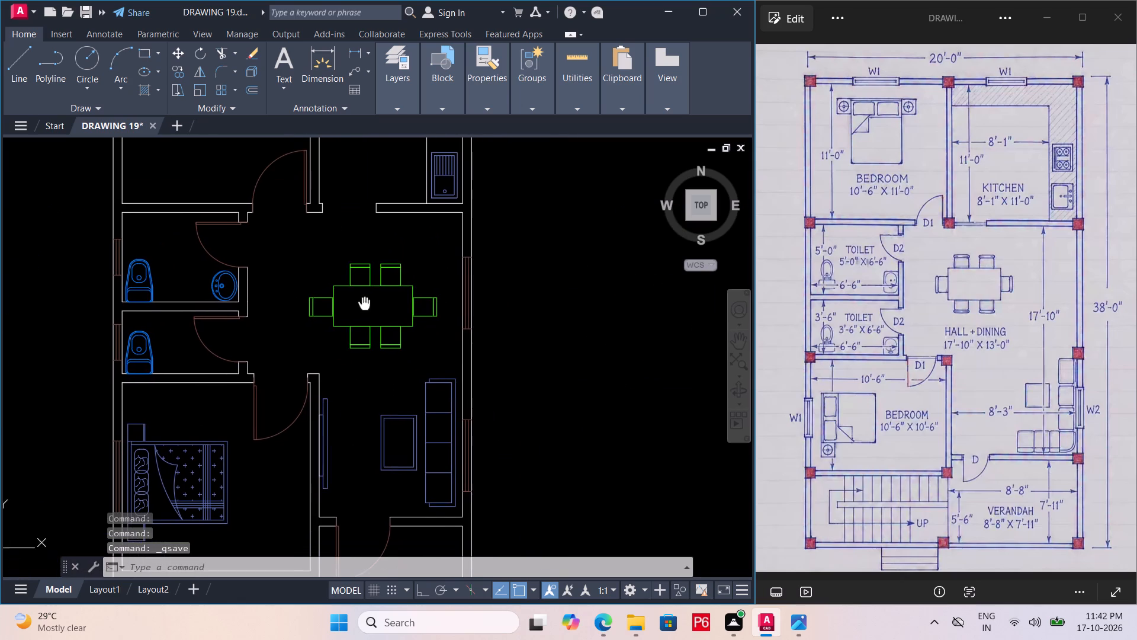
middle_drag(364, 303, 365, 302)
drag(445, 269, 464, 268)
double_click(310, 339)
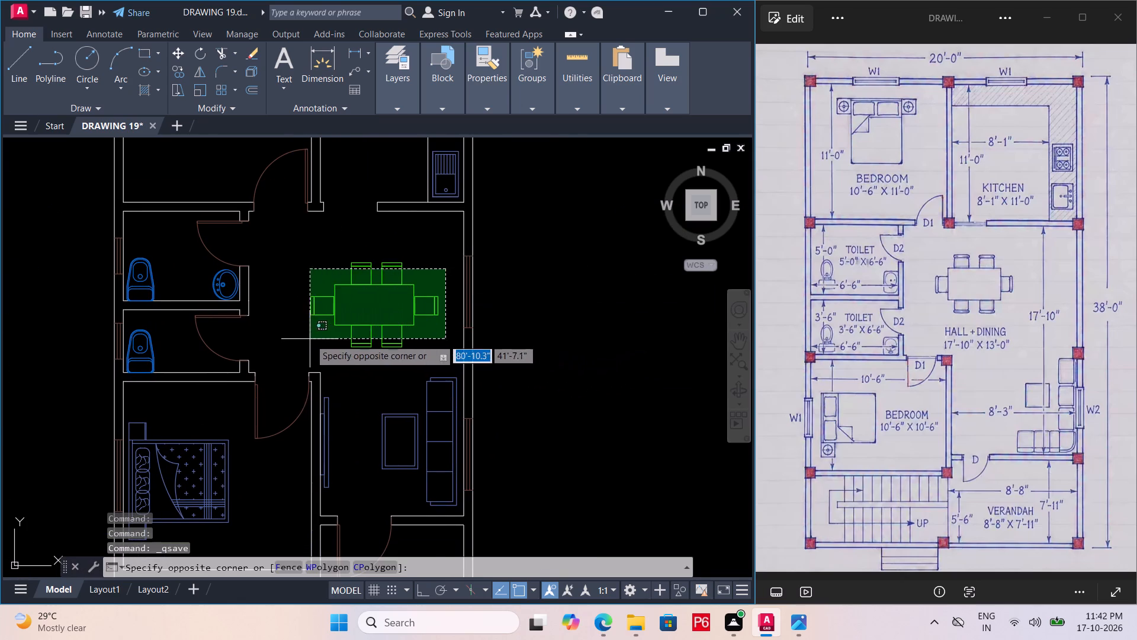
click(401, 98)
double_click(536, 121)
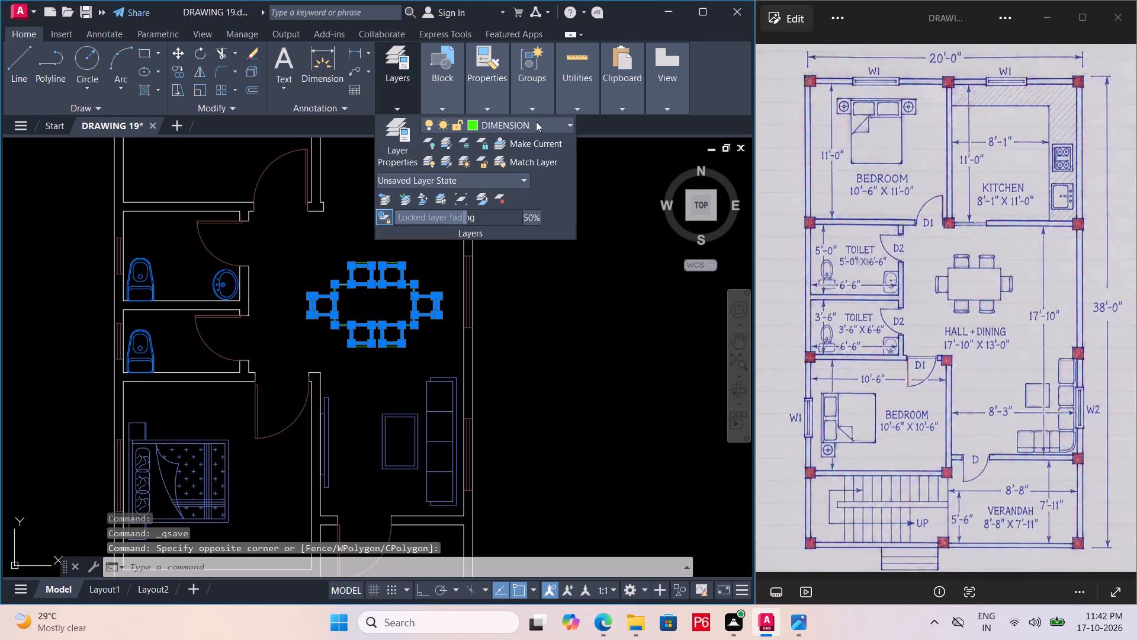
click(550, 124)
click(491, 336)
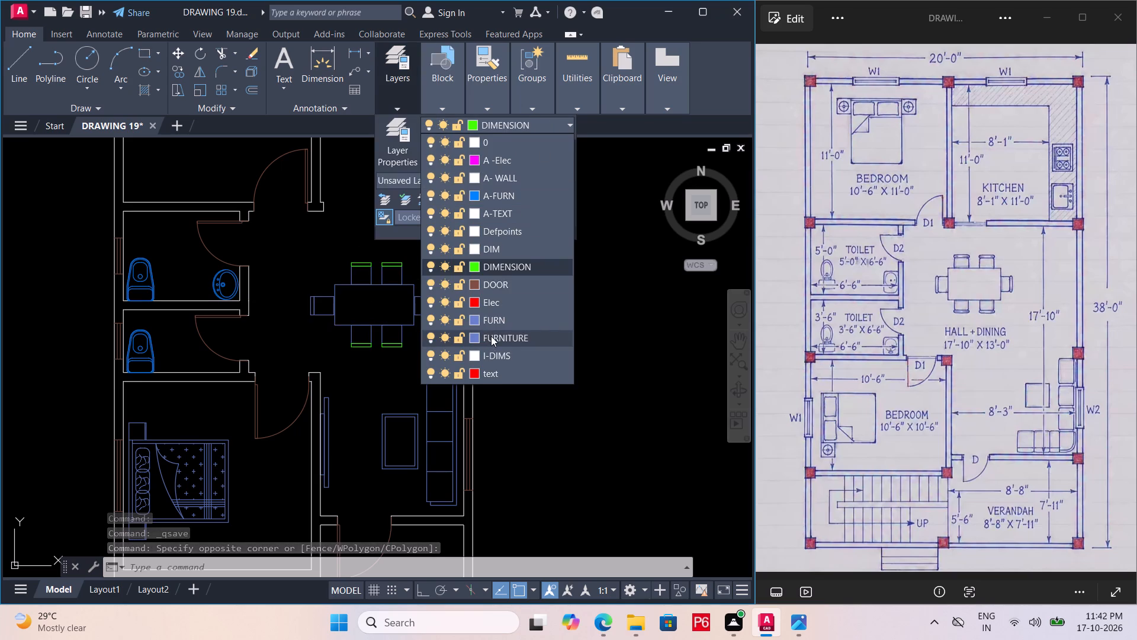
key(Escape)
scroll(410, 316, up, 1)
click(421, 225)
click(286, 392)
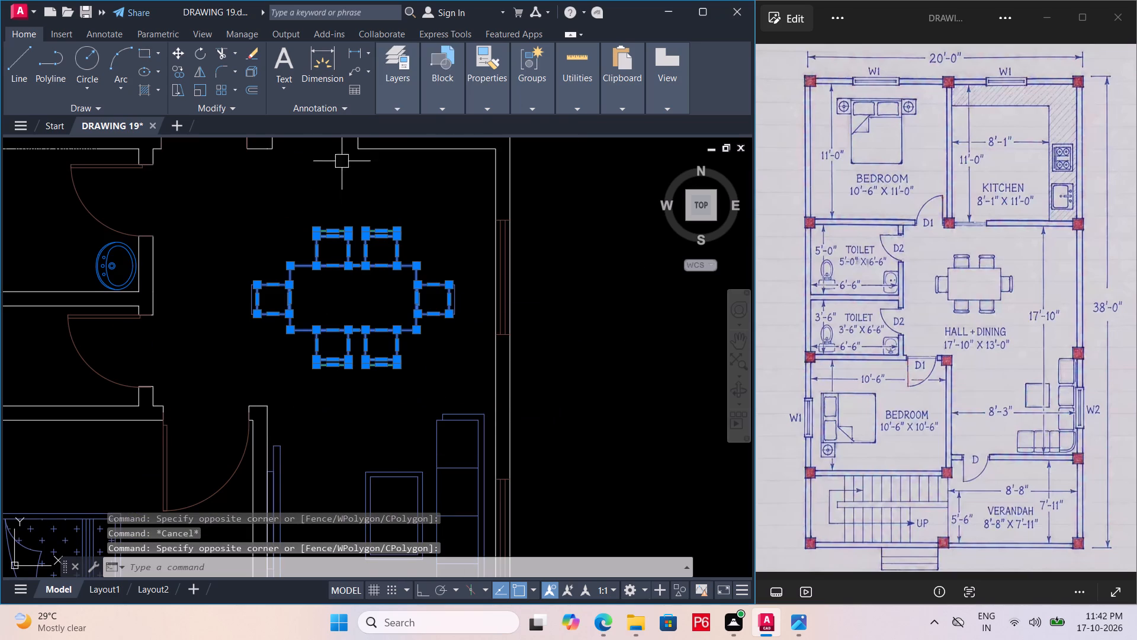
click(399, 105)
click(528, 128)
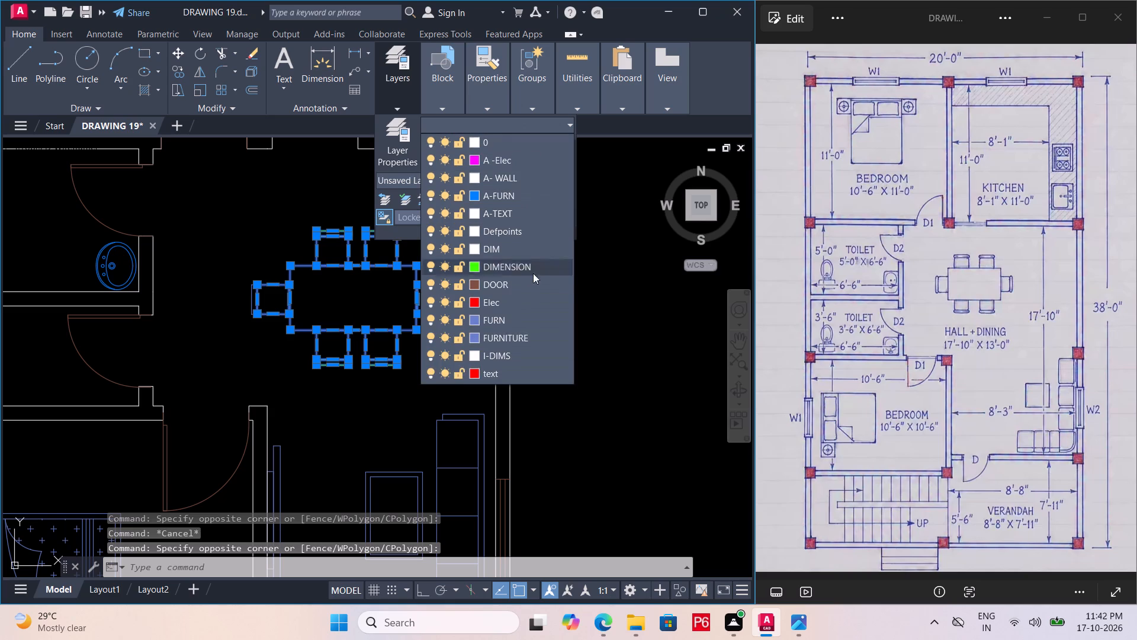
click(505, 338)
key(Escape)
Save the drawing with the dining set on its new layer.
key(ctrl+s)
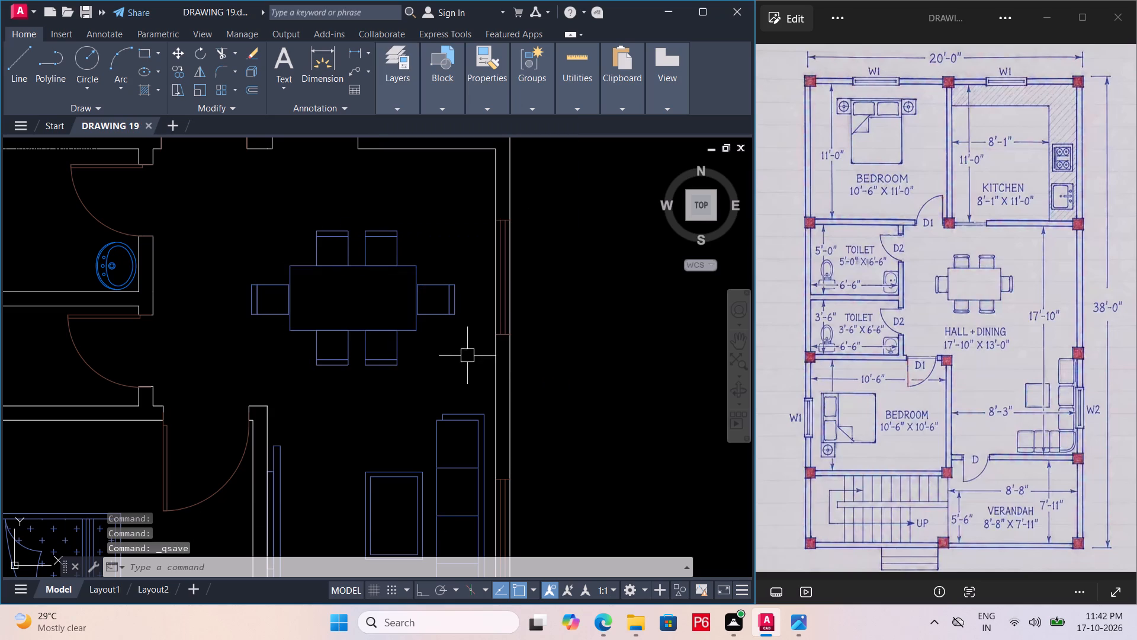
key(ctrl+s)
key(ctrl+s)
key(ctrl+s)
key(ctrl+s)
key(ctrl+s)
key(ctrl+s)
Assign the vertical tread lines of both stair flights in the furnished plan to the Elec layer.
scroll(399, 342, down, 3)
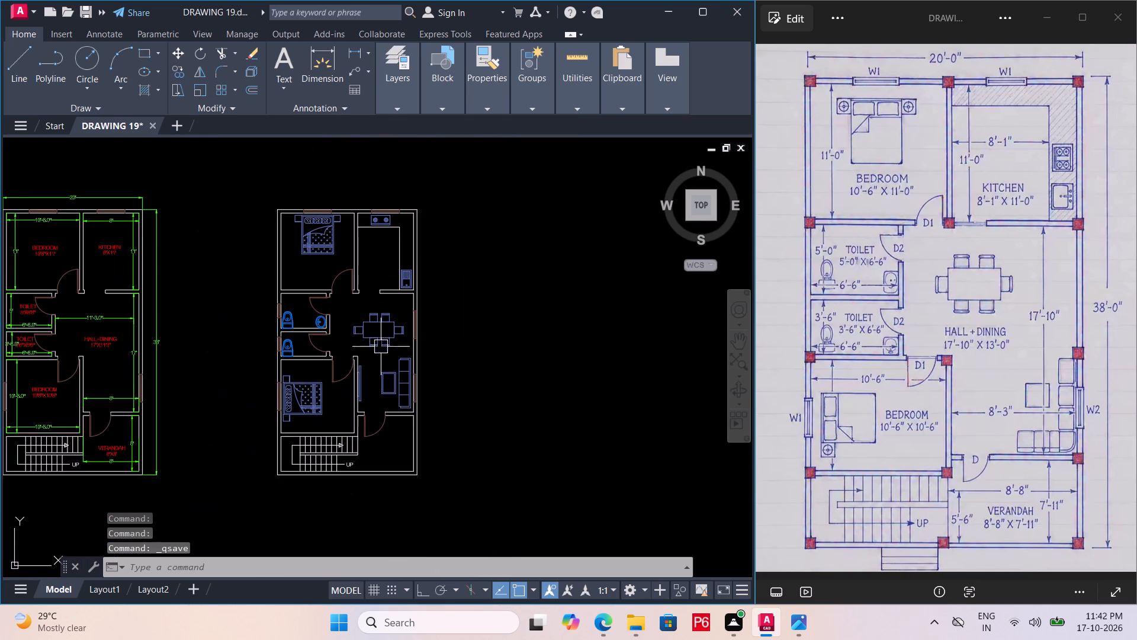
middle_drag(380, 347, 362, 300)
scroll(362, 300, down, 1)
scroll(335, 379, up, 4)
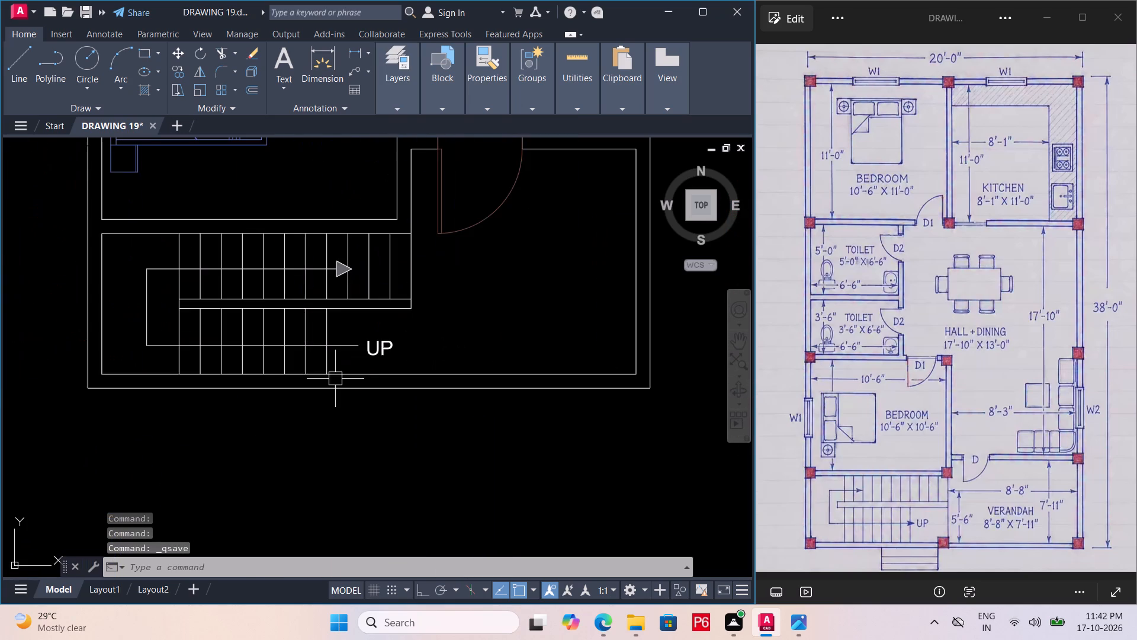
middle_drag(335, 374, 478, 407)
scroll(476, 415, up, 1)
scroll(547, 254, up, 2)
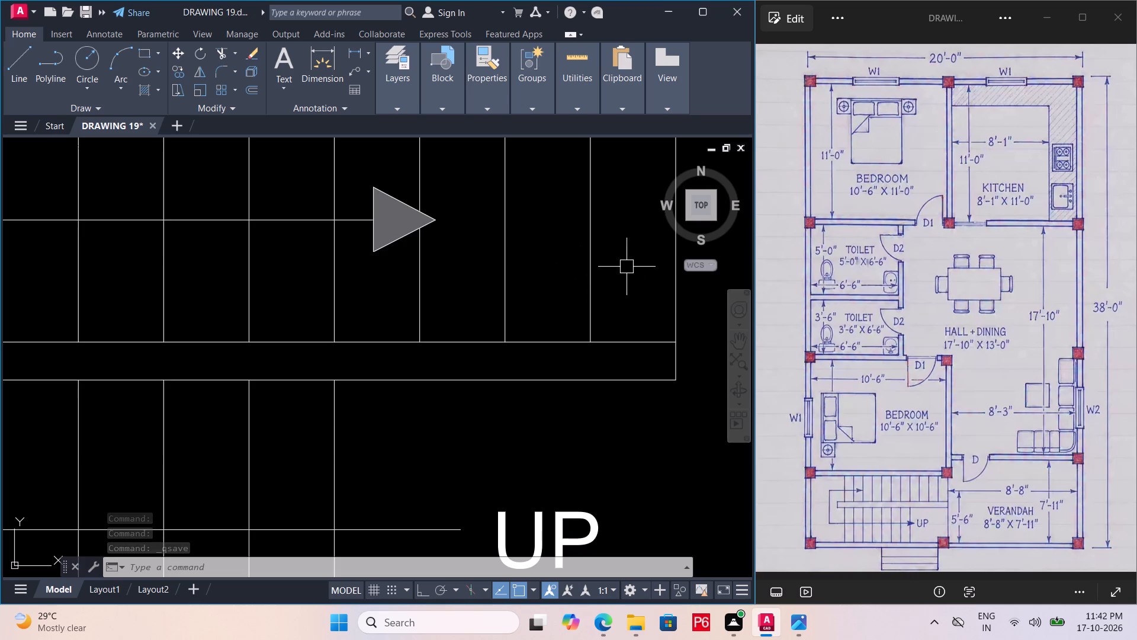
scroll(504, 309, down, 2)
click(547, 288)
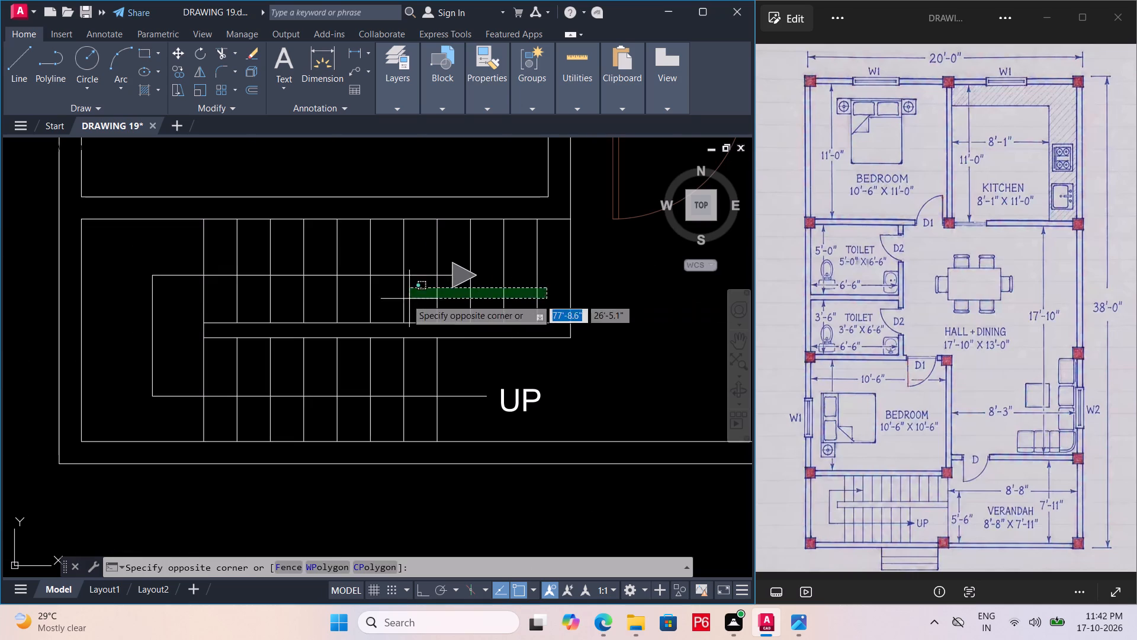
click(193, 304)
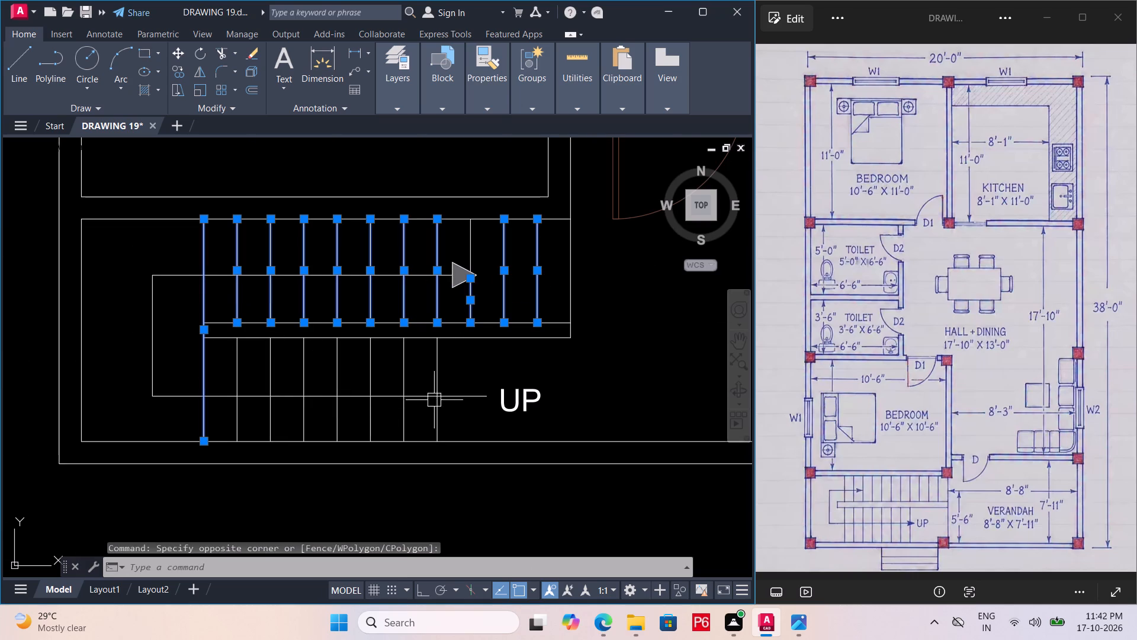
click(452, 414)
click(230, 426)
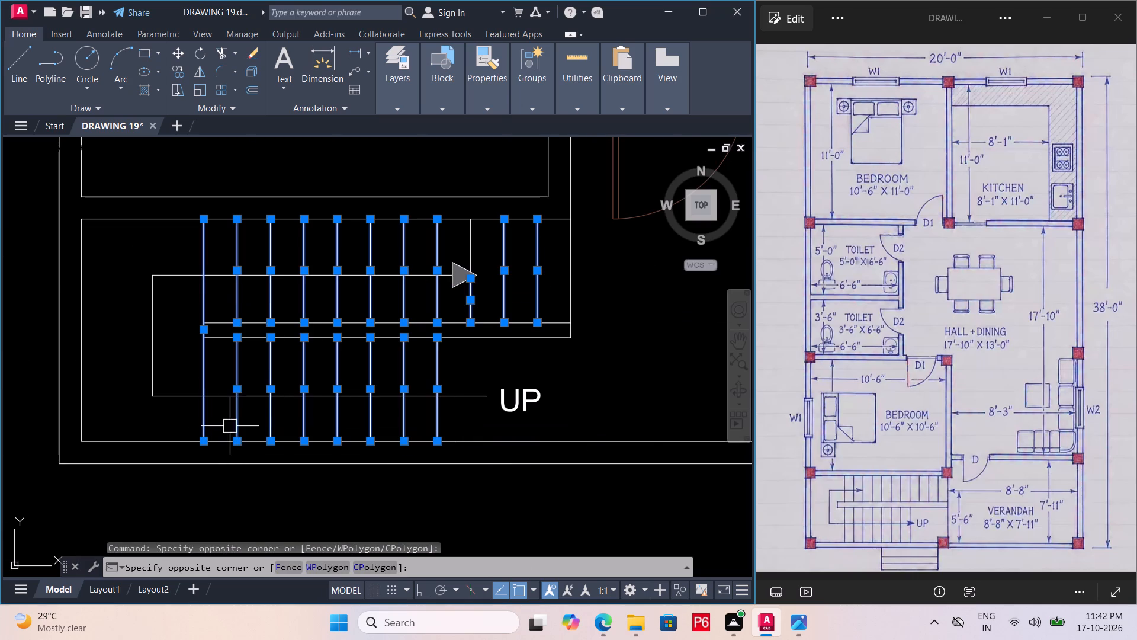
click(404, 98)
click(411, 111)
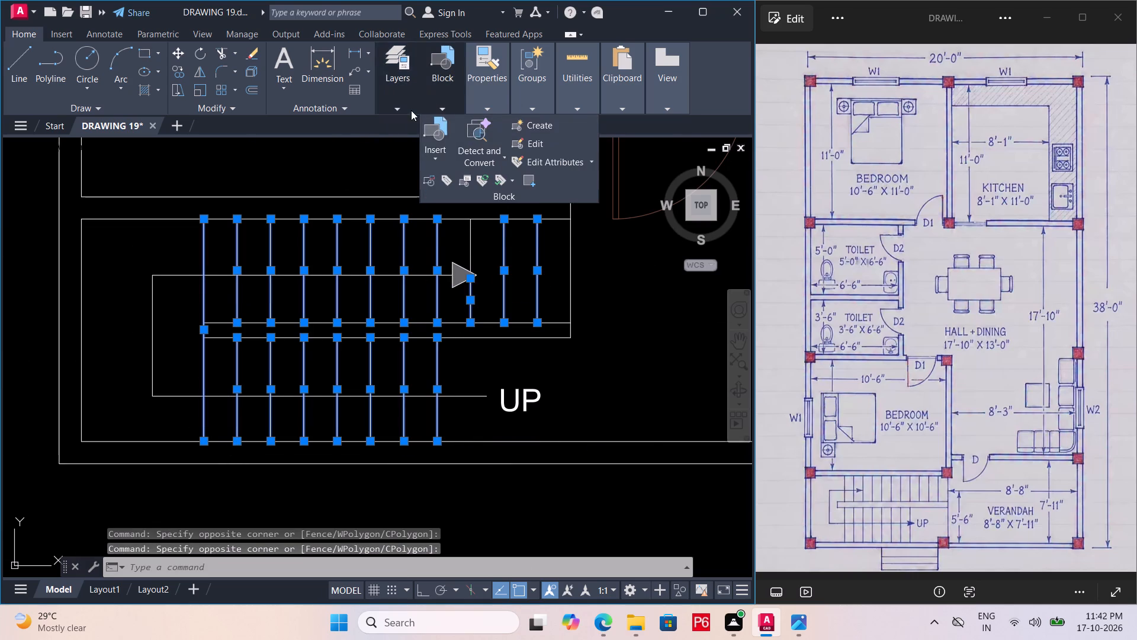
click(503, 126)
click(493, 306)
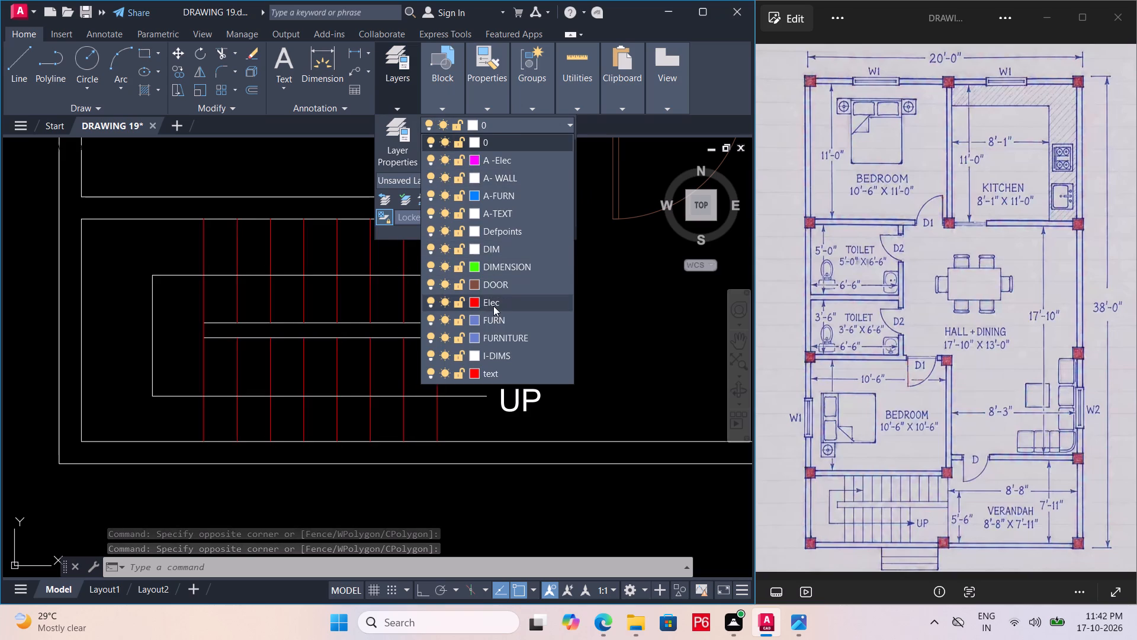
key(Escape)
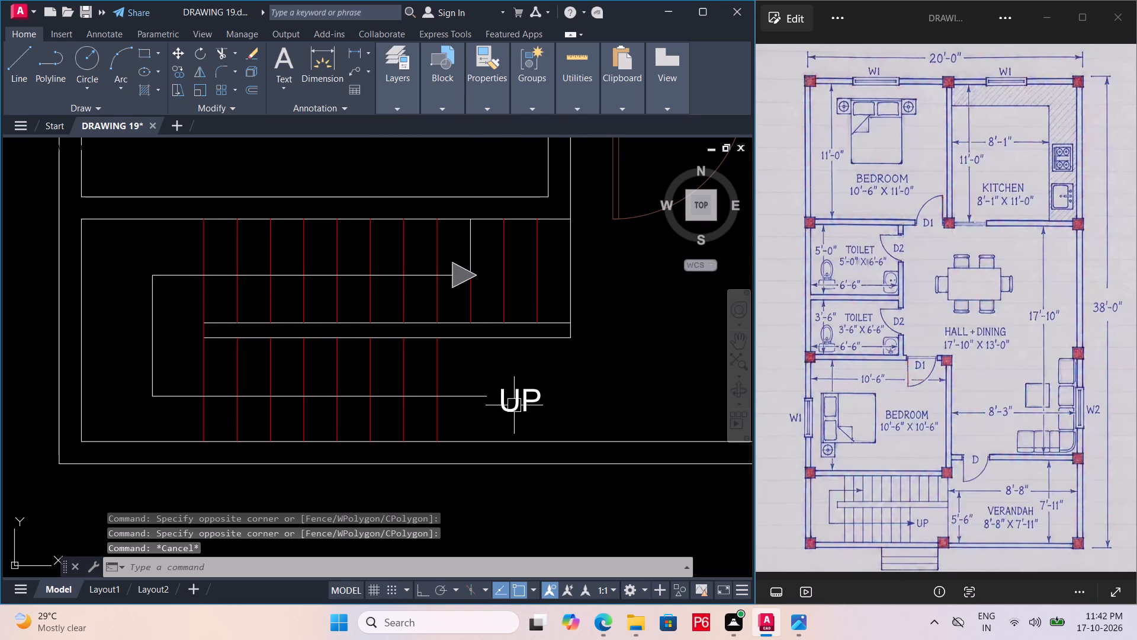
Save the drawing with the stair tread layer change.
key(ctrl+s)
key(ctrl+s)
key(ctrl+s)
key(ctrl+s)
key(ctrl+s)
key(ctrl+s)
key(ctrl+s)
ctrl+scroll(503, 430, down, 2)
key(ctrl+s)
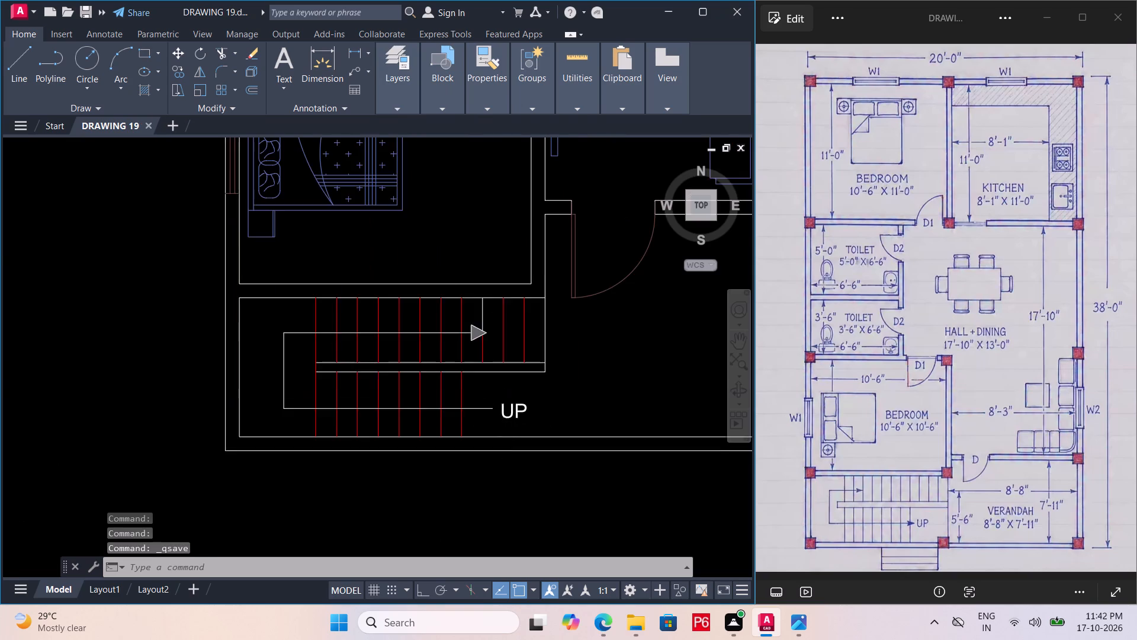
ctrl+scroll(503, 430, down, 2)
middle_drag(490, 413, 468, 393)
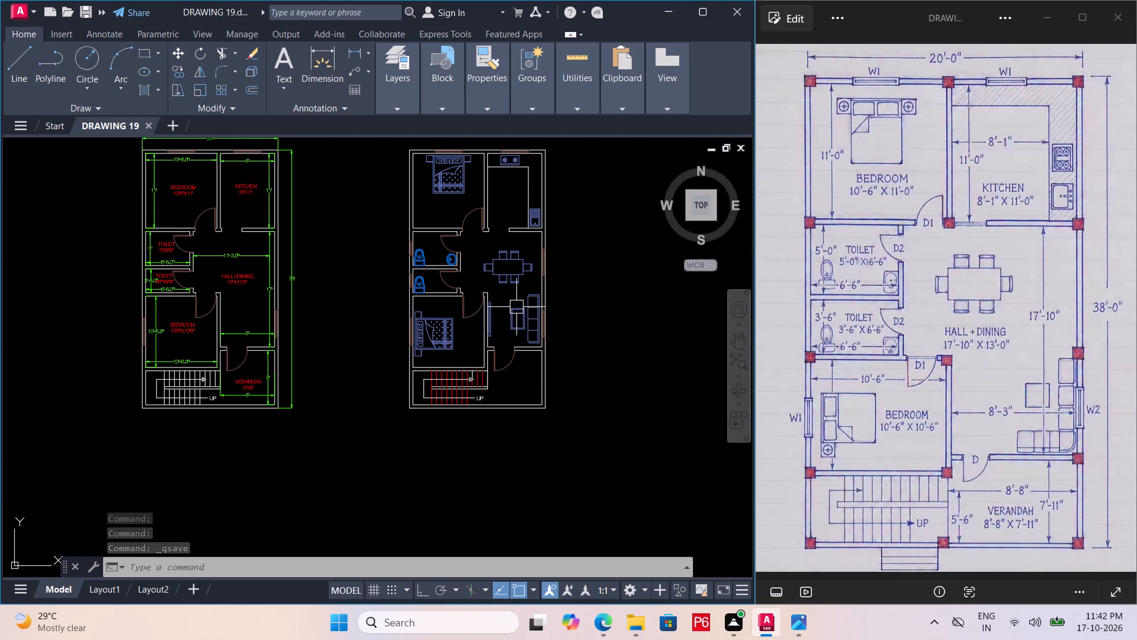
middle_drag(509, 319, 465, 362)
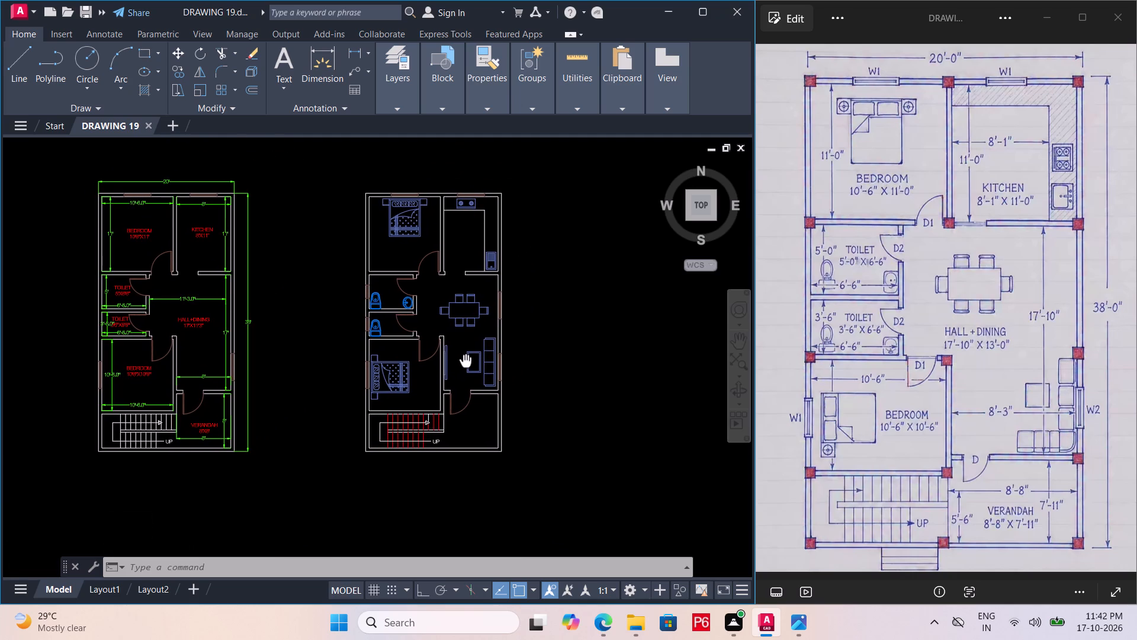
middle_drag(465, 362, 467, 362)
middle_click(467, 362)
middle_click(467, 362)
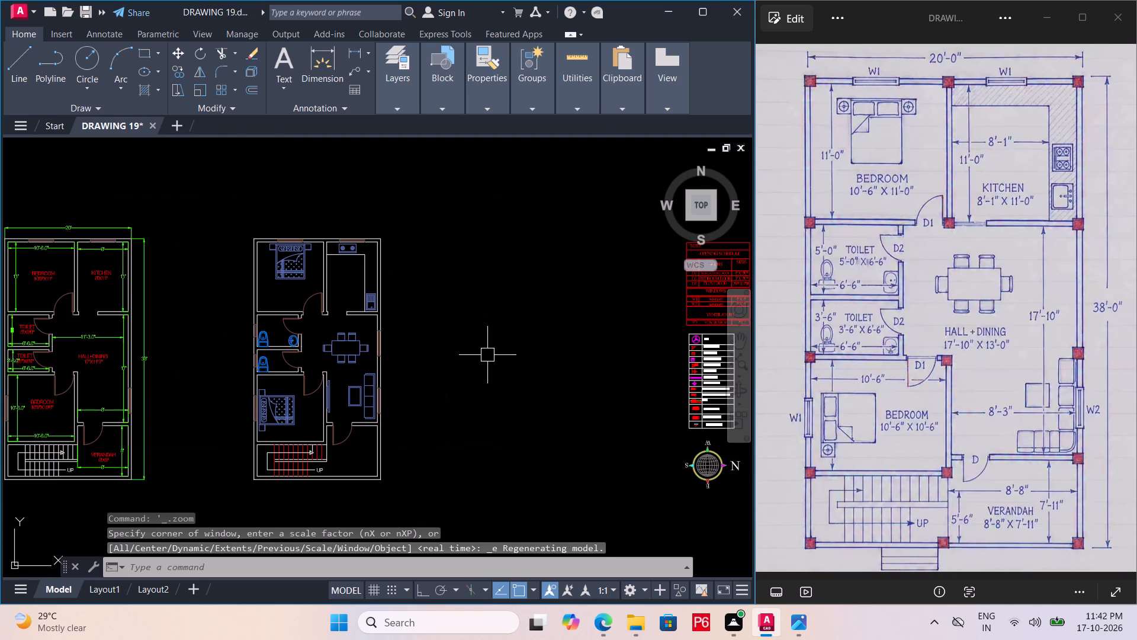
Move the opening schedule, electrical legend and north symbol together about 39'-10" across to sit beside the furnished plan.
scroll(488, 350, down, 1)
middle_drag(483, 318, 433, 296)
click(529, 232)
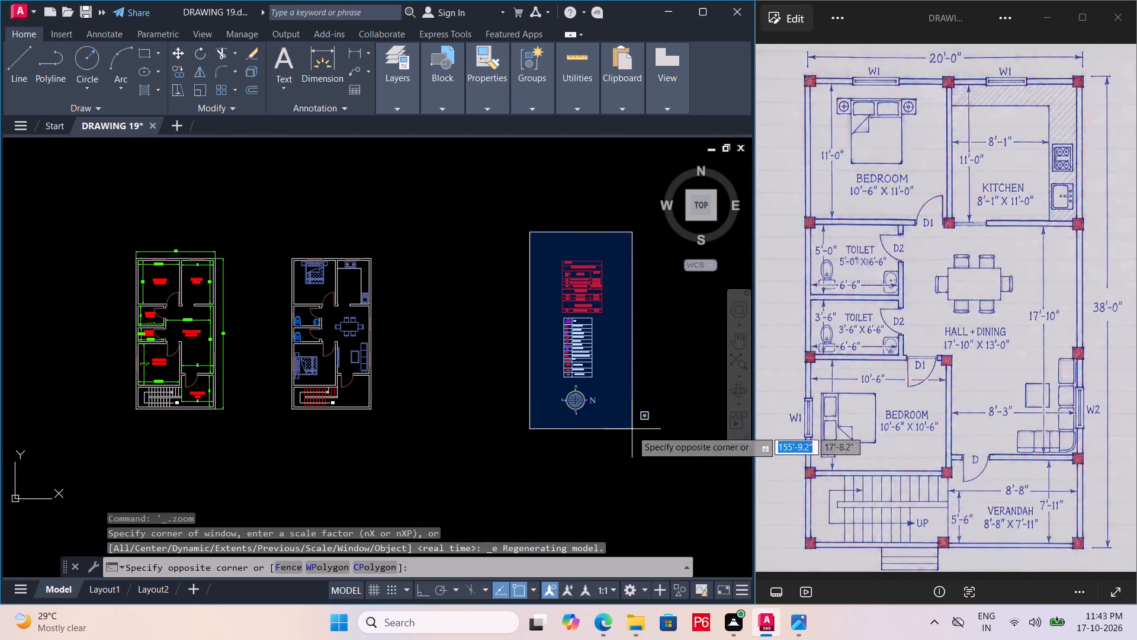
click(632, 438)
key(m)
key(space)
click(585, 404)
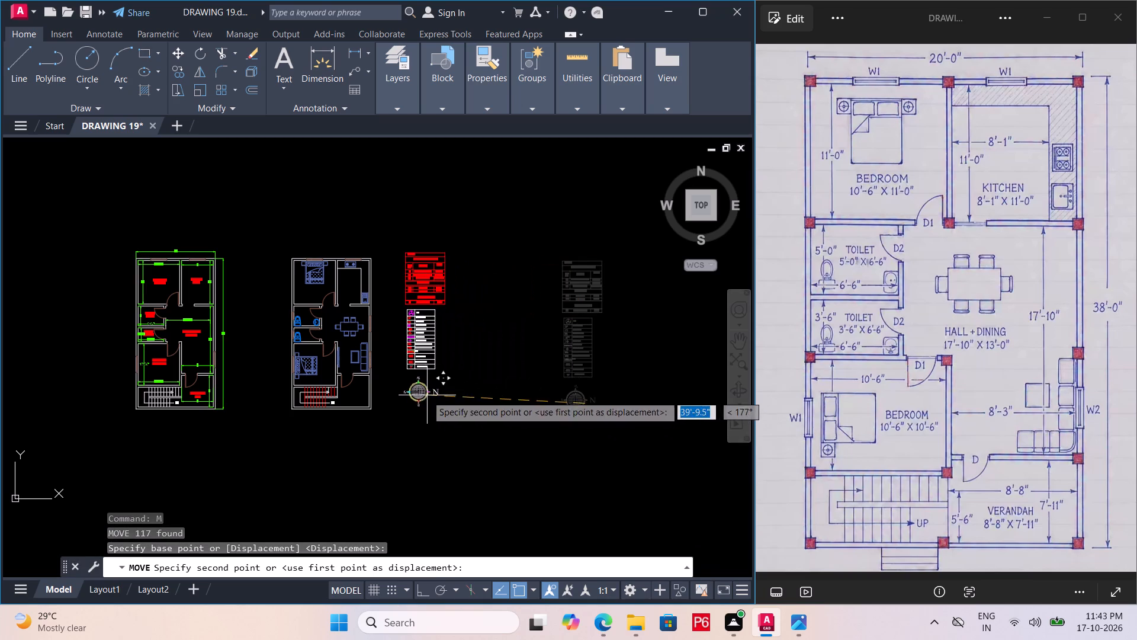
click(426, 395)
middle_drag(394, 361, 485, 395)
scroll(502, 321, up, 2)
key(Escape)
Delete the W2 label, its WINDOW description and its 2' X 4' size from the opening schedule.
middle_drag(391, 302, 448, 296)
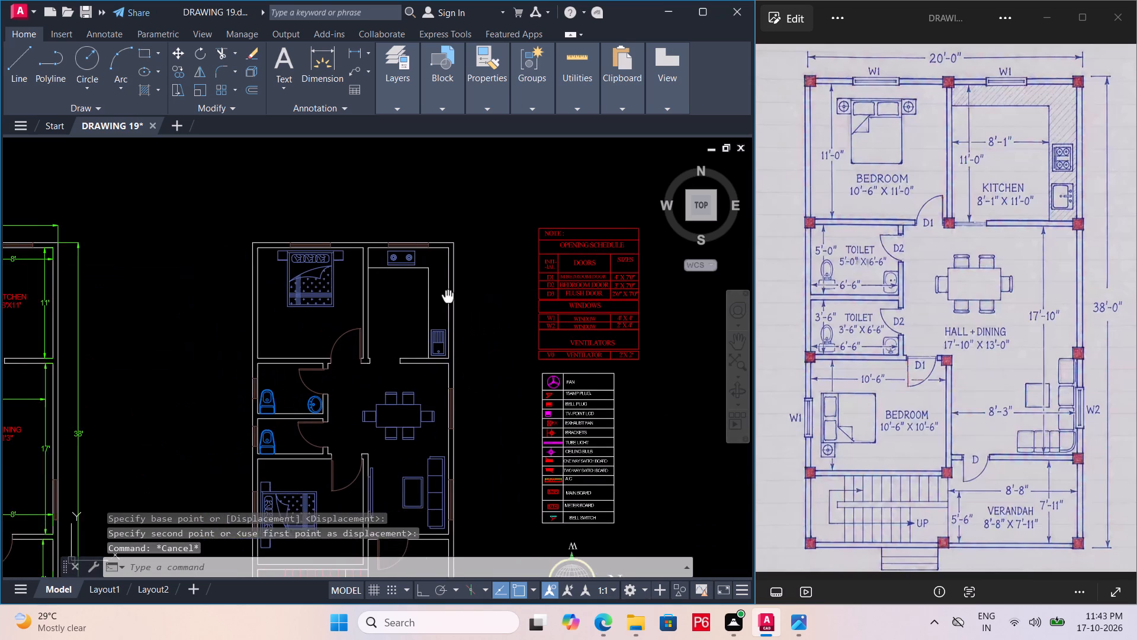
middle_drag(448, 296, 440, 181)
scroll(421, 313, up, 1)
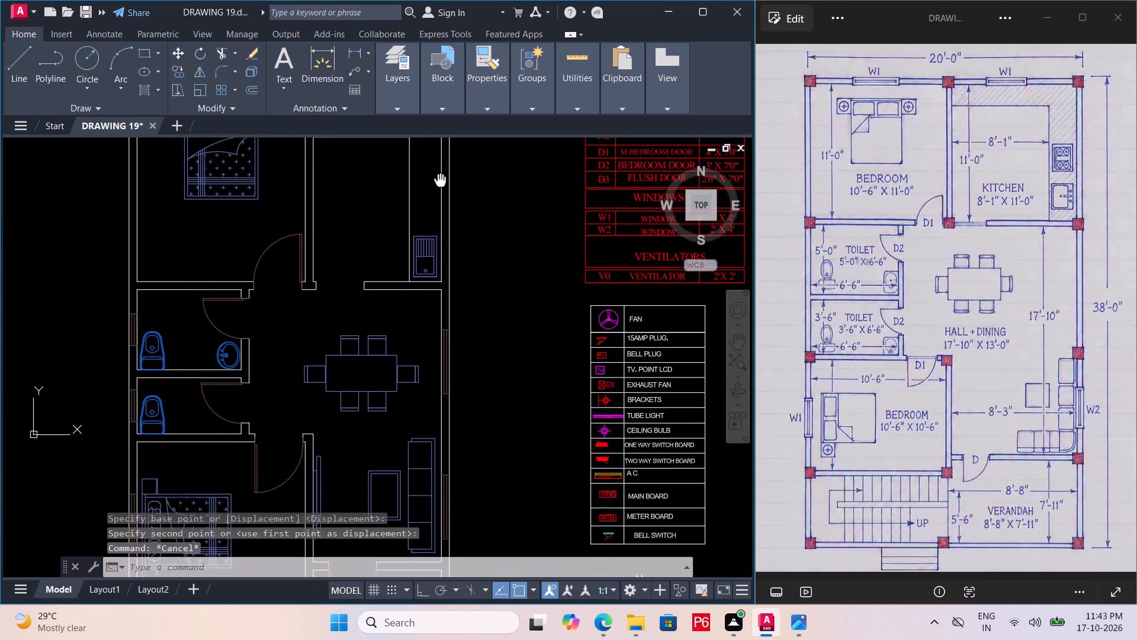
middle_drag(440, 181, 197, 360)
scroll(401, 338, up, 2)
scroll(429, 377, up, 1)
key(Escape)
middle_drag(416, 361, 379, 316)
scroll(380, 306, down, 1)
scroll(396, 436, down, 1)
middle_drag(397, 416, 399, 386)
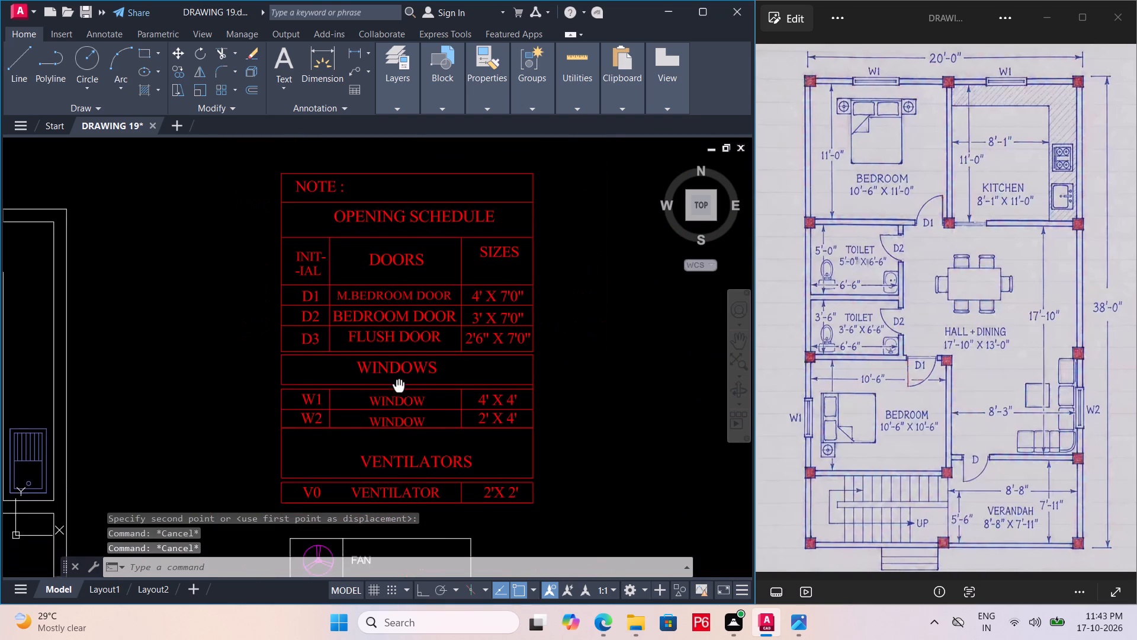
middle_drag(399, 386, 399, 385)
scroll(416, 407, up, 2)
click(149, 444)
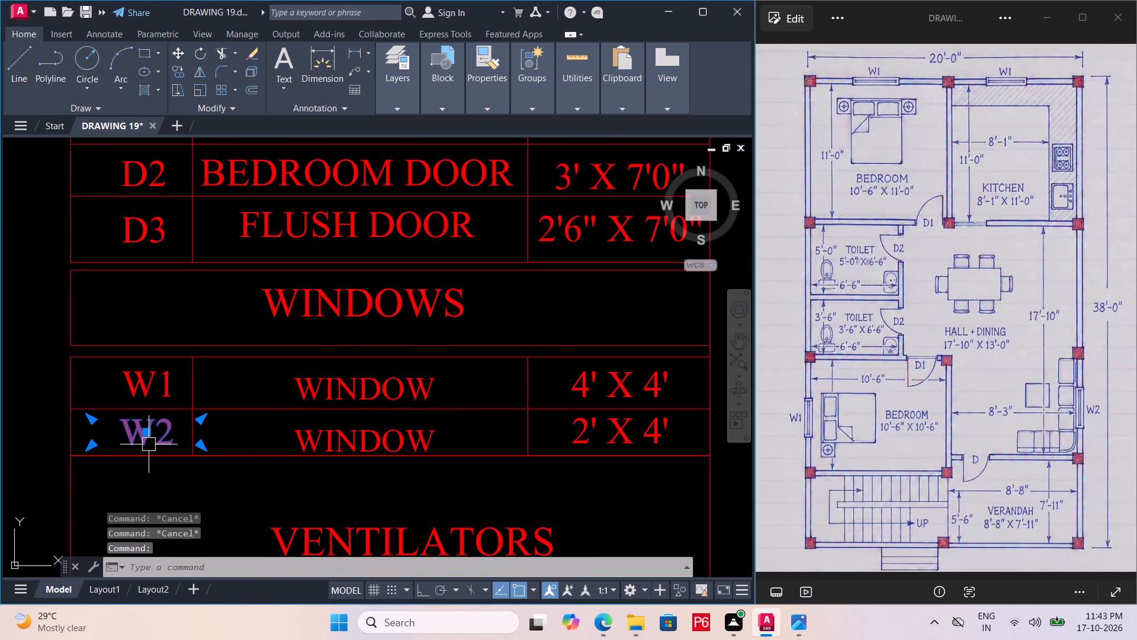
key(Delete)
drag(310, 444, 317, 443)
key(Delete)
click(611, 431)
key(Delete)
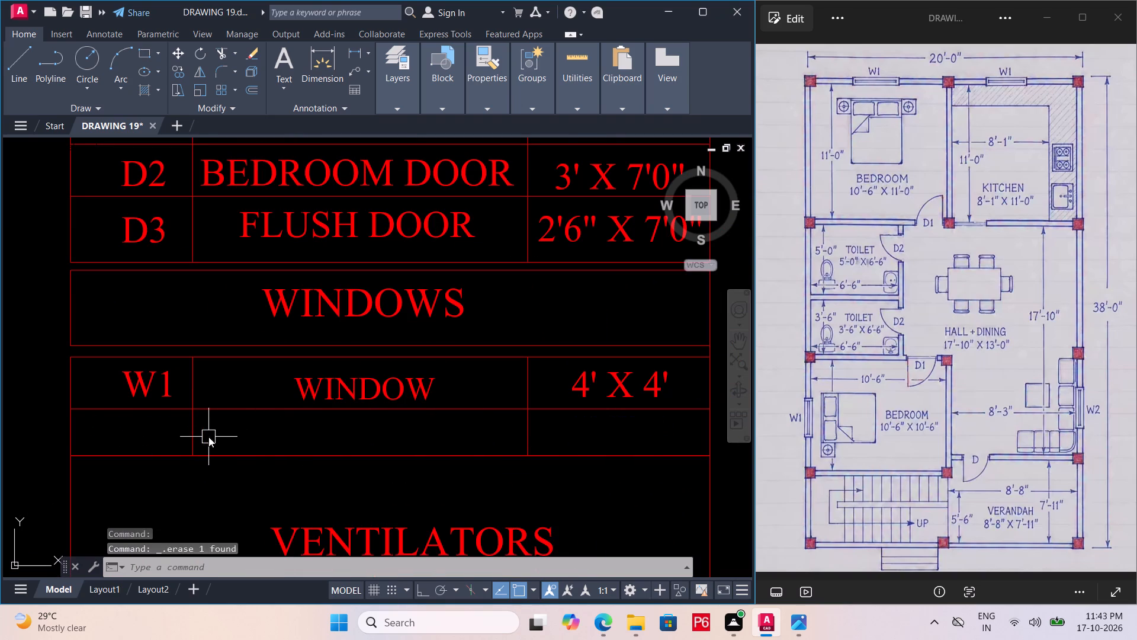
Trim away the side borders and column dividers of the emptied row below W1 in the opening schedule.
key(t)
key(r)
key(space)
scroll(481, 401, down, 1)
click(645, 415)
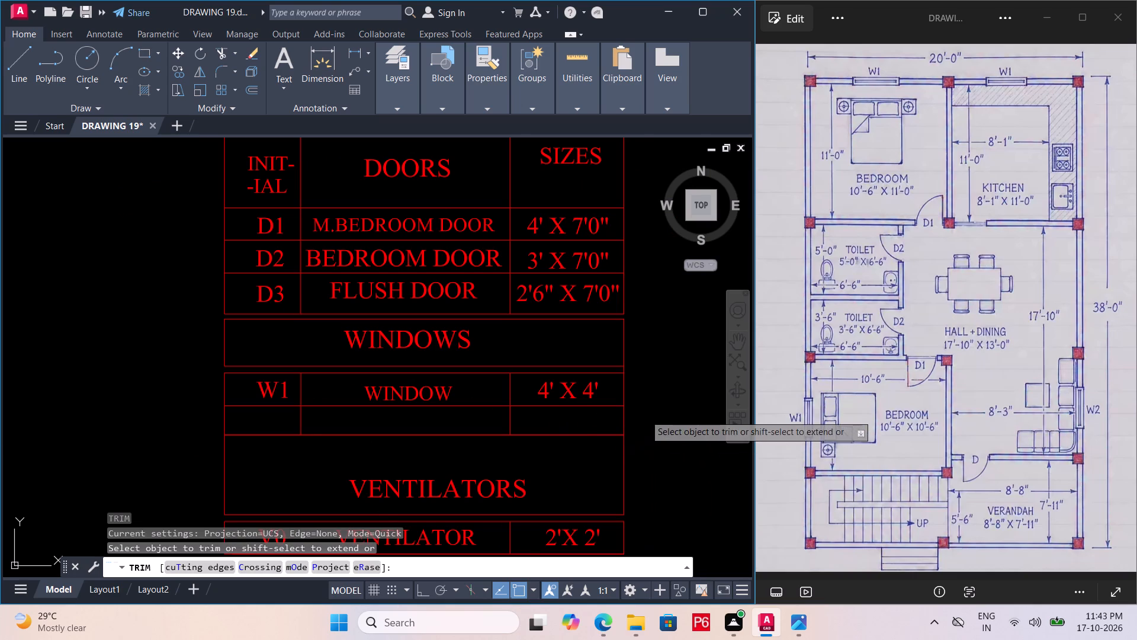
drag(645, 415, 624, 415)
click(210, 420)
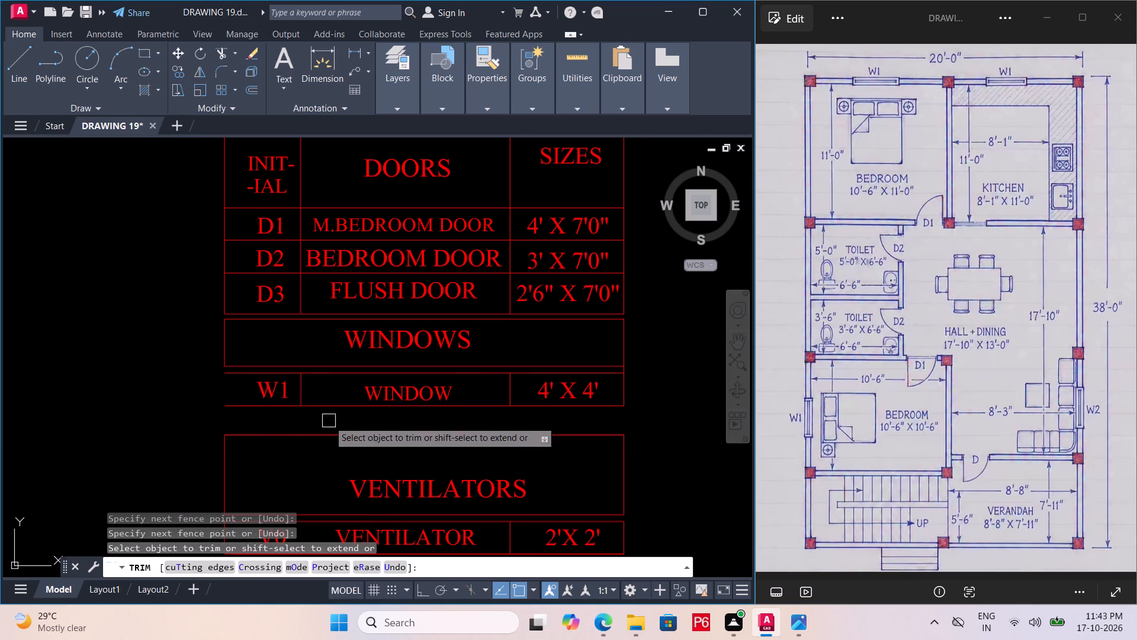
key(Escape)
Draw a vertical line closing the open border beside the W1 label, spanning the height of the W1 row.
key(l)
key(space)
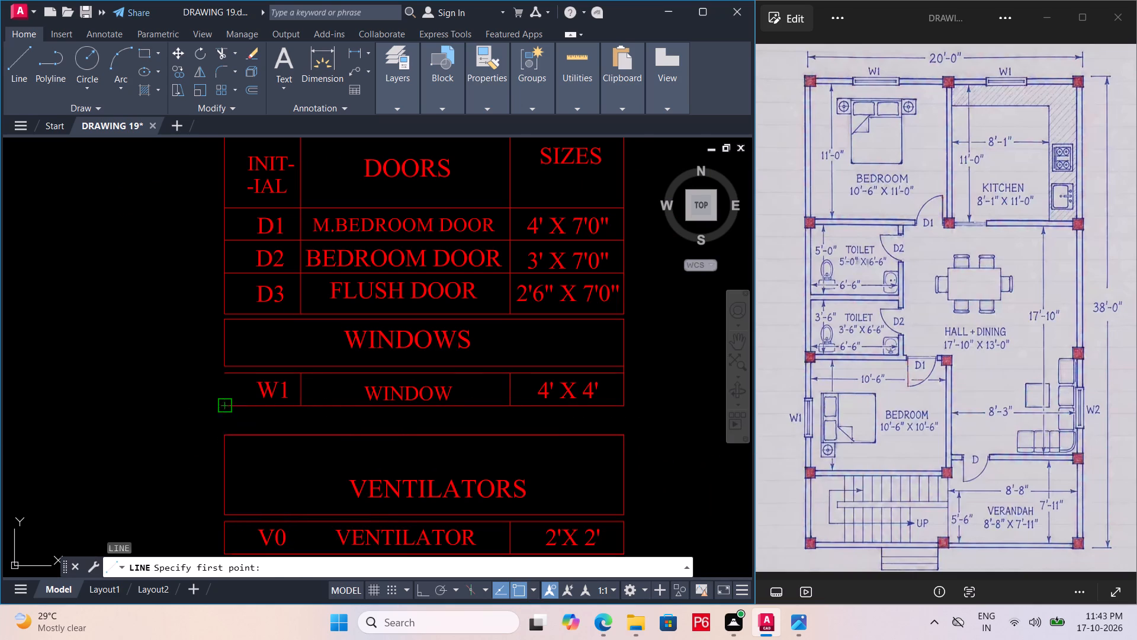
click(224, 410)
click(226, 374)
key(Escape)
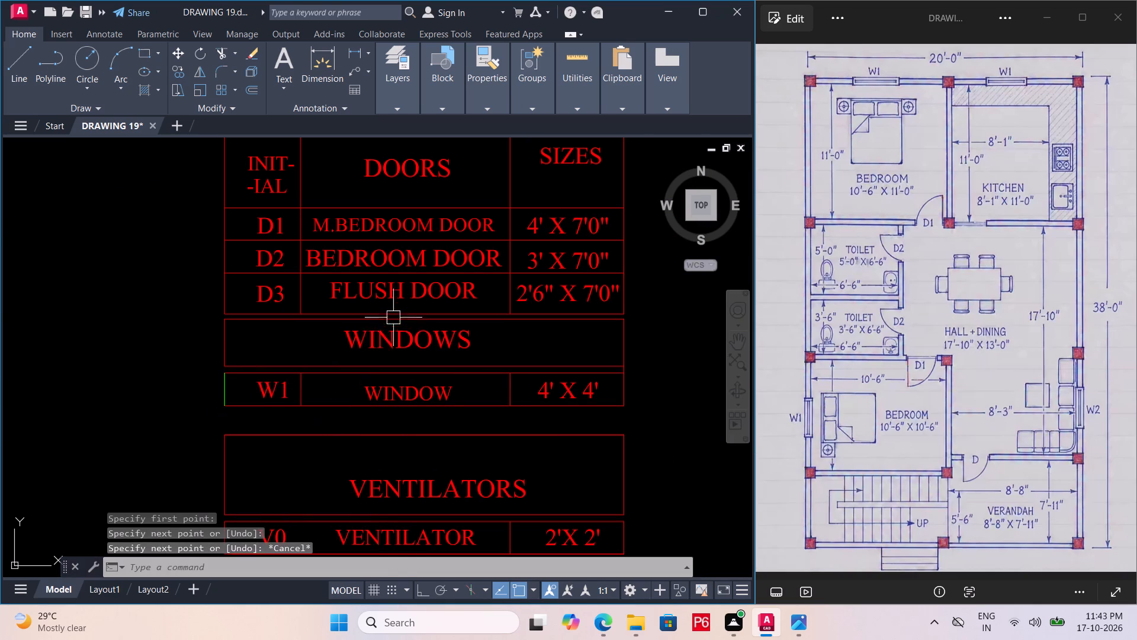
Move the VENTILATORS heading and the V0 row up to sit just below the W1 row.
scroll(393, 315, down, 2)
scroll(329, 375, up, 2)
click(284, 335)
middle_drag(418, 429, 312, 373)
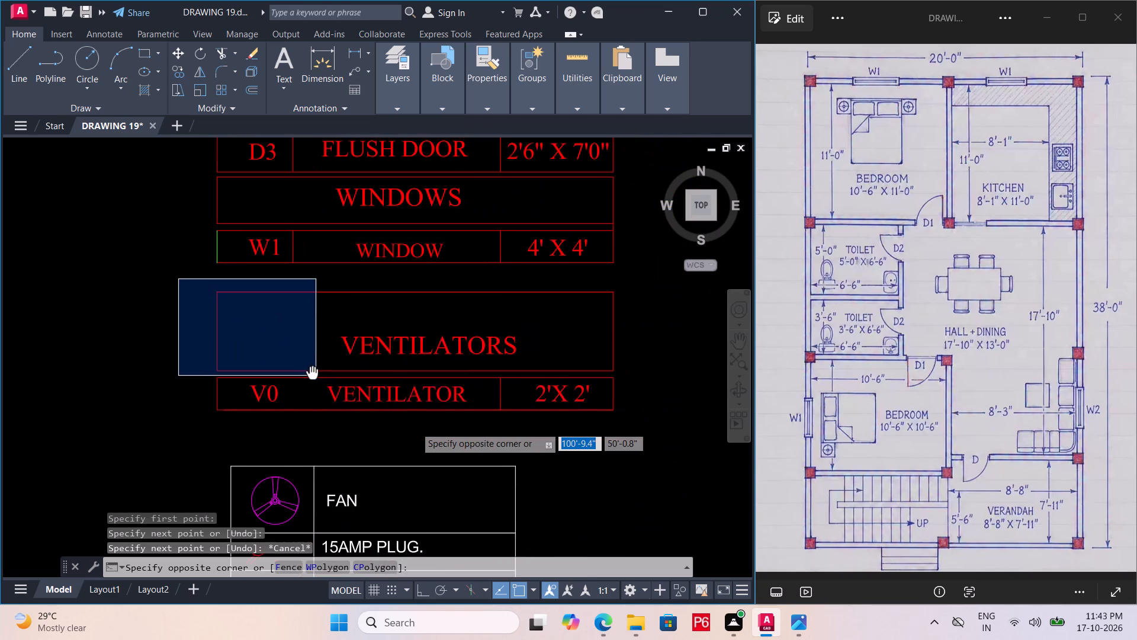
middle_drag(312, 373, 309, 370)
click(637, 447)
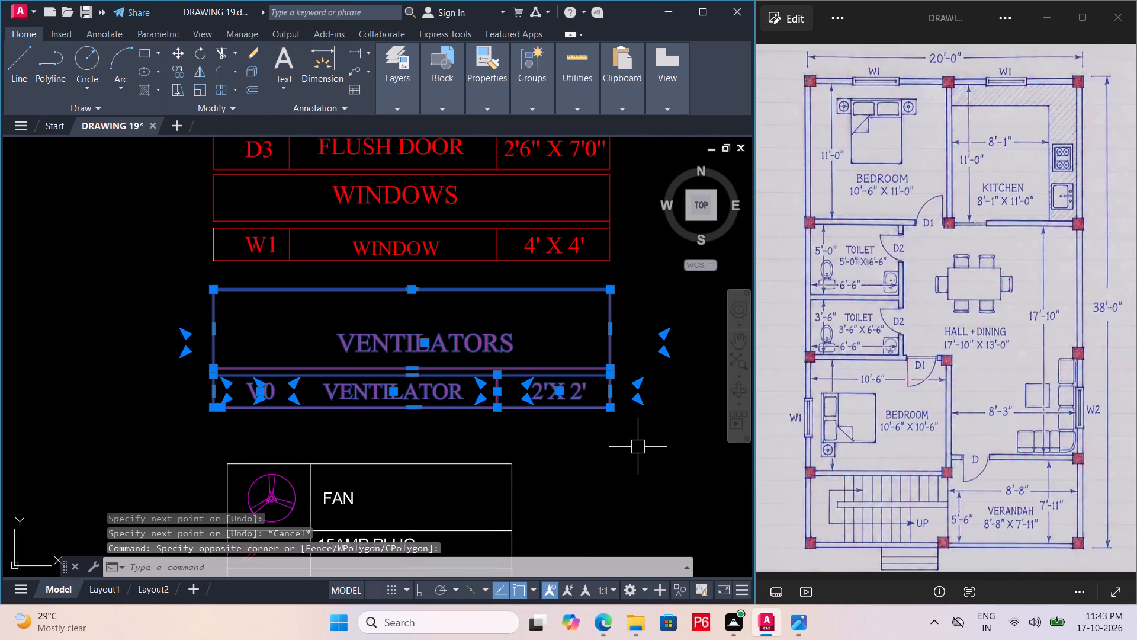
key(o)
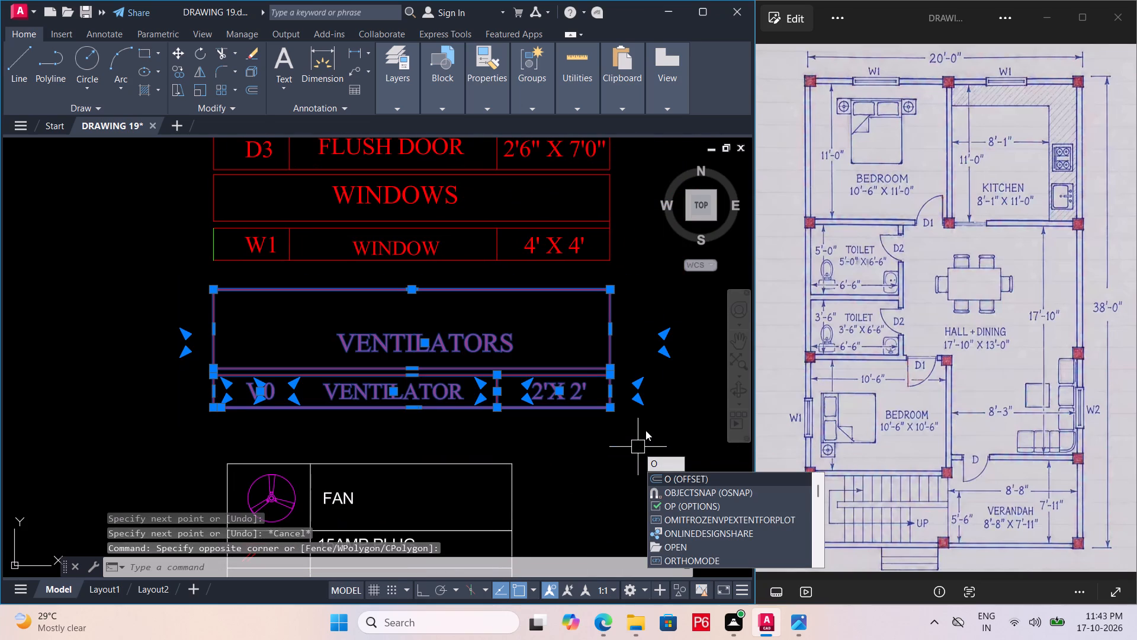
key(BackSpace)
text(M)
key(space)
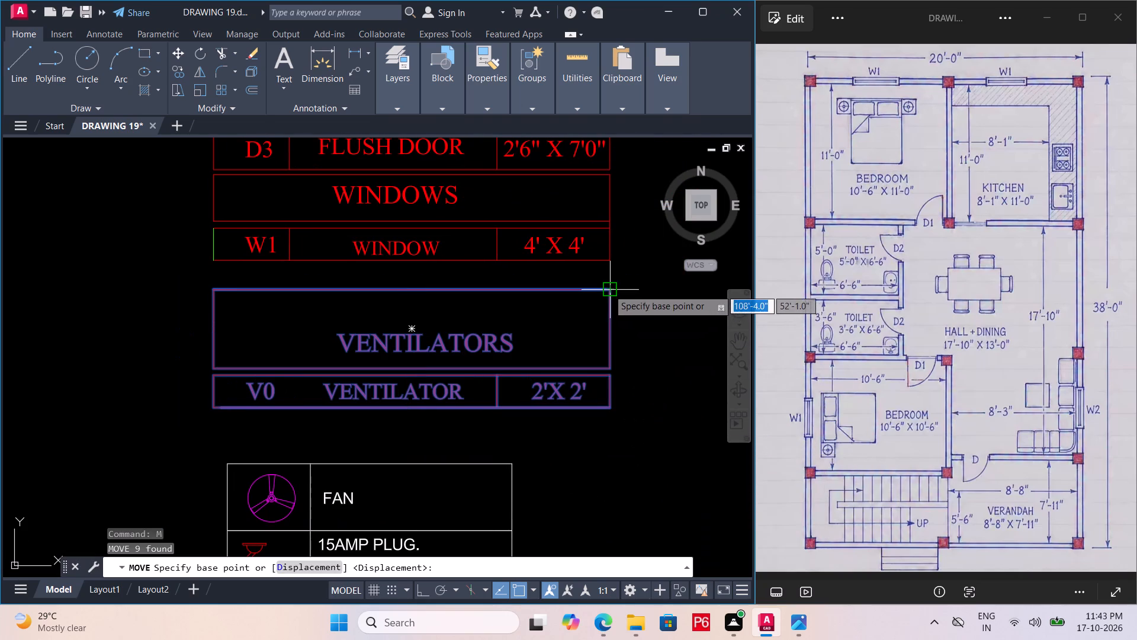
click(606, 282)
click(606, 262)
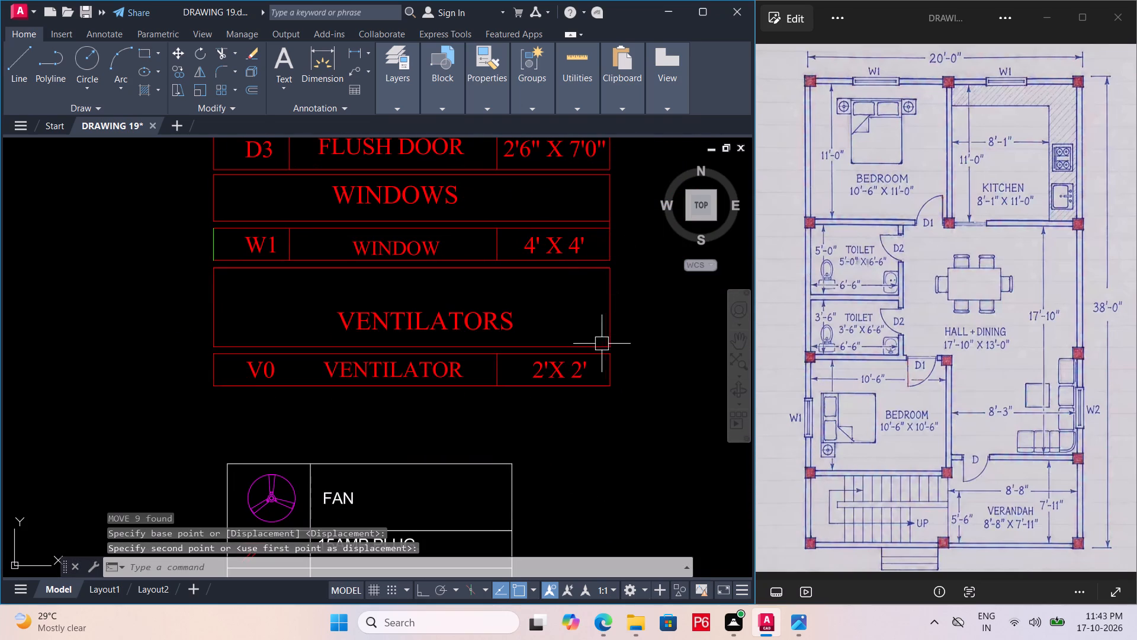
Save the drawing with the shortened windows section of the schedule.
scroll(608, 260, up, 2)
scroll(641, 298, down, 3)
middle_drag(615, 333, 583, 338)
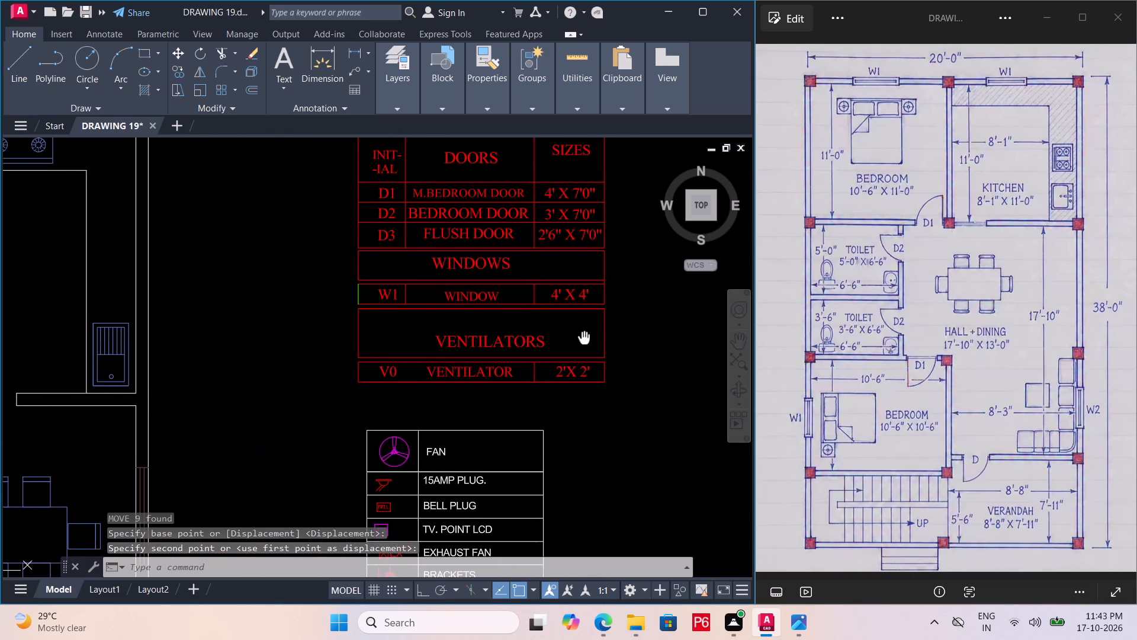
middle_drag(583, 338, 582, 339)
key(ctrl+s)
key(ctrl+s)
key(ctrl+s)
key(ctrl+s)
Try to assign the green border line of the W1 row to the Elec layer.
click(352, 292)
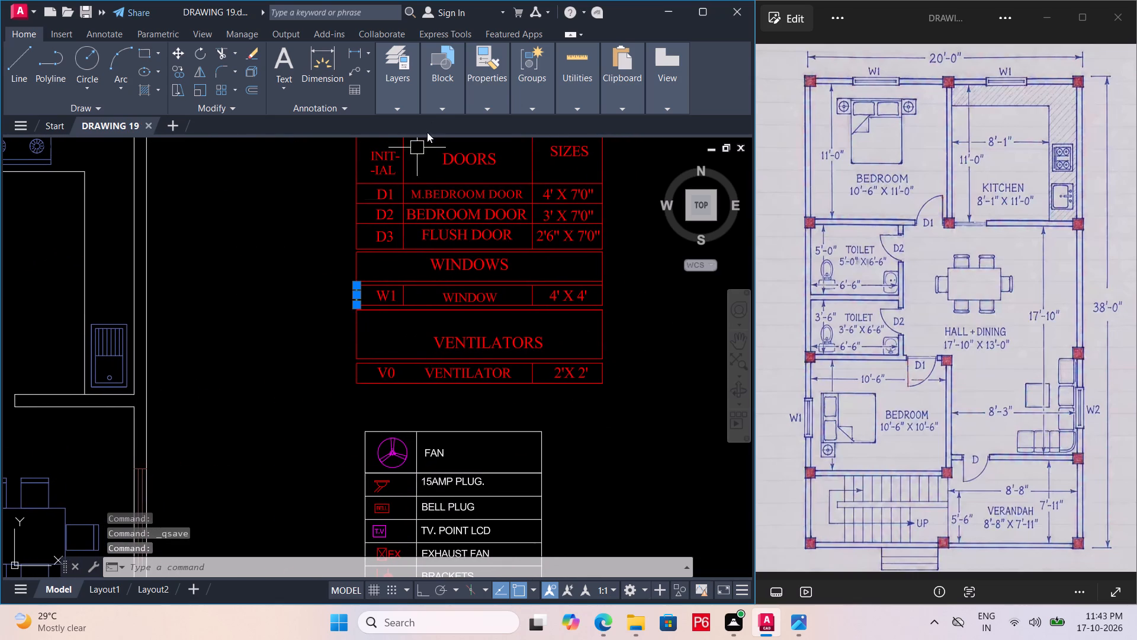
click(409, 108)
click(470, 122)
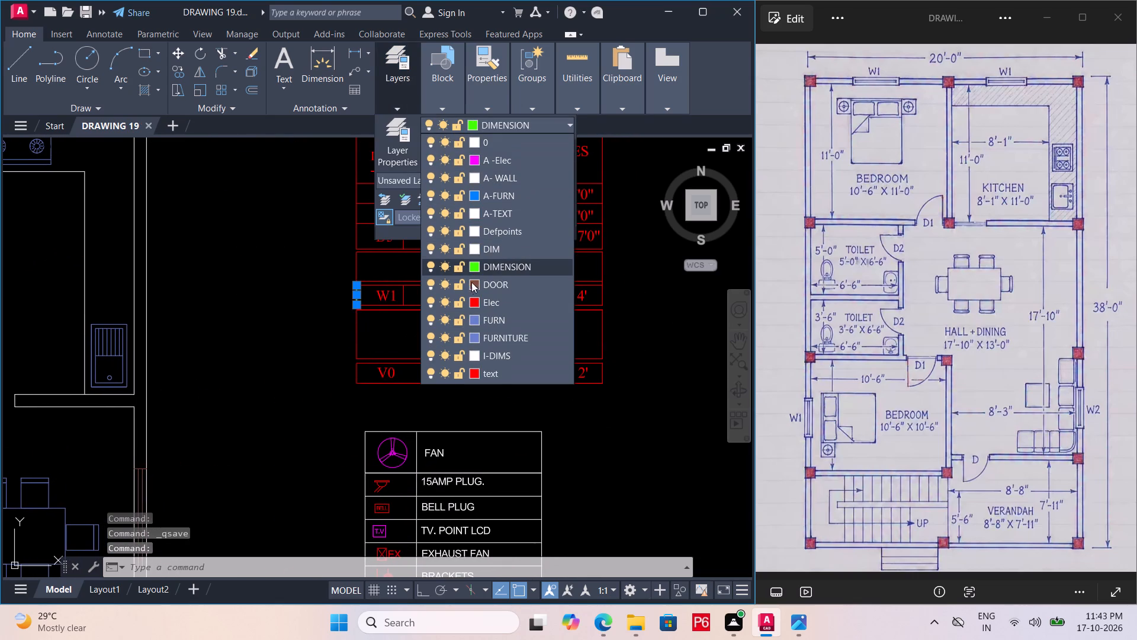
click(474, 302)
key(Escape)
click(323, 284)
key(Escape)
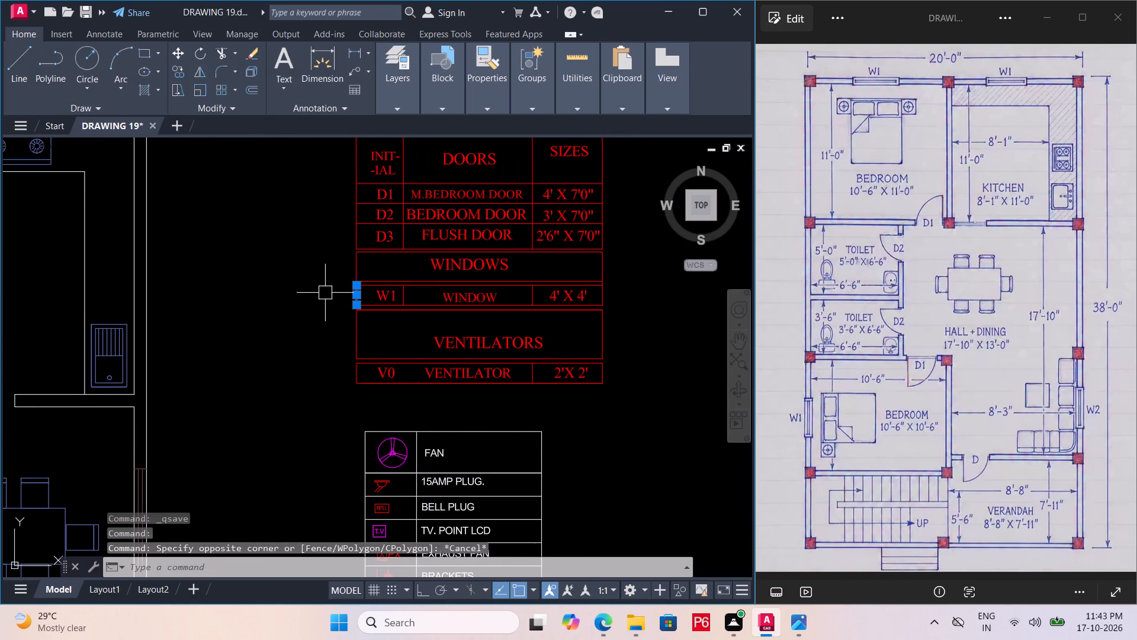
Save the drawing again.
key(ctrl+s)
key(ctrl+s)
key(ctrl+s)
Delete the D1 label, the M.BEDROOM DOOR description and the 4' X 7'0" size from the opening schedule.
middle_drag(420, 284, 381, 338)
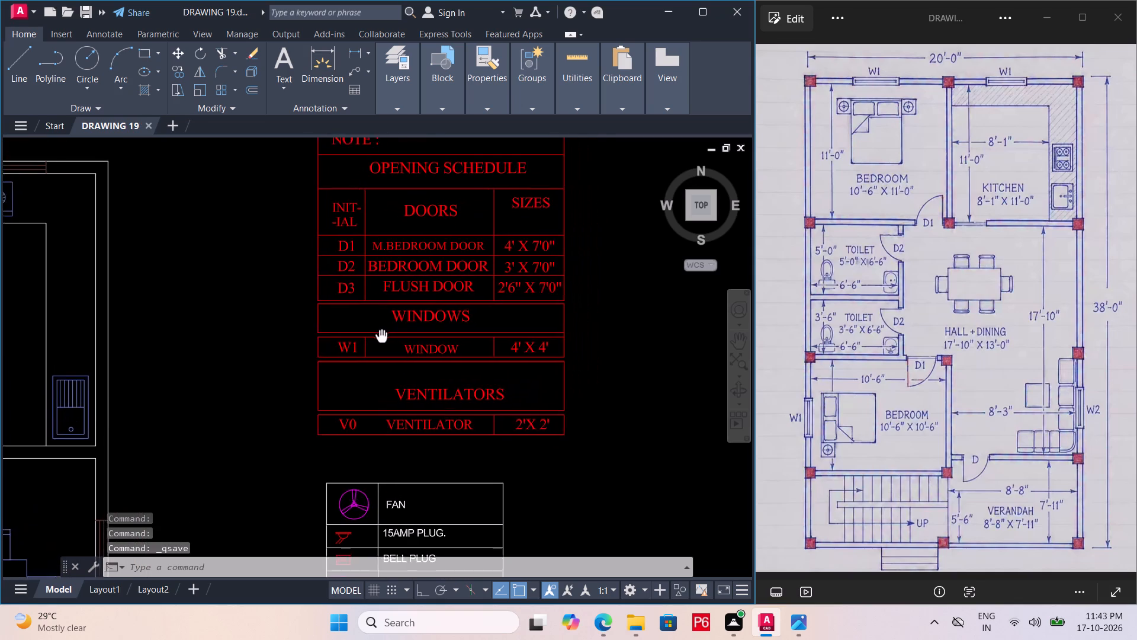
middle_drag(381, 338, 368, 376)
middle_drag(431, 326, 627, 193)
scroll(627, 193, down, 1)
scroll(546, 190, down, 1)
middle_drag(508, 234, 400, 297)
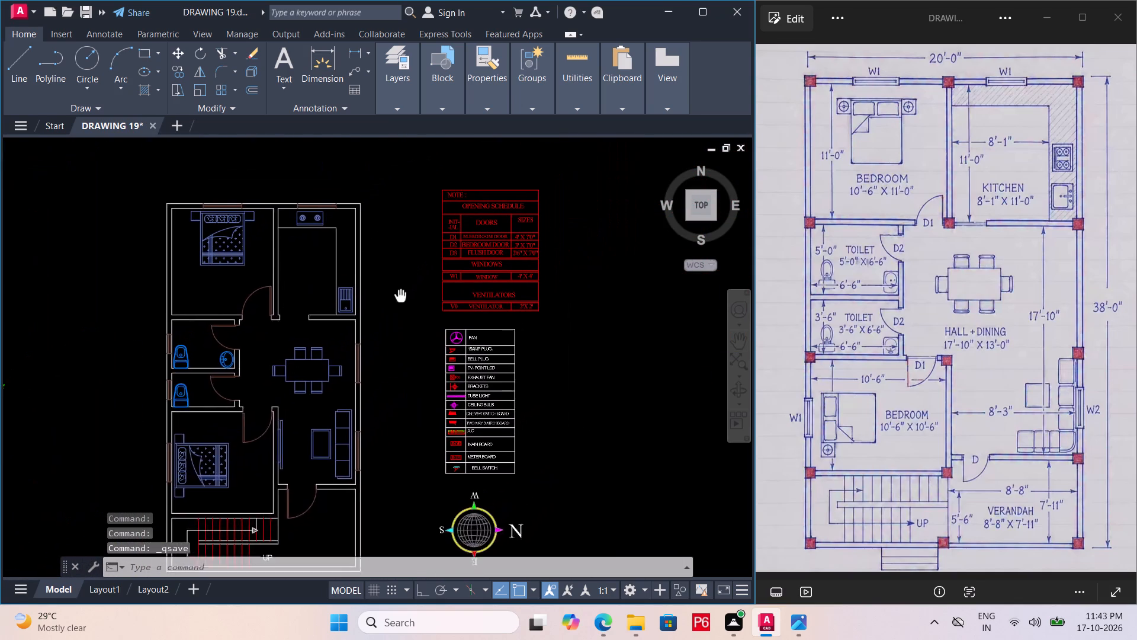
middle_drag(400, 297, 391, 315)
scroll(432, 273, up, 2)
middle_drag(530, 259, 358, 283)
scroll(358, 283, up, 2)
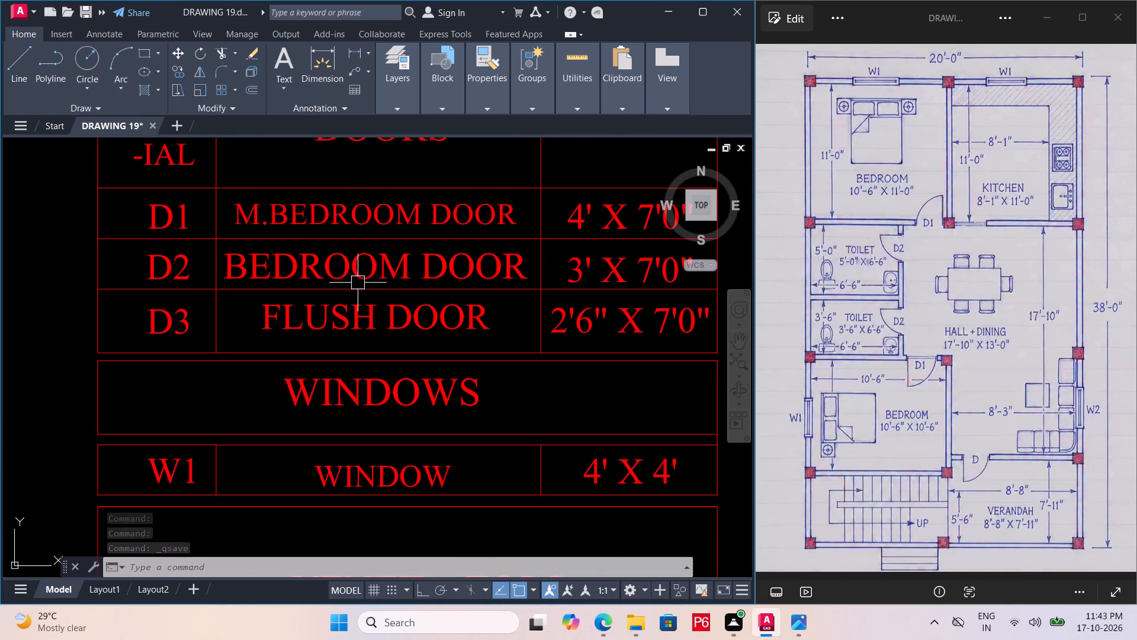
middle_drag(358, 283, 323, 321)
click(370, 249)
key(Delete)
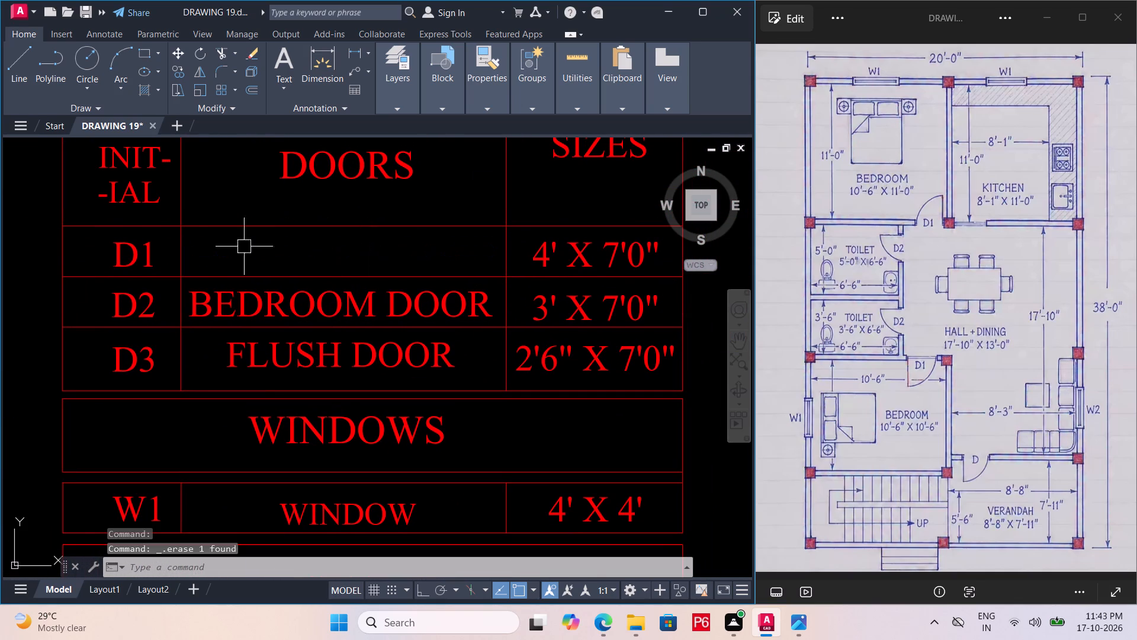
click(152, 254)
key(Delete)
click(599, 256)
key(Delete)
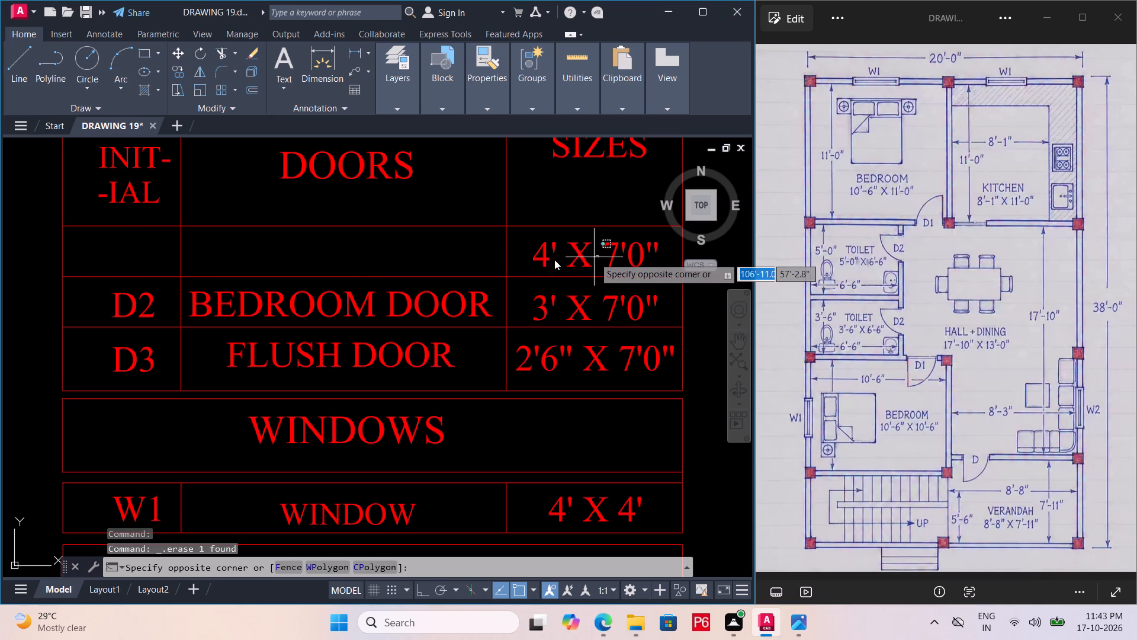
click(531, 257)
key(Delete)
Trim away the side borders and column dividers of the emptied D1 row in the opening schedule.
scroll(494, 263, down, 1)
middle_drag(487, 267, 449, 274)
middle_drag(496, 267, 486, 276)
text(TR)
key(space)
key(space)
drag(600, 266, 587, 266)
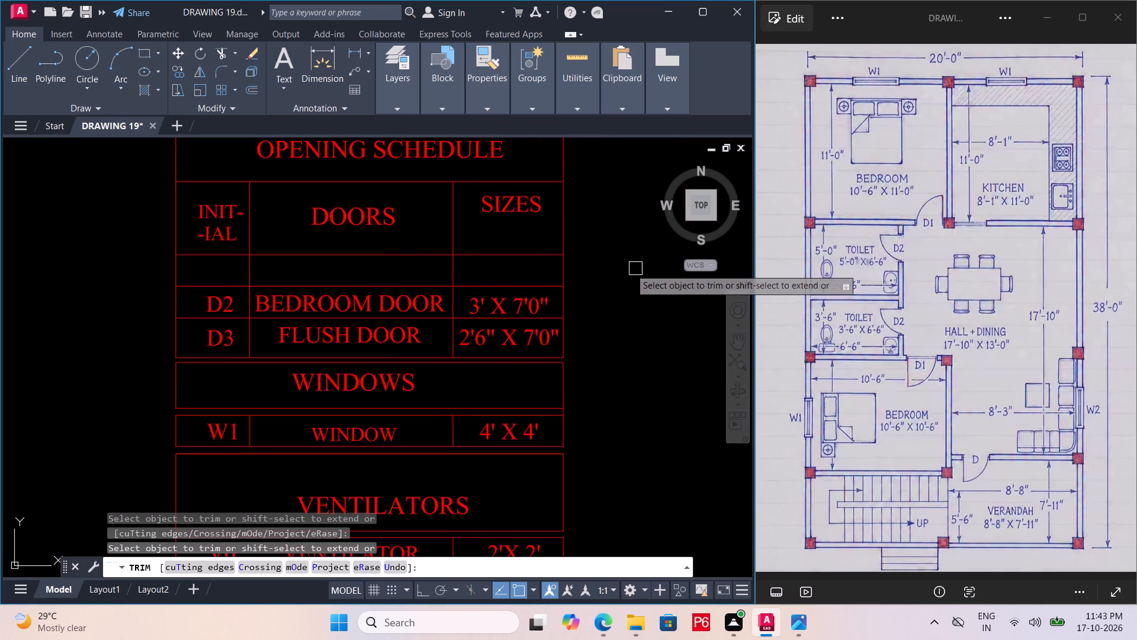
drag(619, 267, 612, 267)
drag(139, 267, 162, 266)
key(Escape)
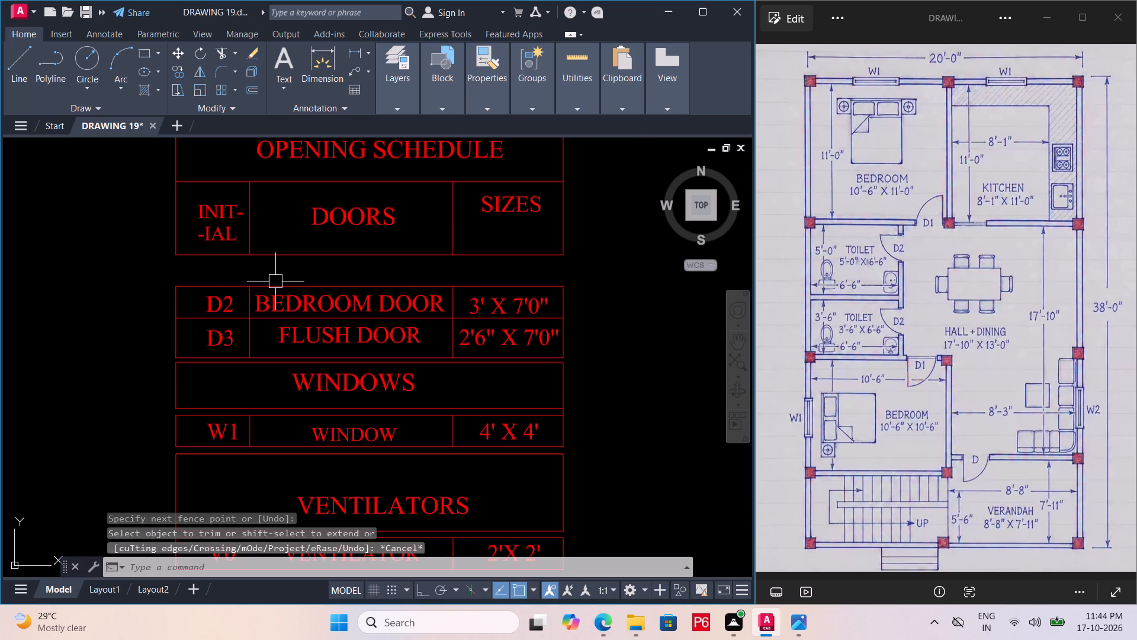
key(Escape)
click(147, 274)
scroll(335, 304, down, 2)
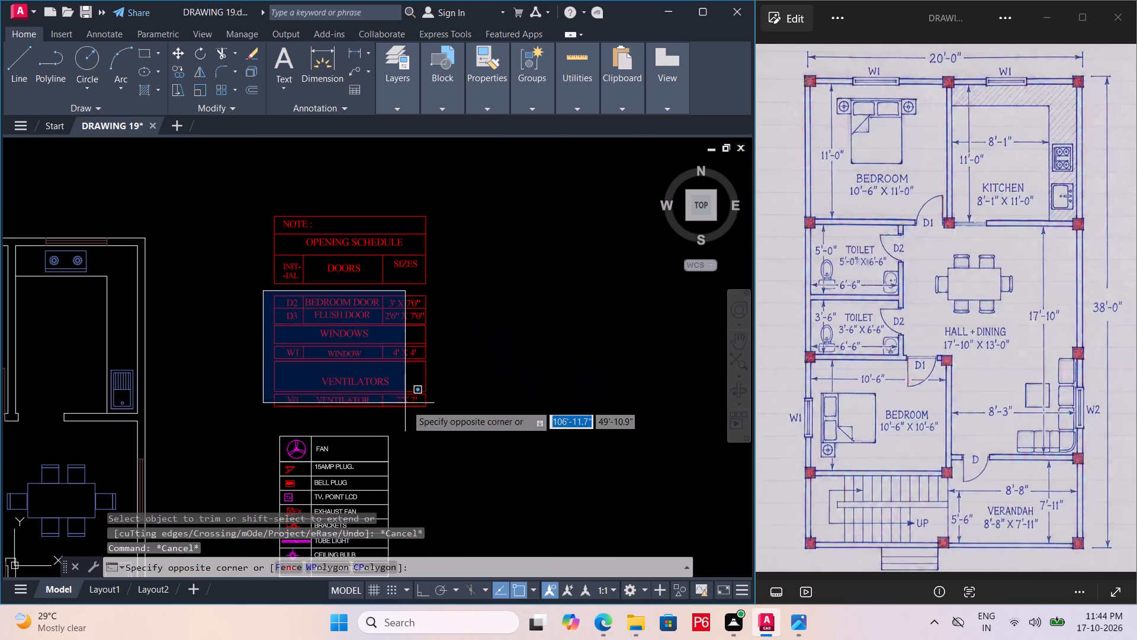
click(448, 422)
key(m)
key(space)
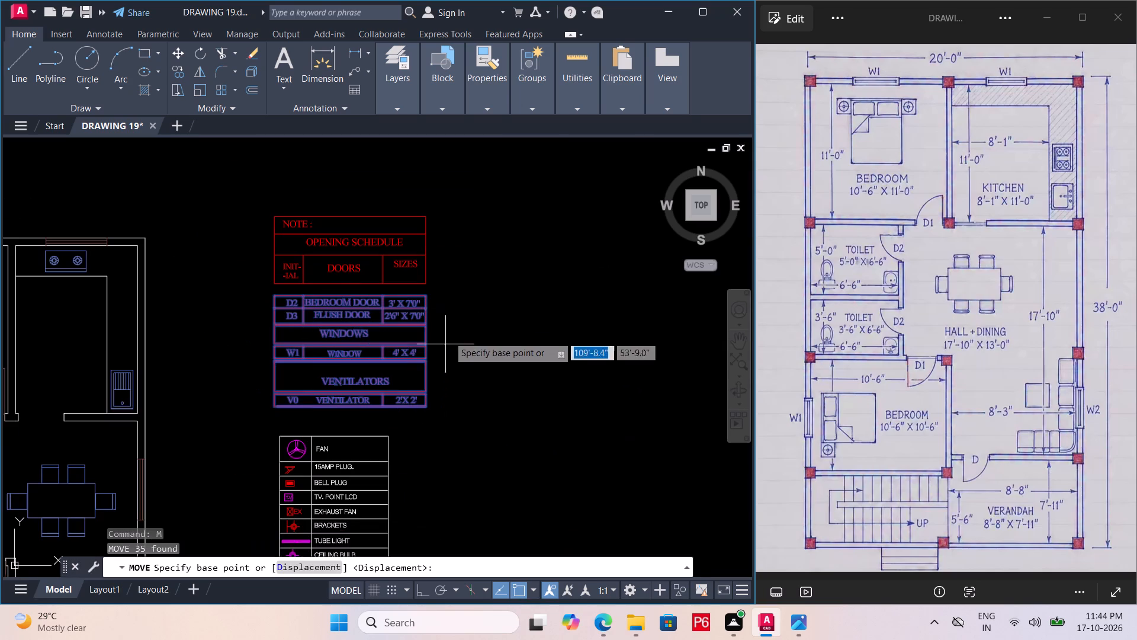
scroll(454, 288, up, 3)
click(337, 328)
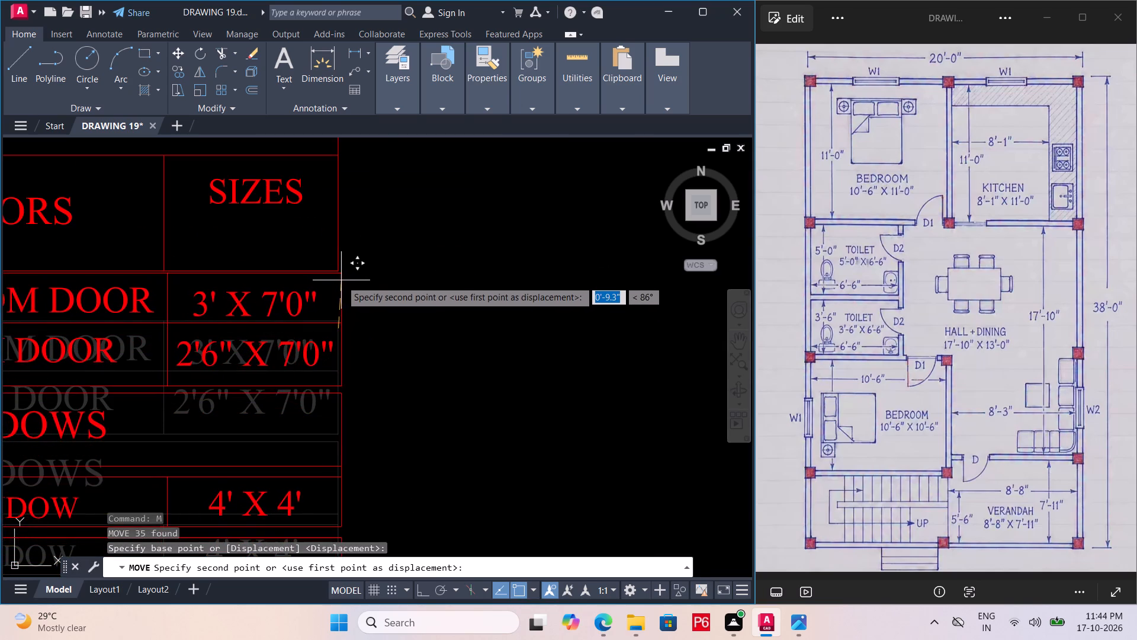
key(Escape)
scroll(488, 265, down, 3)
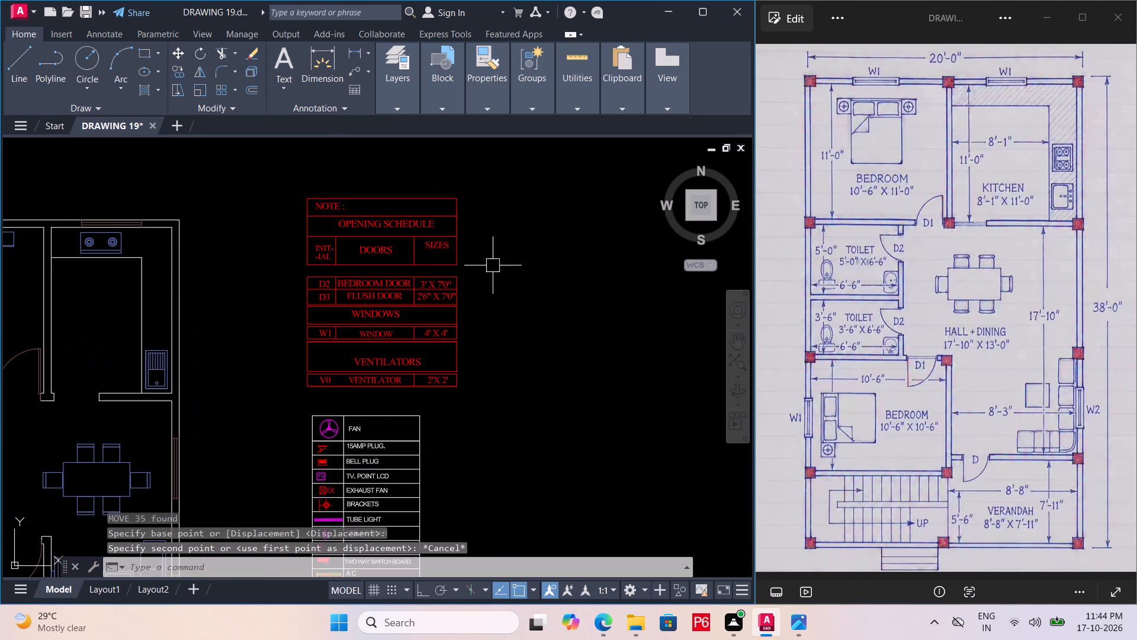
Move the D2 and D3 rows with the windows and ventilators sections up against the DOORS header row.
click(293, 271)
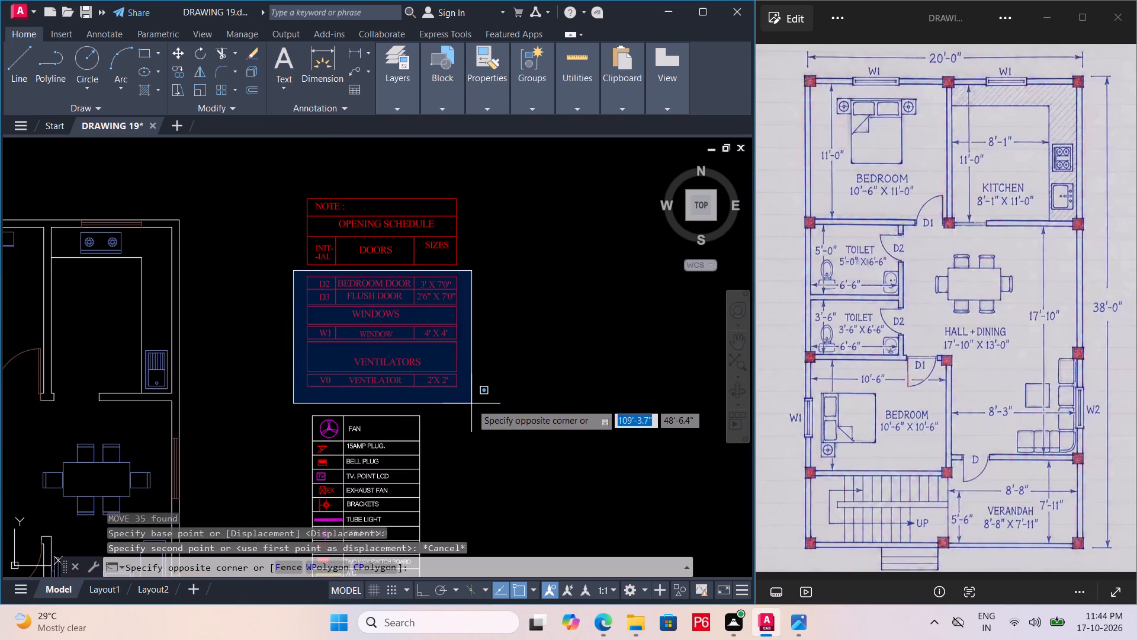
click(471, 404)
key(m)
key(space)
scroll(465, 273, up, 3)
click(425, 290)
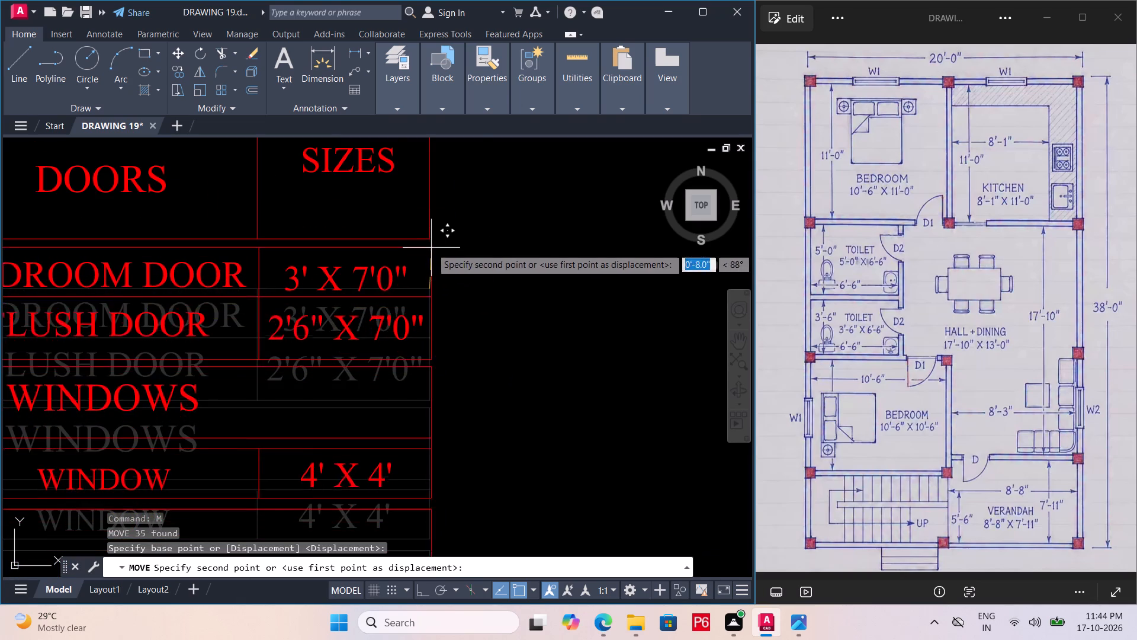
click(433, 242)
Save the drawing with the closed-up opening schedule.
scroll(501, 250, down, 2)
key(ctrl+s)
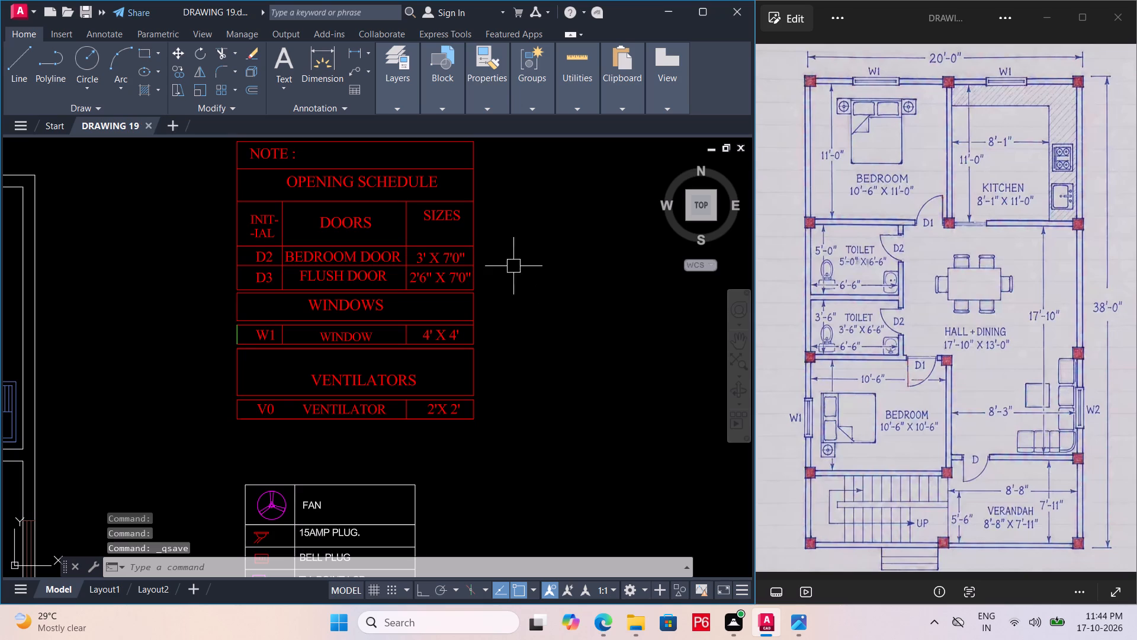
key(ctrl+s)
key(ctrl+s)
key(ctrl+s)
Move the left border line of the W1 window row in the opening schedule to the Elec layer.
click(237, 334)
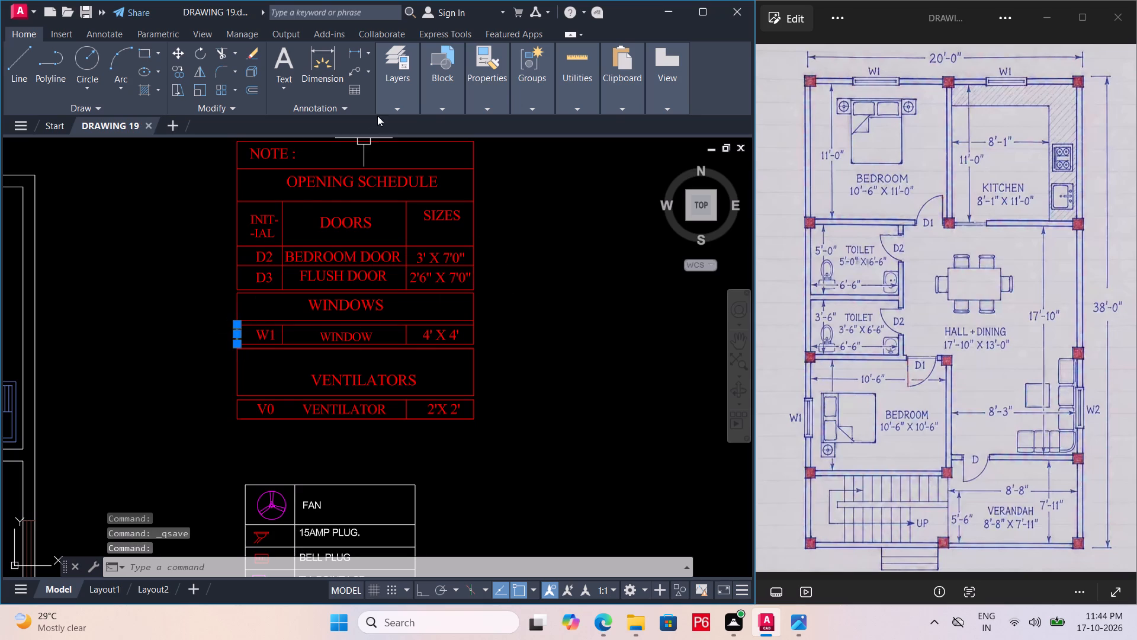
click(386, 105)
click(520, 128)
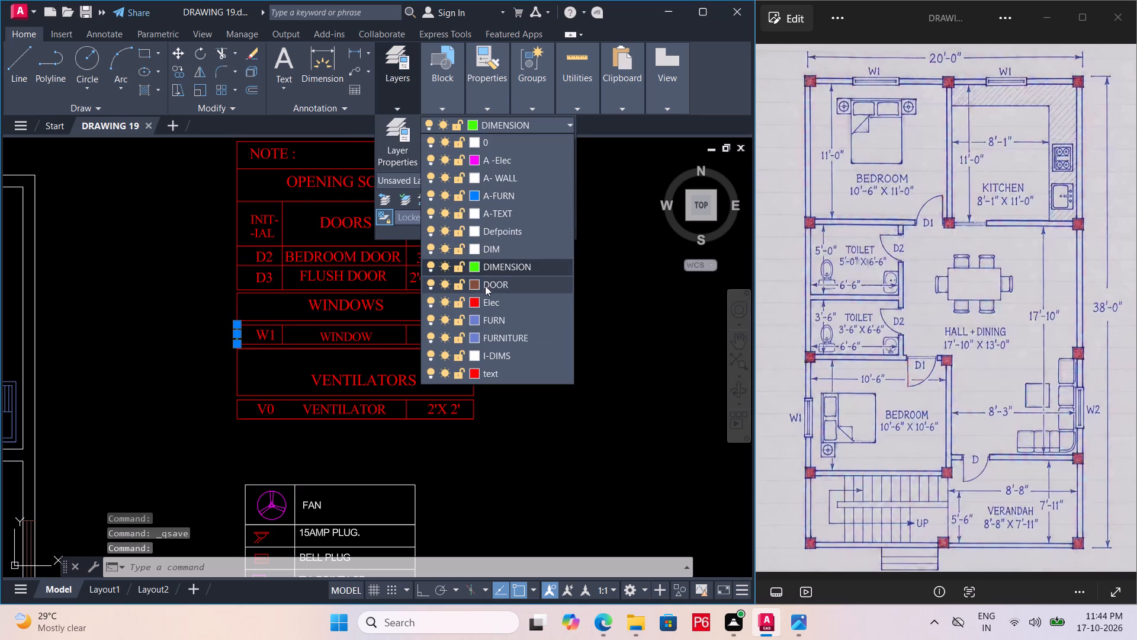
click(487, 299)
key(Escape)
click(541, 309)
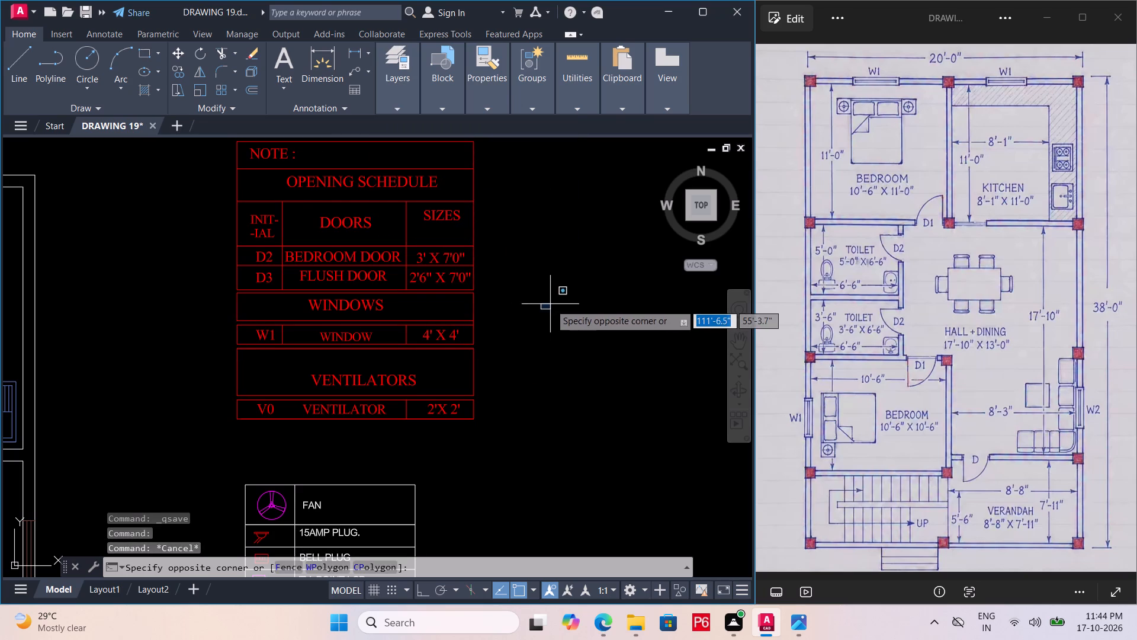
Save the drawing with the recoloured schedule border.
key(ctrl+s)
key(ctrl+s)
key(ctrl+s)
key(ctrl+s)
key(ctrl+s)
Draw a diagonal guide line on the Elec layer from corner to corner of the upper bedroom in the furnished plan.
middle_click(548, 295)
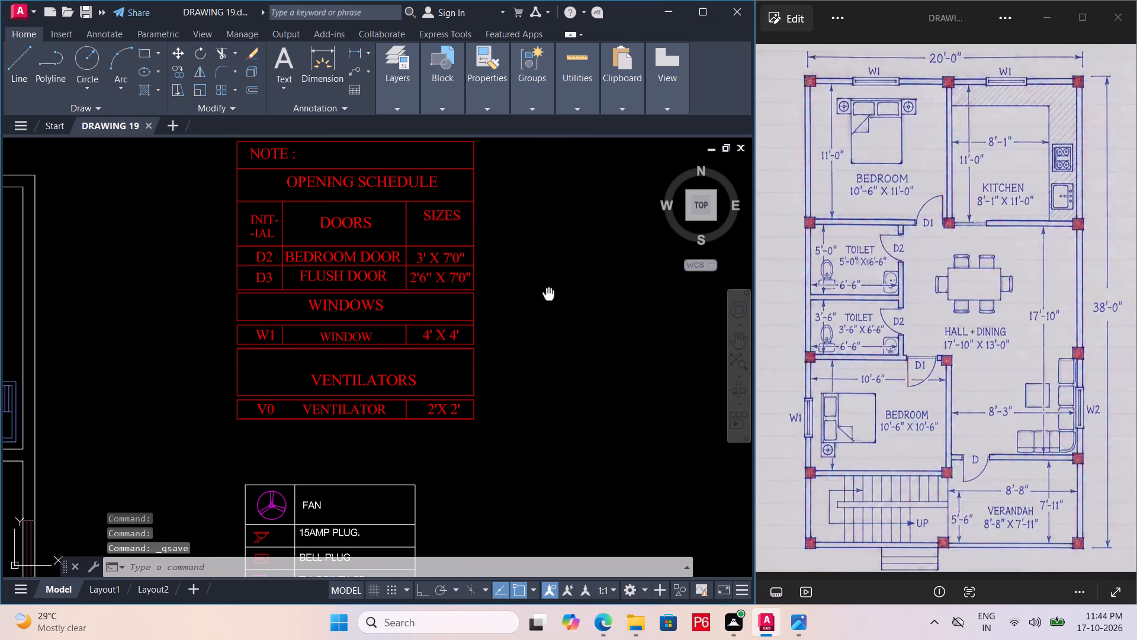
scroll(548, 295, down, 1)
middle_drag(462, 298, 454, 279)
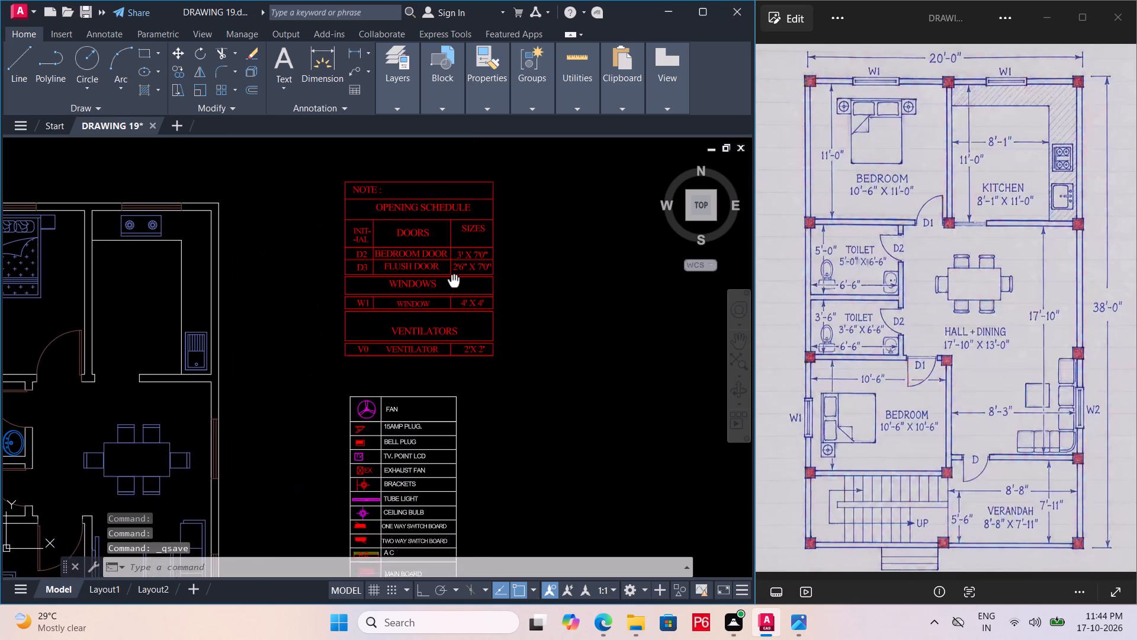
middle_drag(454, 279, 457, 234)
middle_drag(457, 329, 476, 169)
middle_drag(447, 256, 480, 288)
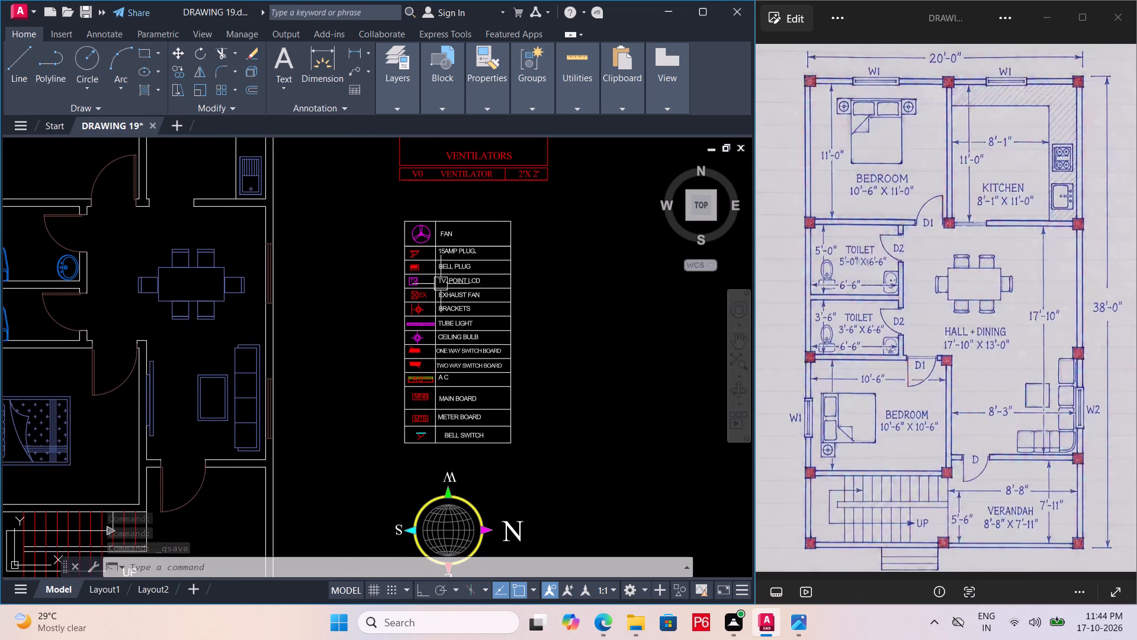
middle_drag(427, 264, 544, 322)
middle_drag(313, 299, 387, 391)
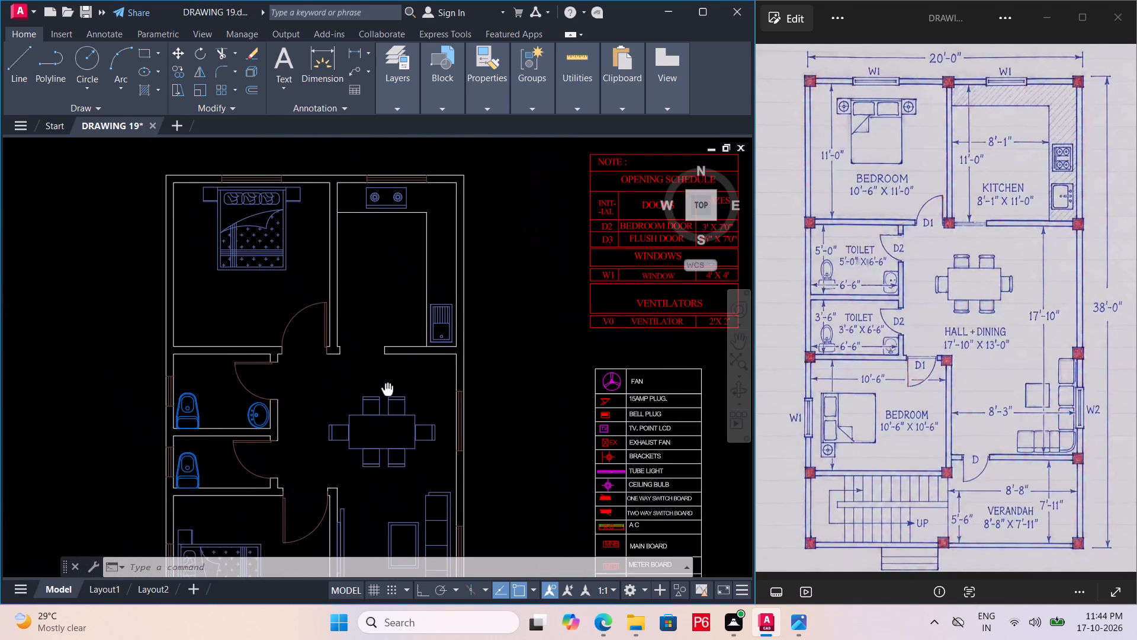
middle_drag(387, 391, 388, 391)
click(392, 101)
click(507, 121)
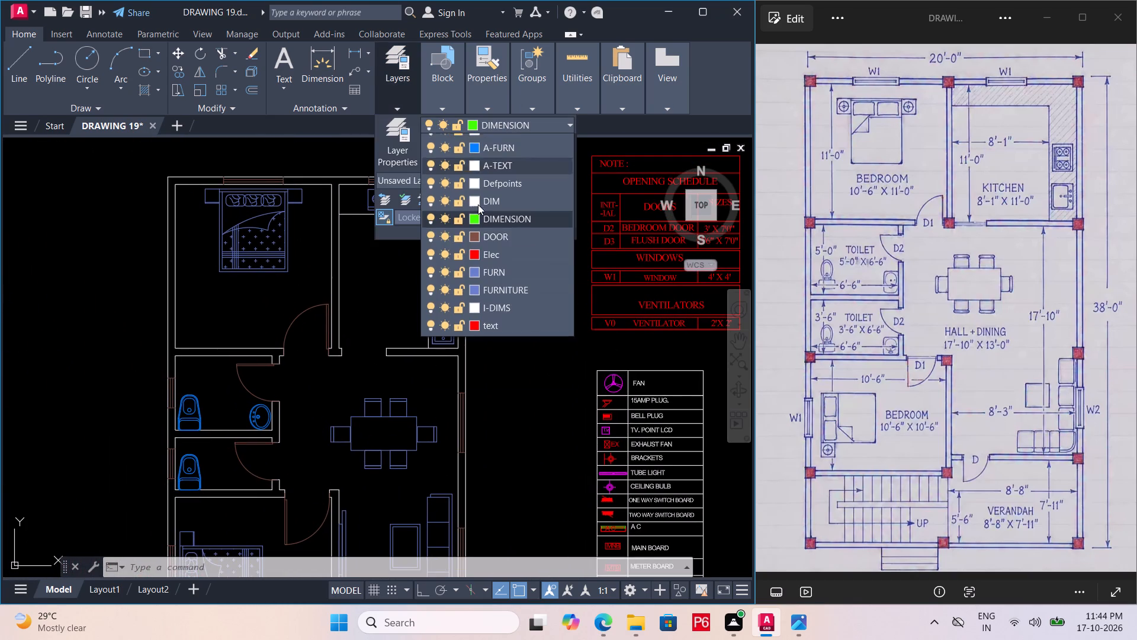
click(499, 304)
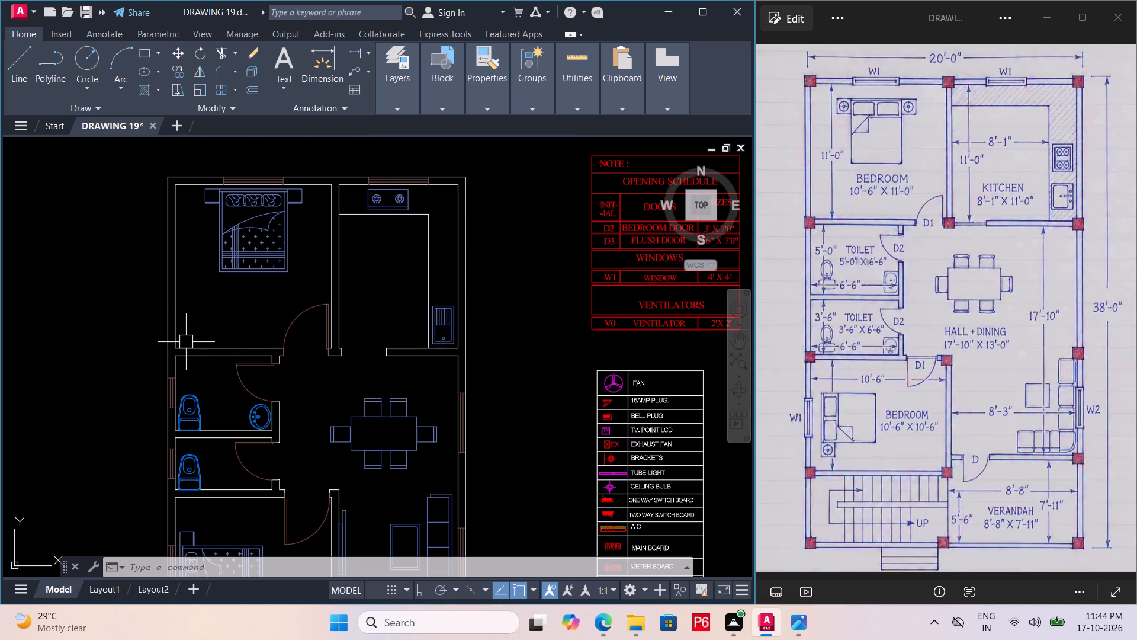
key(l)
key(space)
drag(178, 347, 189, 332)
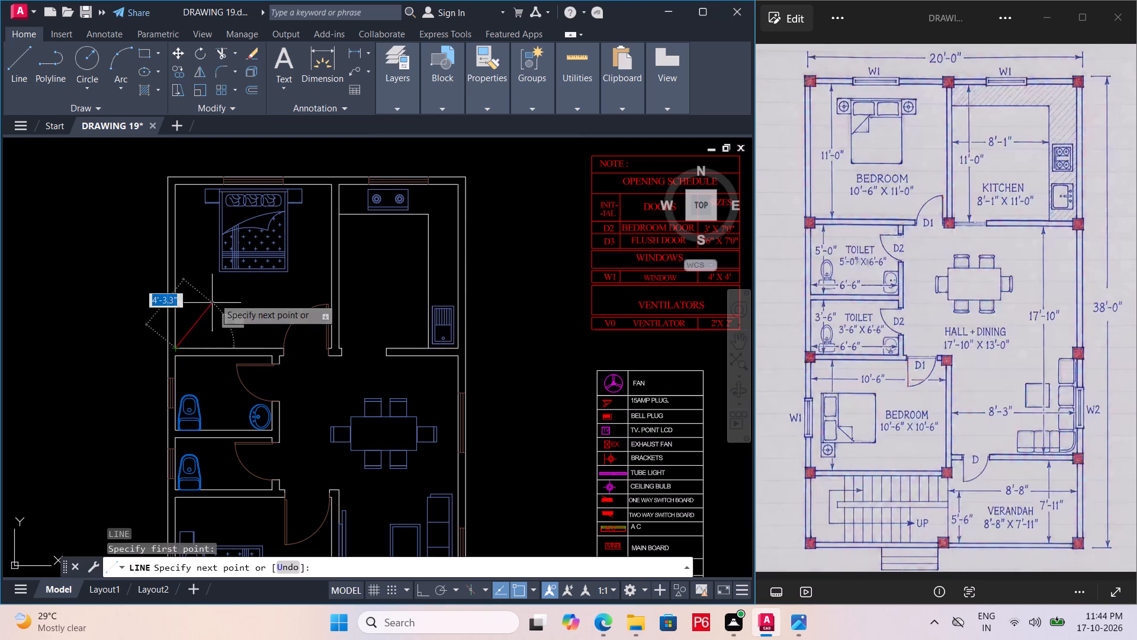
click(331, 188)
key(space)
Draw a diagonal guide line from corner to corner of the lower bedroom above the staircase.
scroll(249, 247, down, 1)
middle_drag(254, 229, 256, 194)
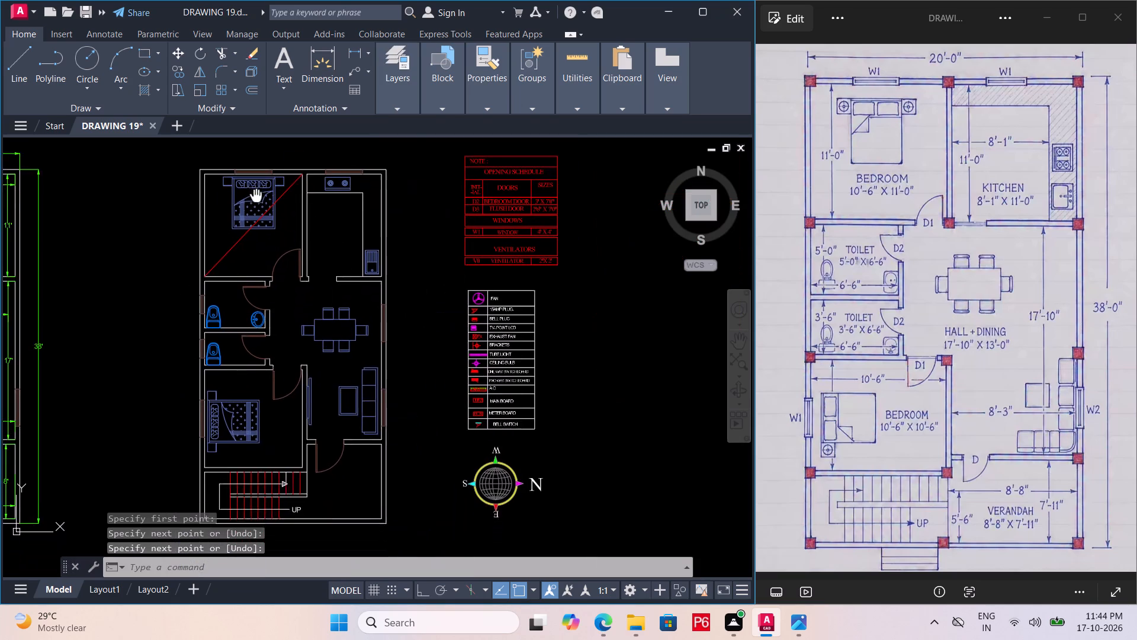
middle_drag(256, 194, 261, 162)
scroll(228, 437, up, 2)
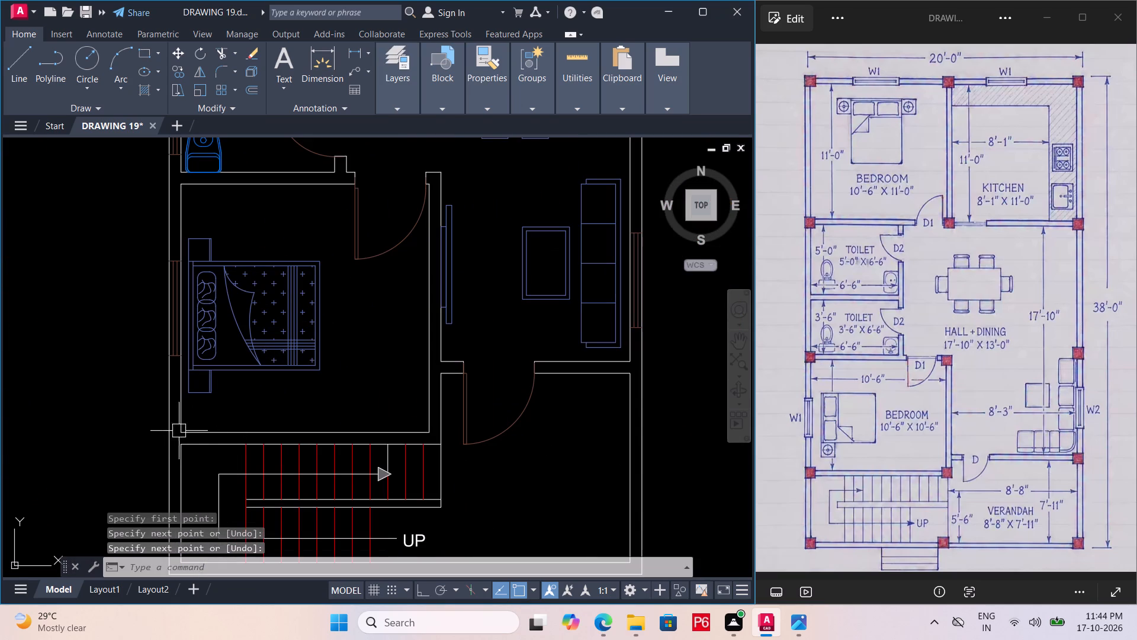
key(l)
key(space)
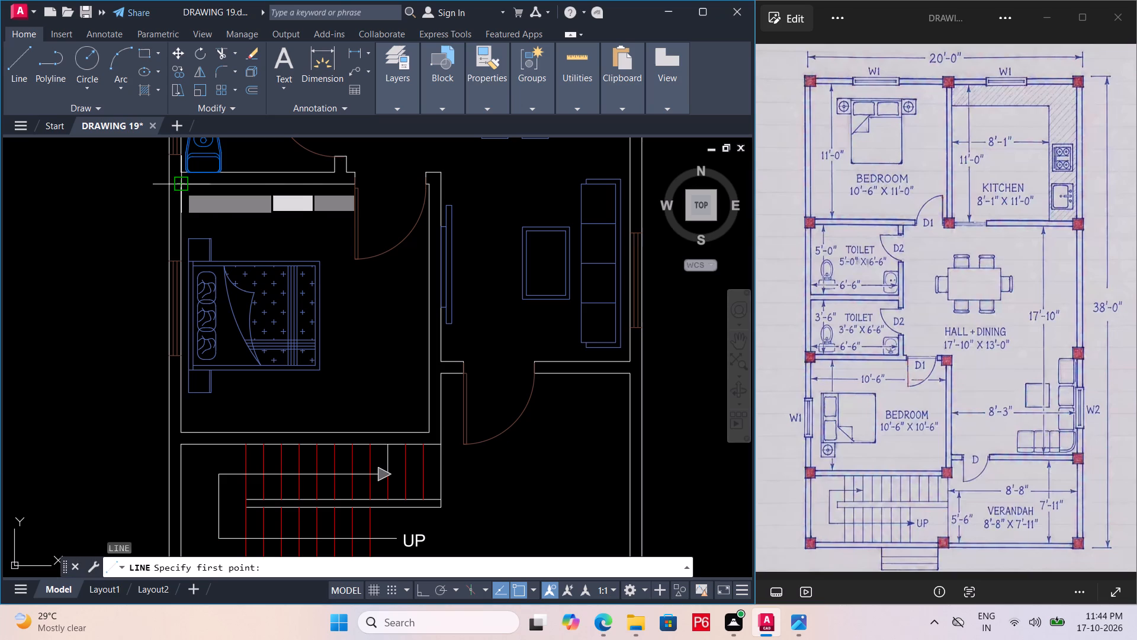
click(181, 185)
drag(424, 428, 417, 417)
key(space)
Copy the FAN symbol by its centre from the electrical legend onto the diagonals of the lower and upper bedrooms.
scroll(298, 356, down, 1)
middle_drag(297, 356, 194, 364)
scroll(557, 216, down, 1)
middle_drag(550, 234, 541, 261)
scroll(544, 254, up, 2)
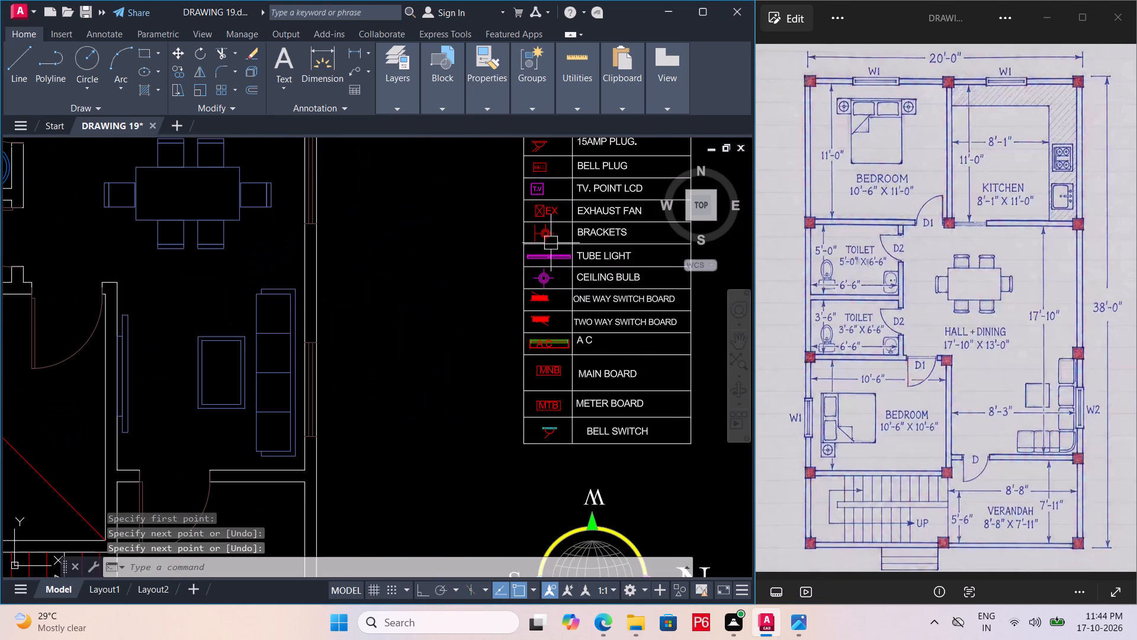
scroll(555, 162, up, 1)
middle_drag(555, 164, 503, 343)
click(509, 281)
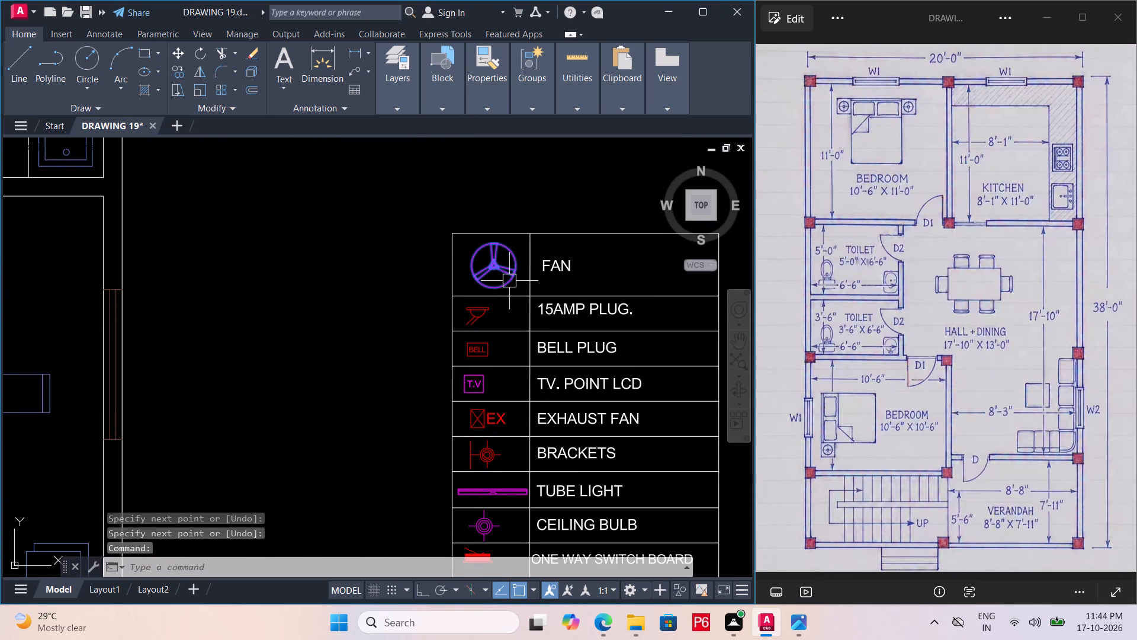
key(d)
key(BackSpace)
text(CO)
key(space)
scroll(493, 273, up, 2)
click(492, 252)
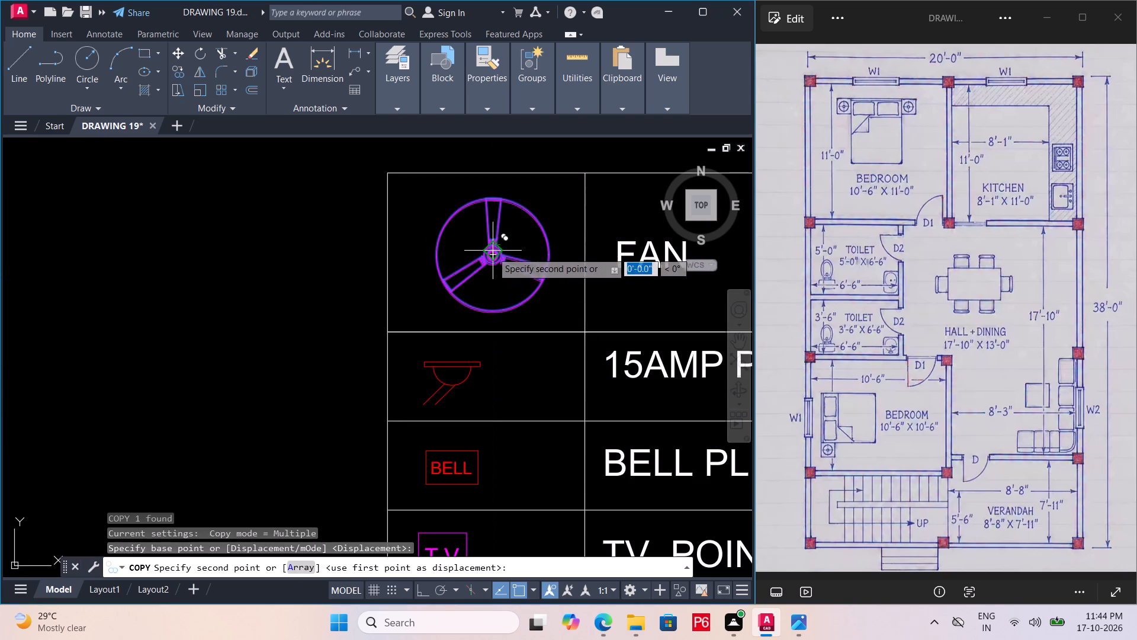
scroll(428, 256, down, 5)
scroll(252, 357, up, 5)
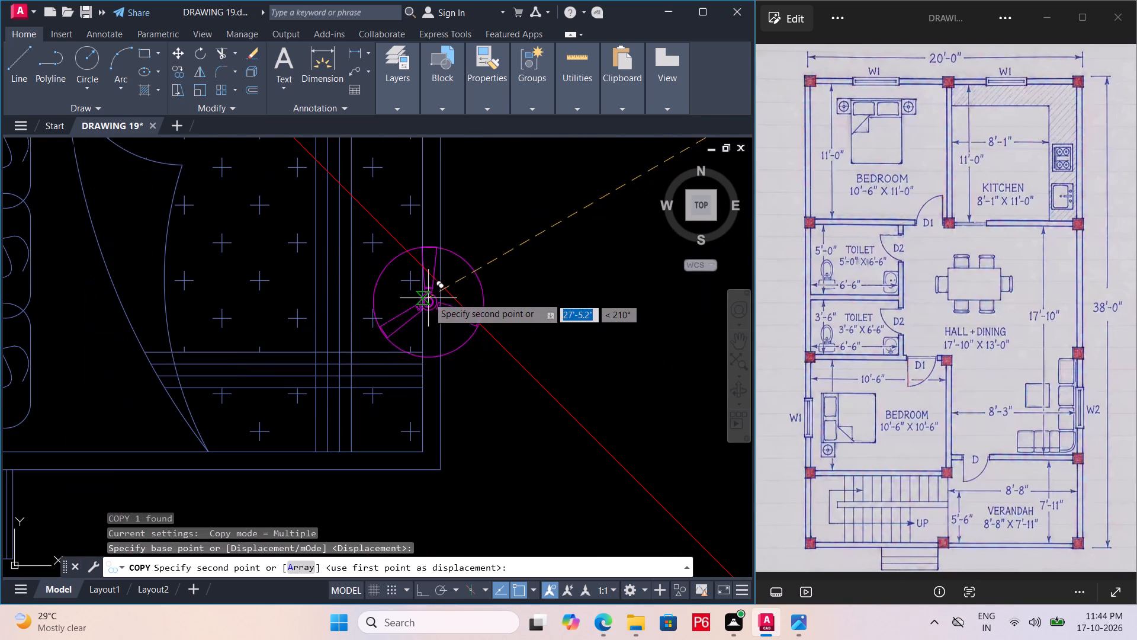
click(426, 265)
scroll(355, 367, down, 4)
middle_drag(424, 286, 435, 392)
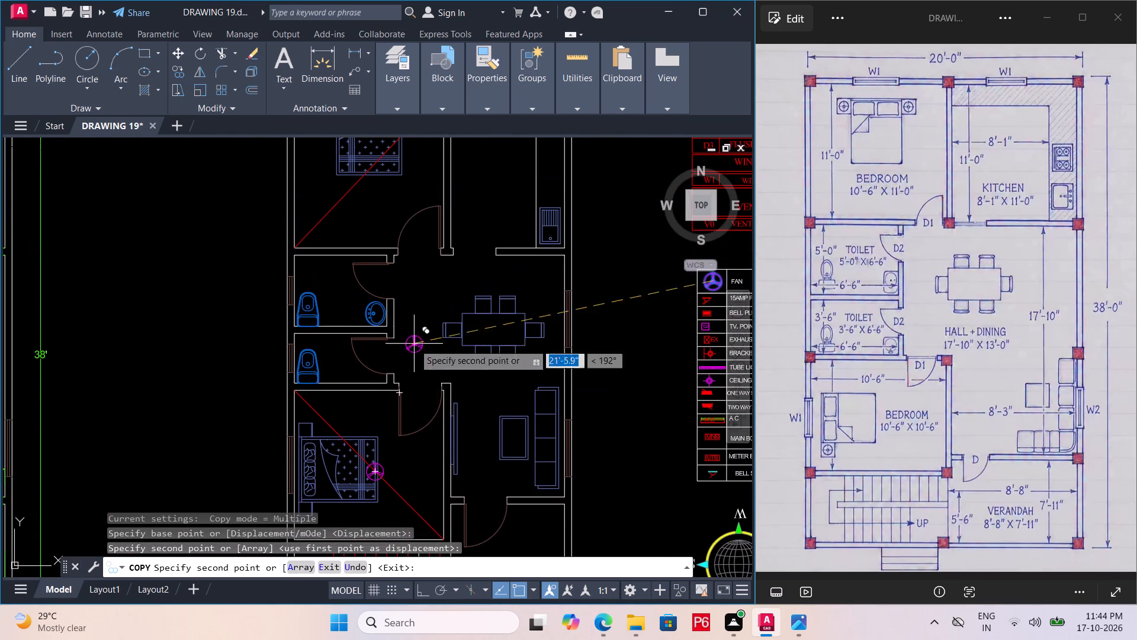
middle_drag(394, 191, 384, 316)
click(374, 283)
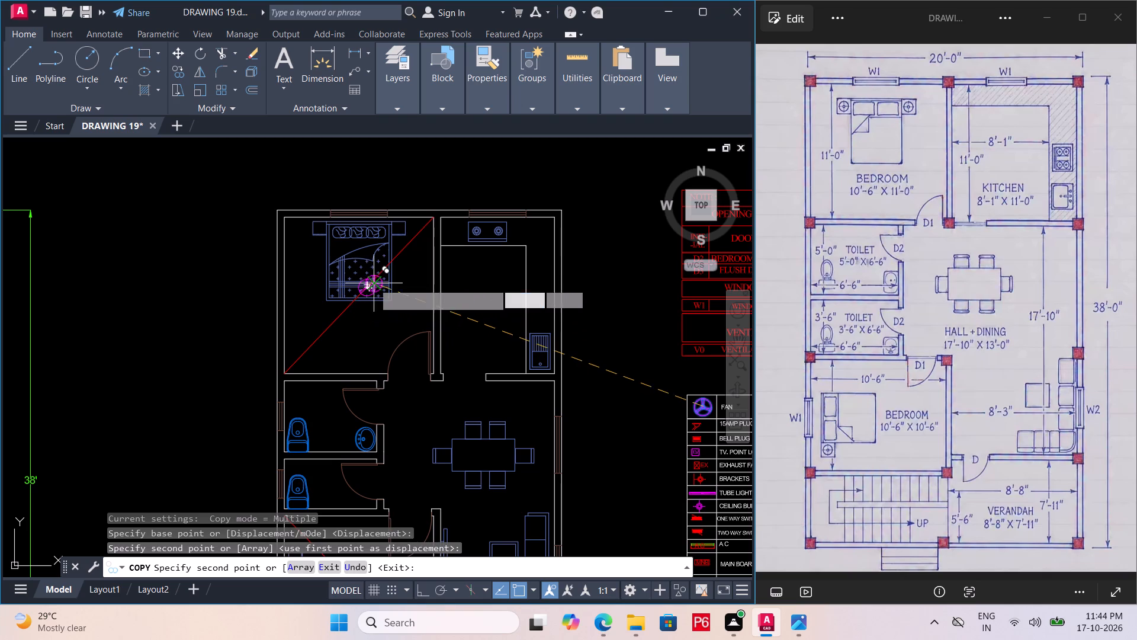
Save the drawing with the two bedroom fans placed.
scroll(350, 231, down, 2)
key(ctrl+s)
key(ctrl+s)
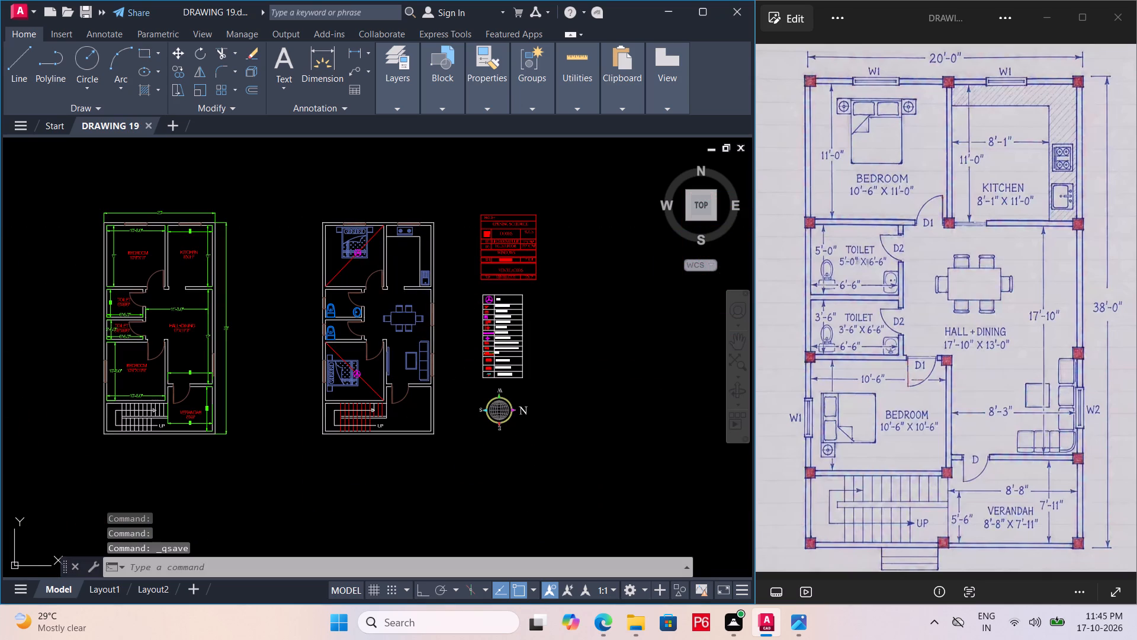
key(ctrl+s)
key(ctrl+s)
key(ctrl+s)
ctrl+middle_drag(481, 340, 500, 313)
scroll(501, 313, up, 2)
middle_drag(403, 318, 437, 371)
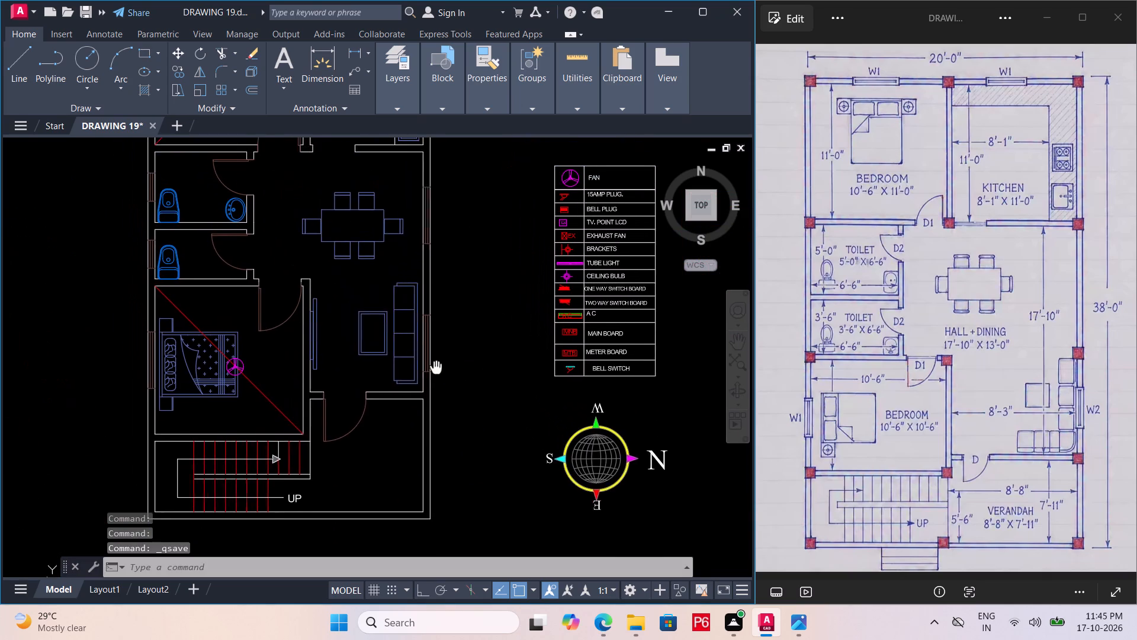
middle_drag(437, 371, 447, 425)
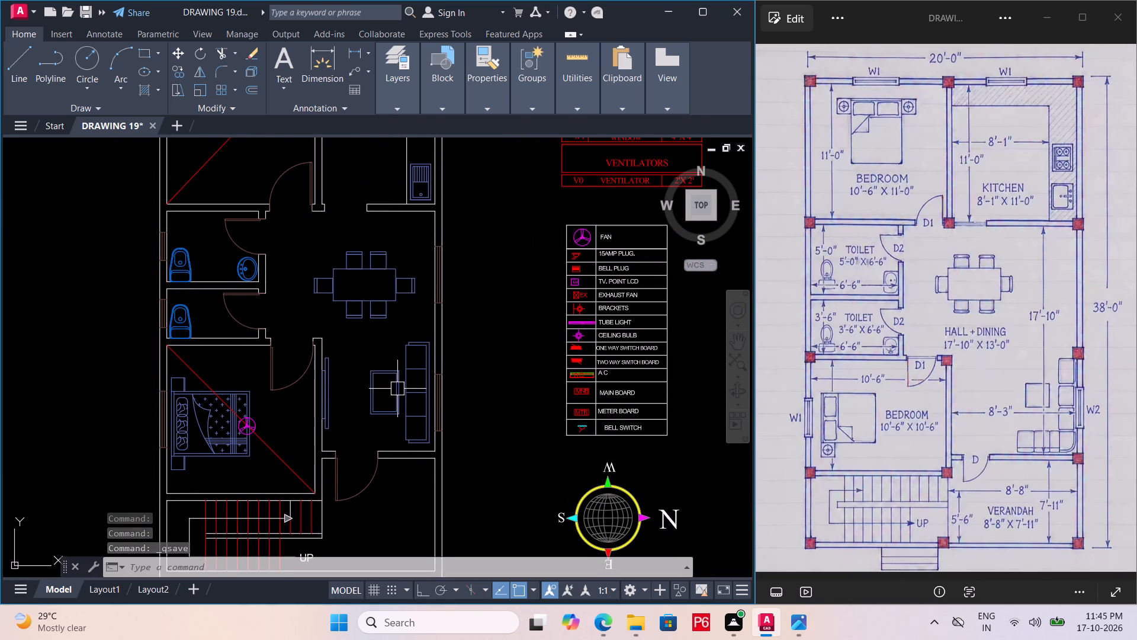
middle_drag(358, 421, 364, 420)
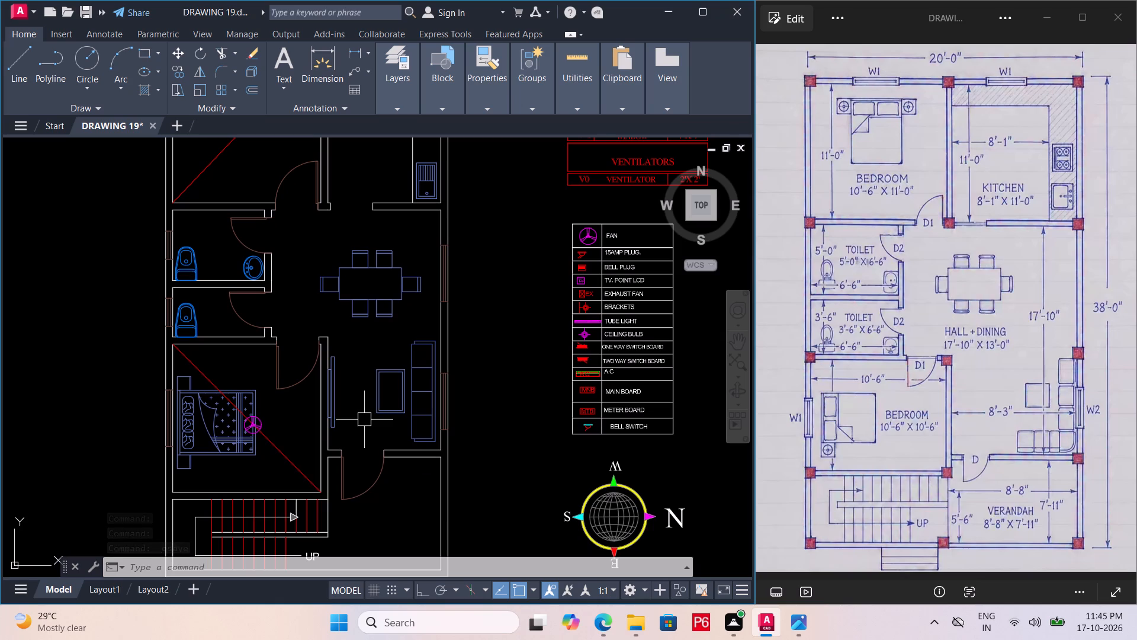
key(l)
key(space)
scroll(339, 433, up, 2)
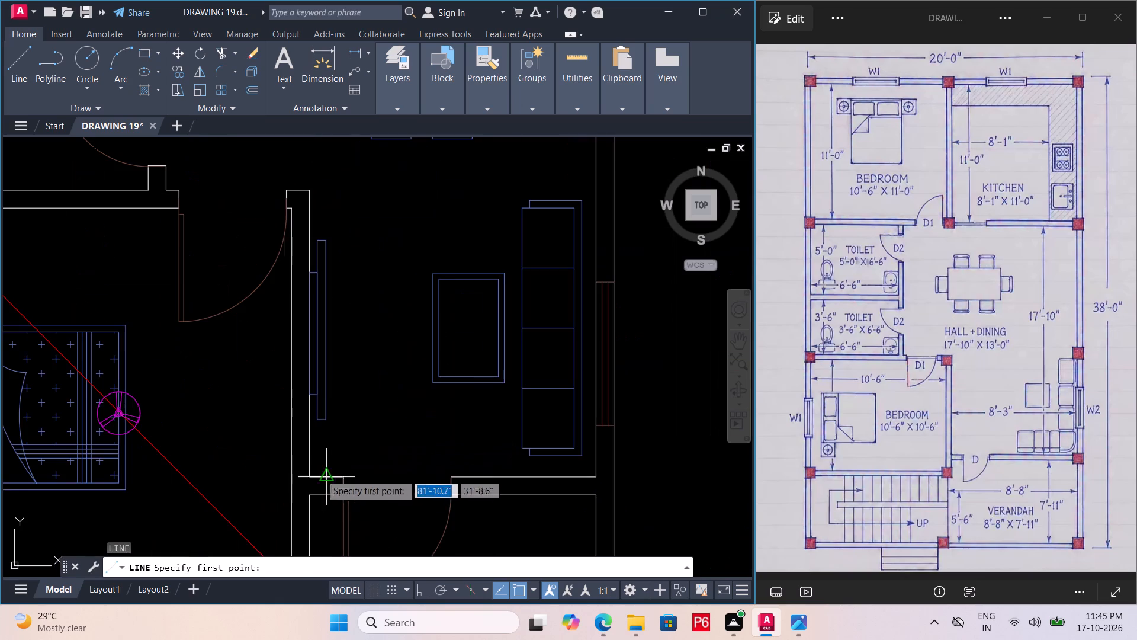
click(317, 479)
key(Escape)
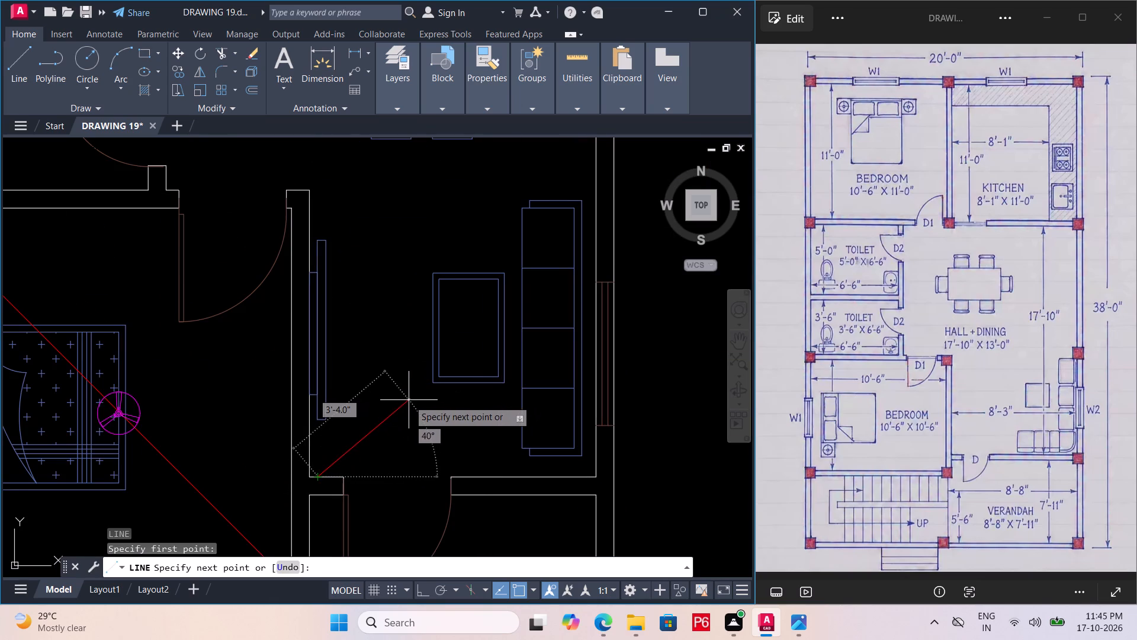
Draw a diagonal guide line across the hall's sitting area from the inner corner beside the entrance door to the outer wall.
key(l)
key(space)
click(311, 481)
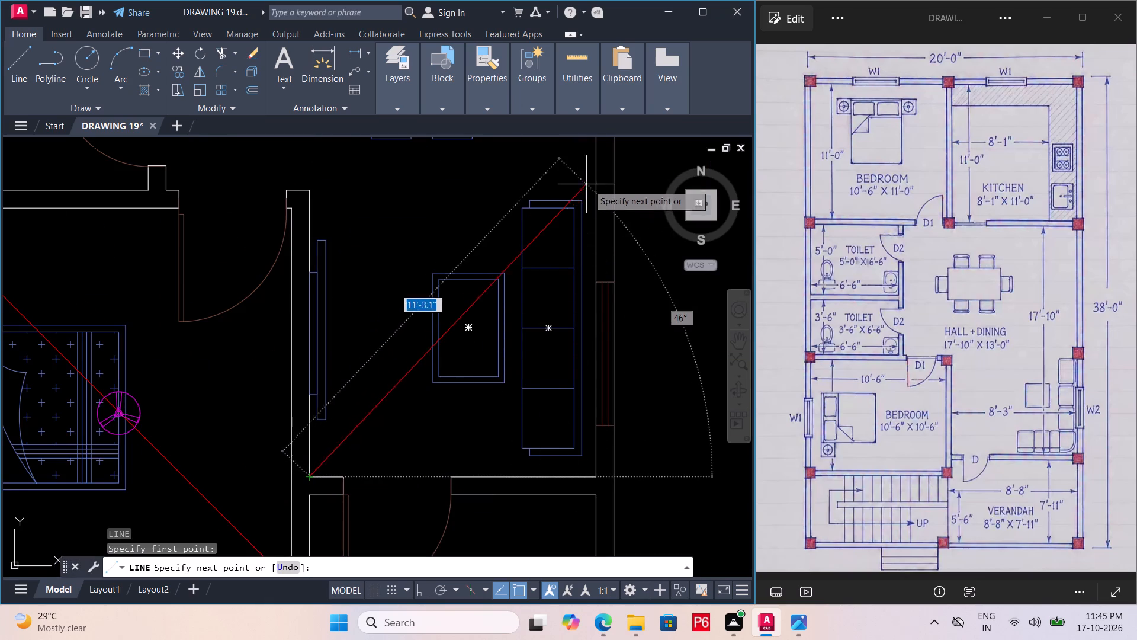
click(598, 170)
key(space)
Copy the FAN symbol by its centre from the electrical legend onto the hall diagonal over the centre table.
scroll(447, 226, down, 2)
middle_click(422, 233)
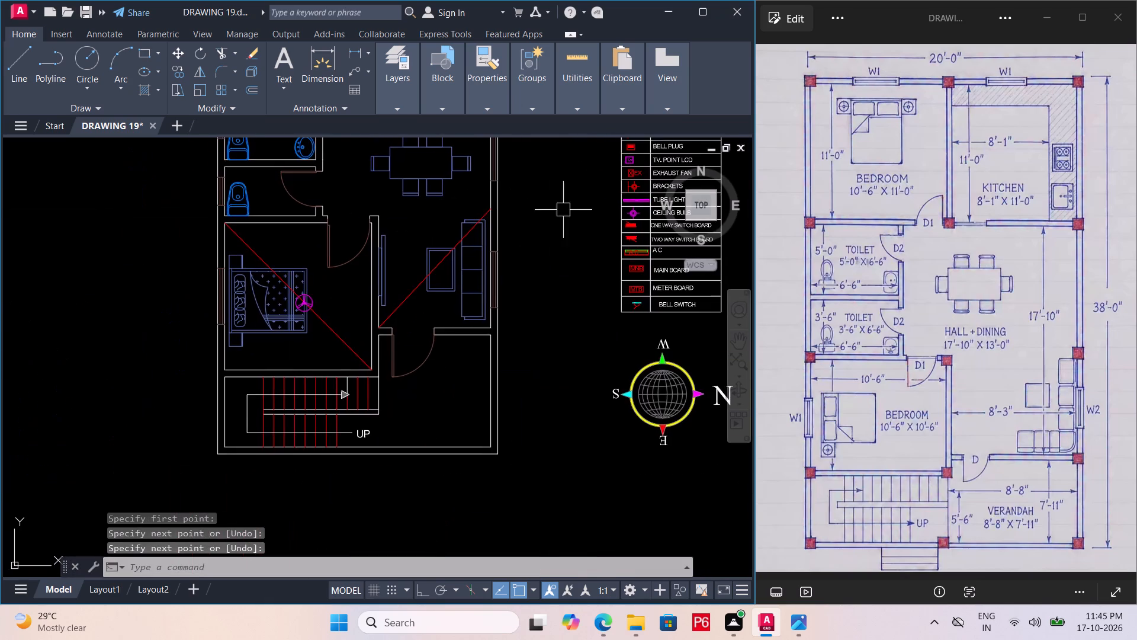
middle_drag(541, 231, 481, 291)
scroll(541, 232, down, 1)
scroll(535, 235, up, 3)
click(538, 189)
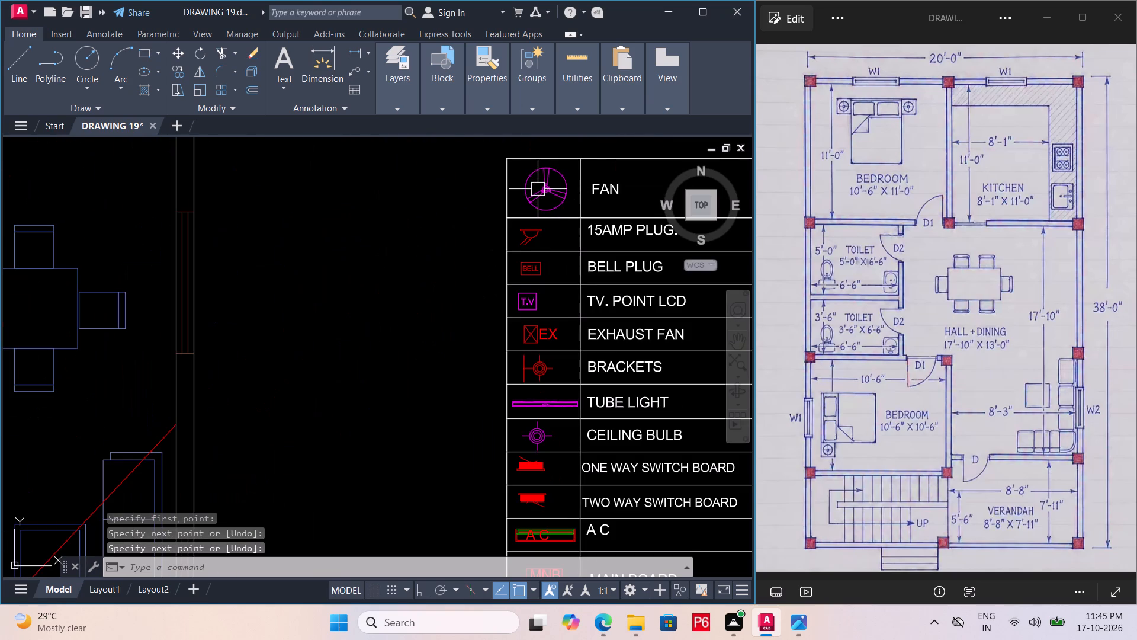
key(c)
key(o)
key(space)
scroll(541, 187, up, 1)
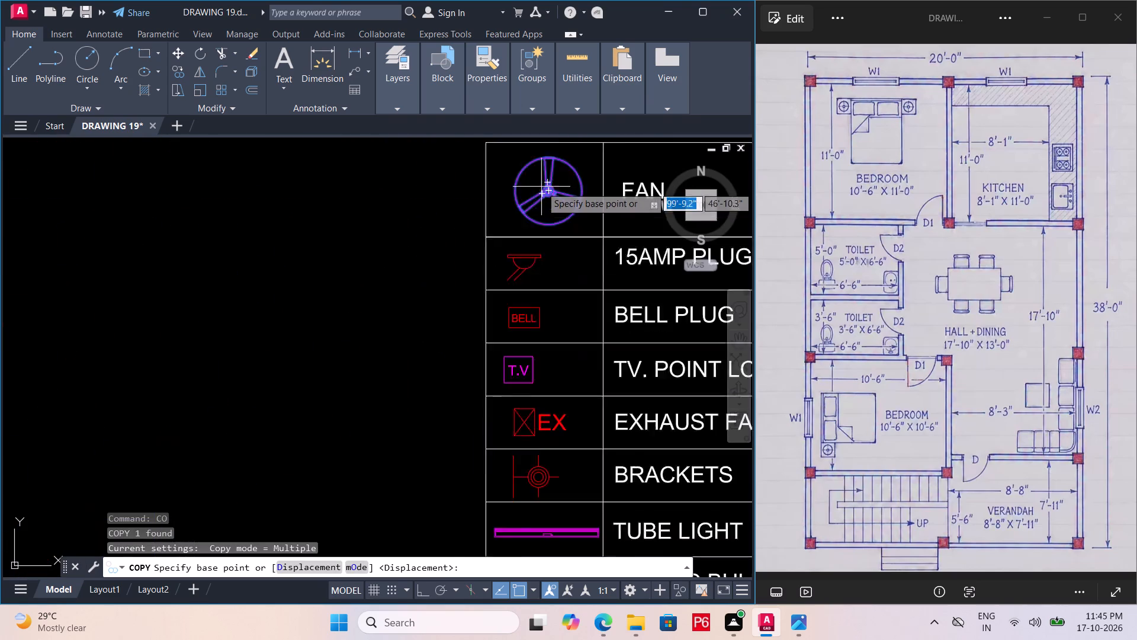
scroll(541, 187, up, 1)
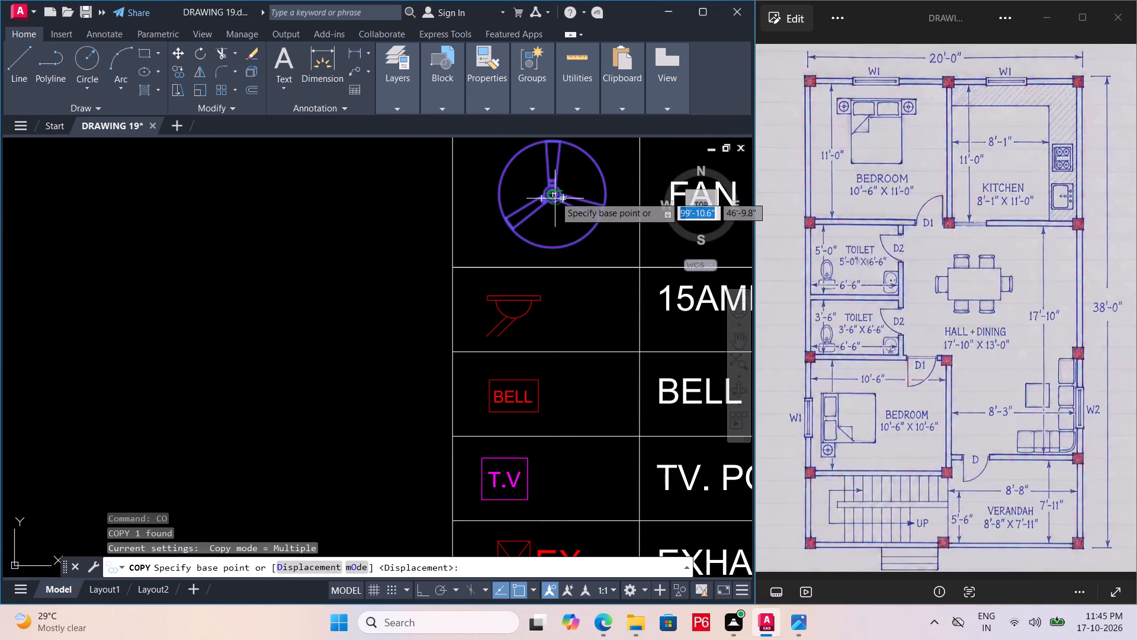
click(553, 196)
scroll(501, 192, down, 5)
scroll(394, 263, up, 4)
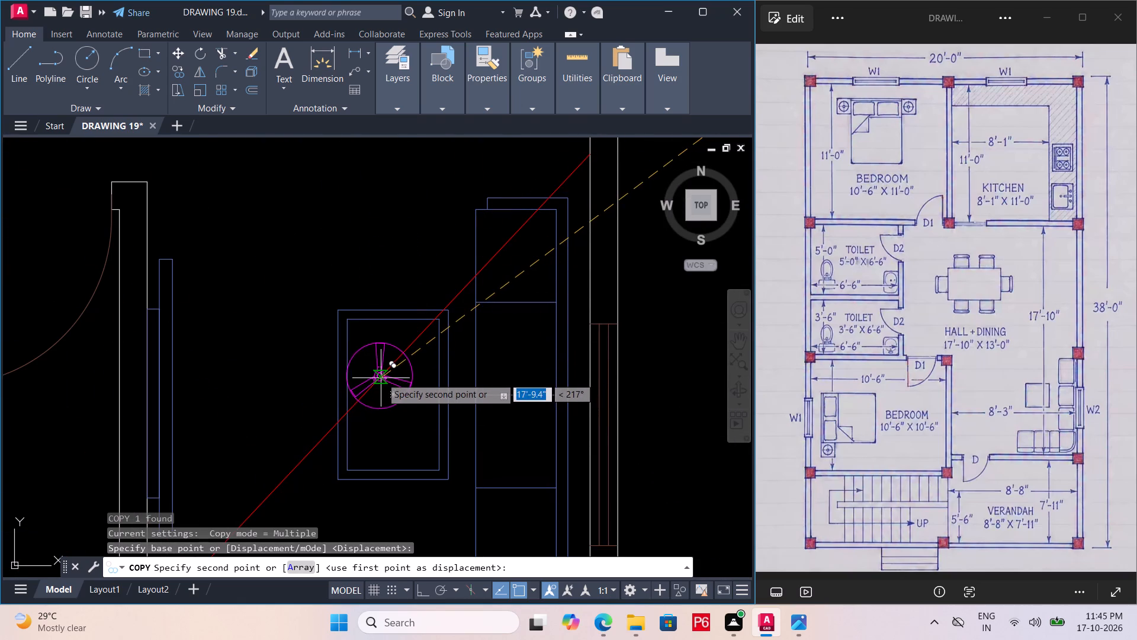
drag(373, 386, 375, 379)
scroll(436, 306, down, 2)
Save the drawing with the hall fan placed.
key(ctrl+s)
key(ctrl+s)
ctrl+scroll(438, 310, down, 4)
key(ctrl+s)
key(ctrl+s)
Change the linetype of the three diagonal guide lines in the two bedrooms and the hall to HIDDEN.
ctrl+middle_drag(438, 312, 448, 331)
scroll(447, 329, up, 3)
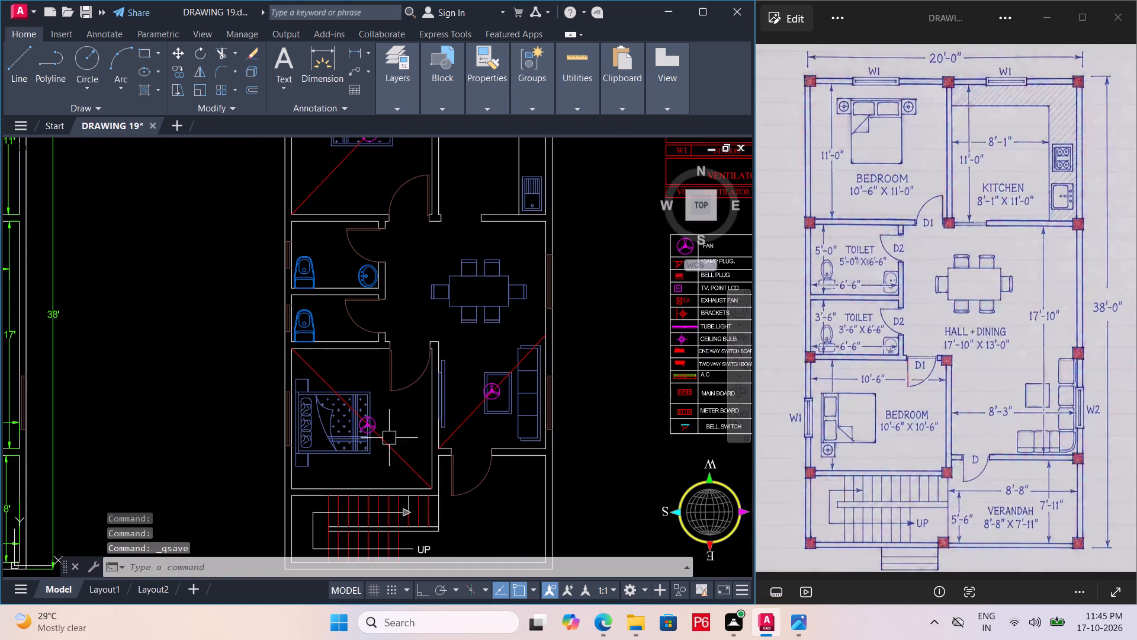
click(389, 444)
click(462, 420)
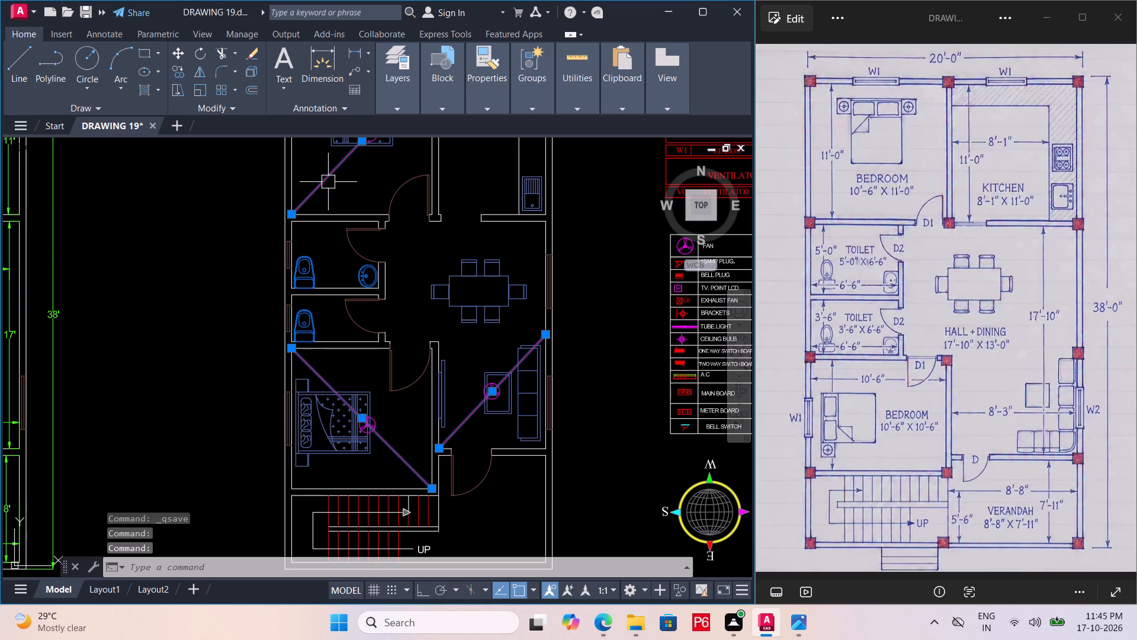
click(328, 182)
click(493, 103)
double_click(591, 159)
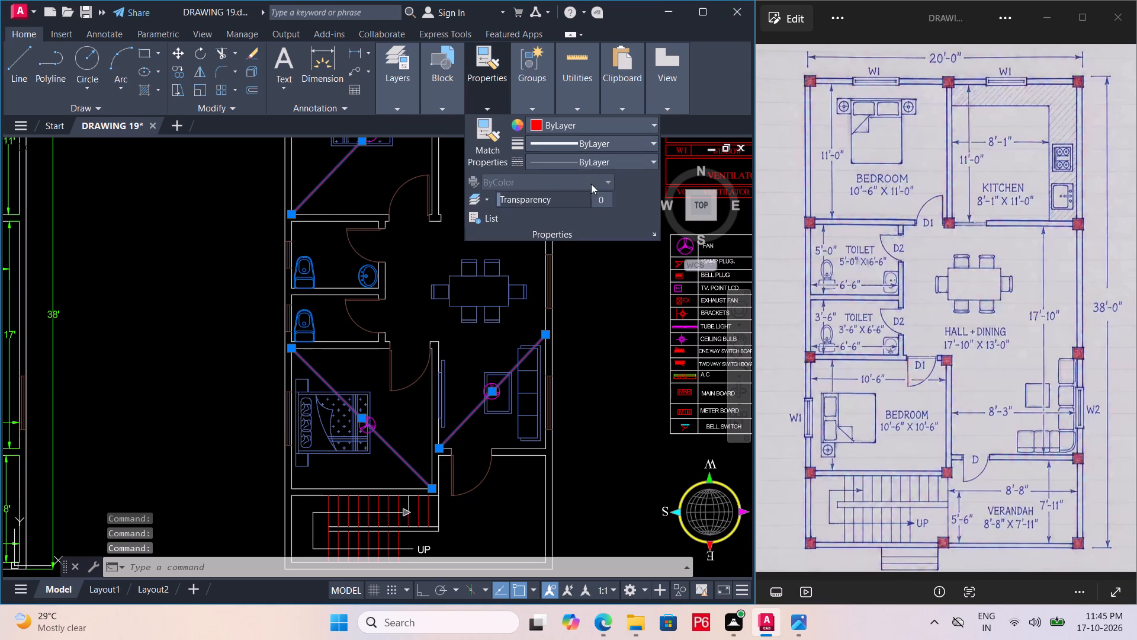
click(622, 163)
click(596, 225)
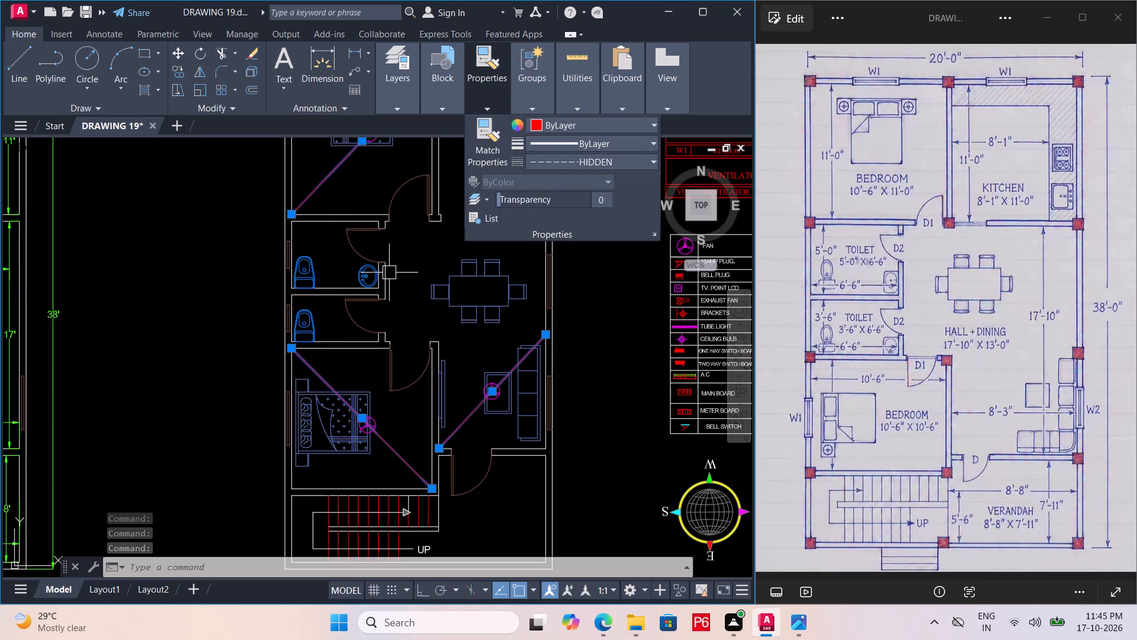
key(Escape)
Set the linetype scale of the three diagonal guide lines in the bedrooms and hall to 3.
click(329, 189)
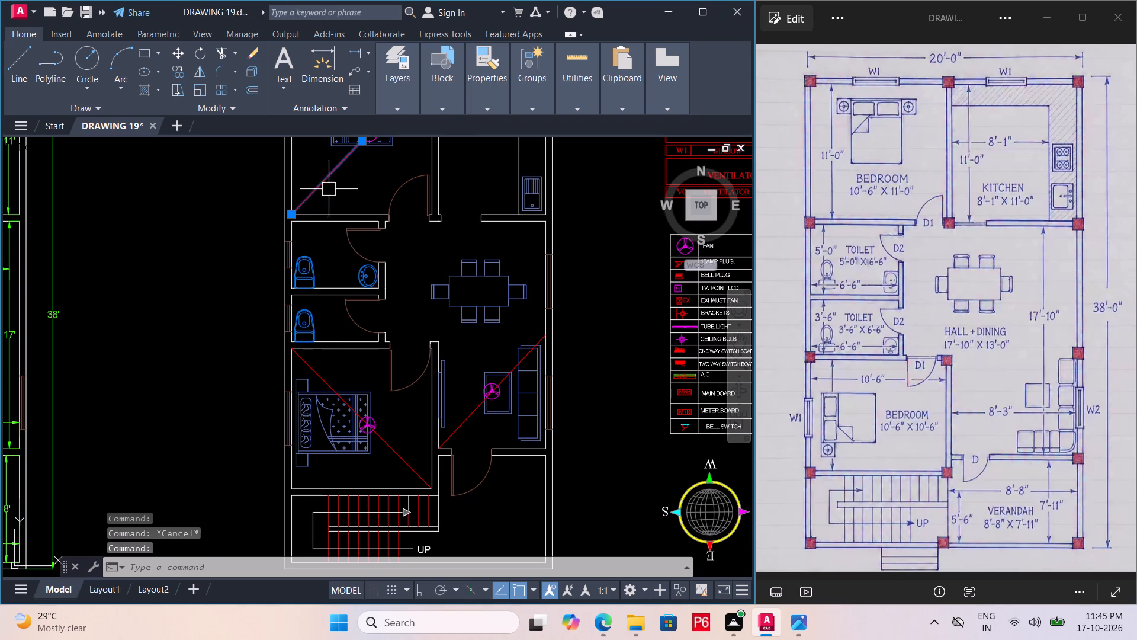
drag(389, 440, 395, 439)
click(462, 417)
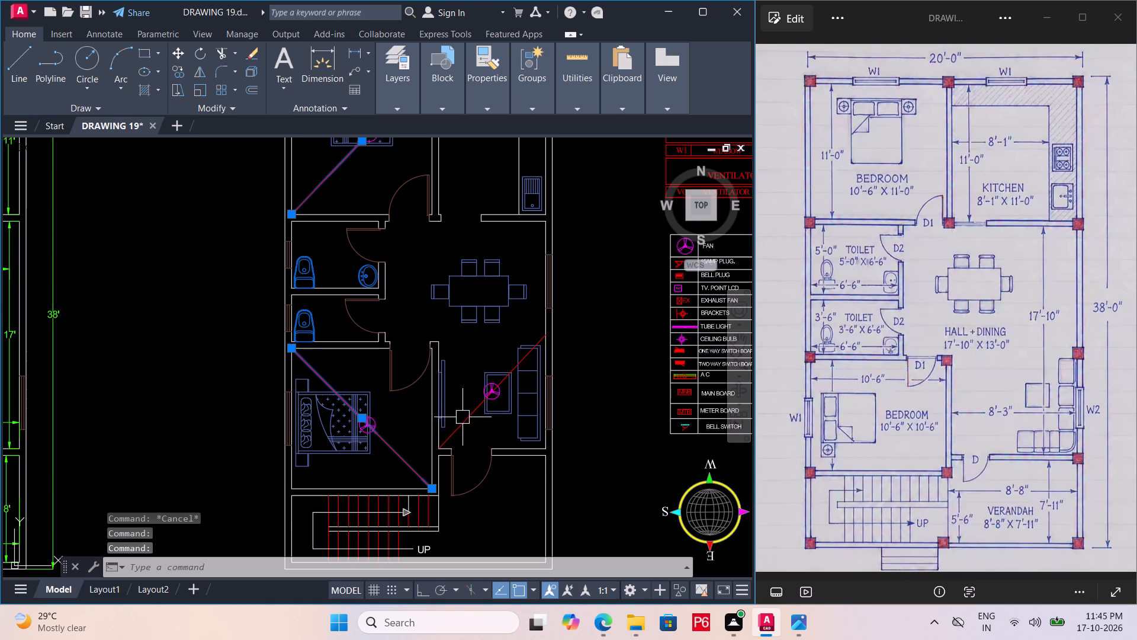
right_click(462, 411)
click(544, 389)
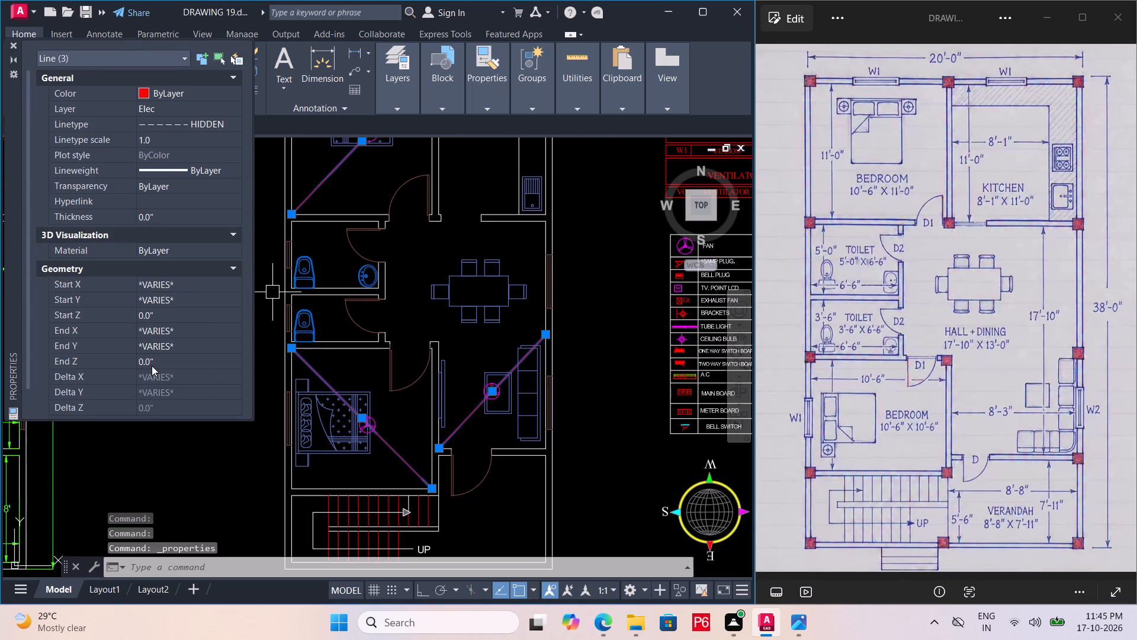
scroll(186, 268, down, 1)
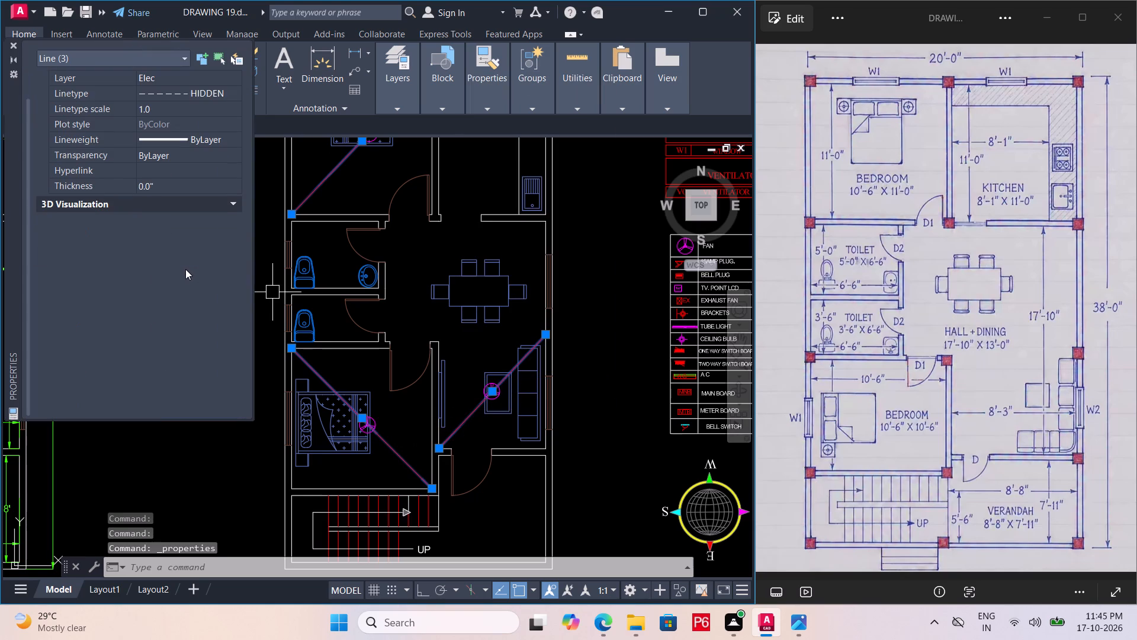
scroll(185, 269, down, 1)
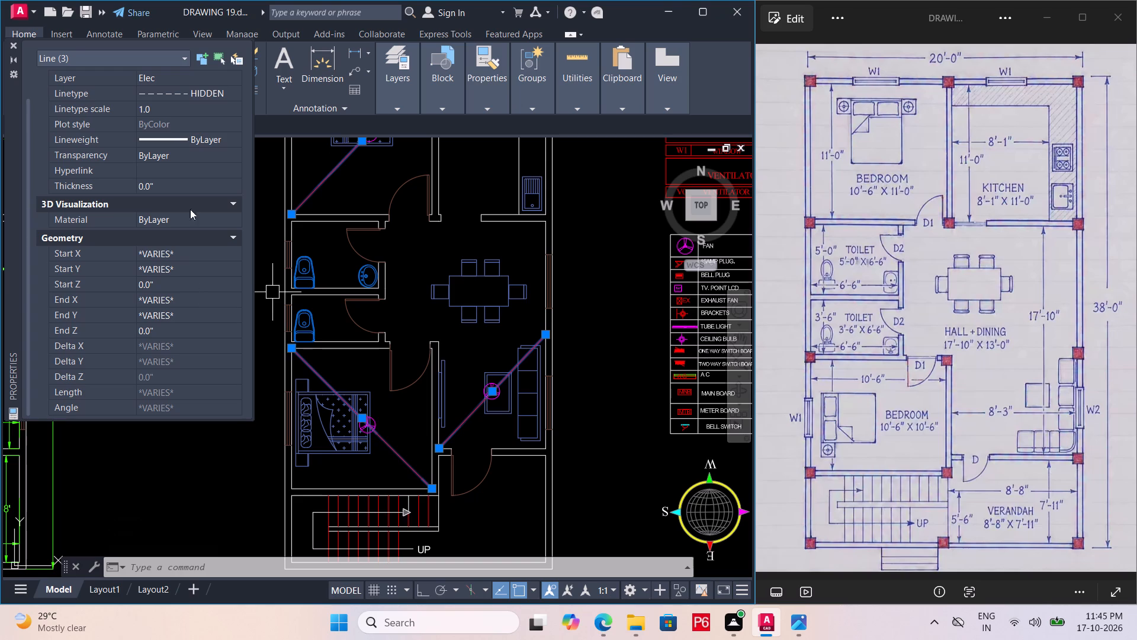
click(188, 108)
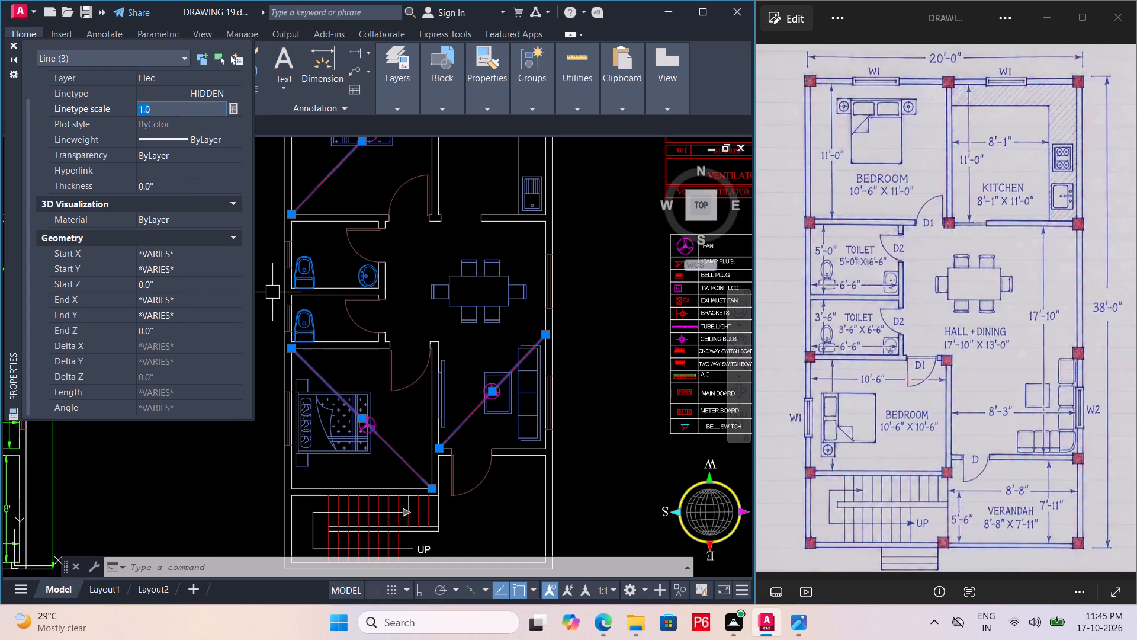
key(3)
key(Return)
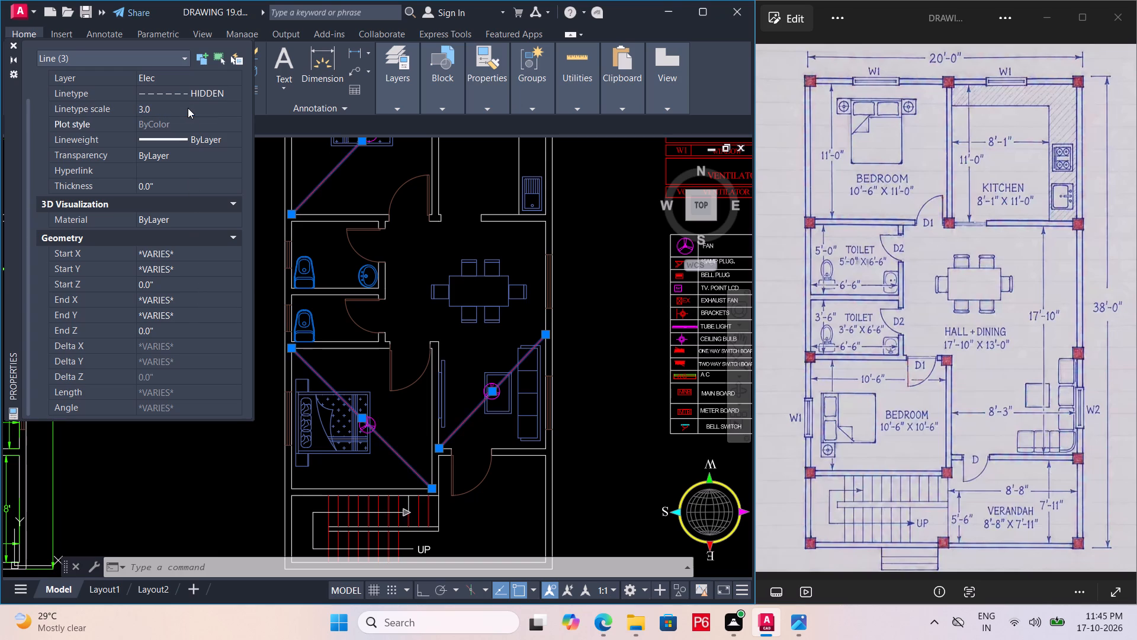
Set the linetype scale of the three diagonal guide lines to 10 and close their properties.
scroll(499, 375, up, 2)
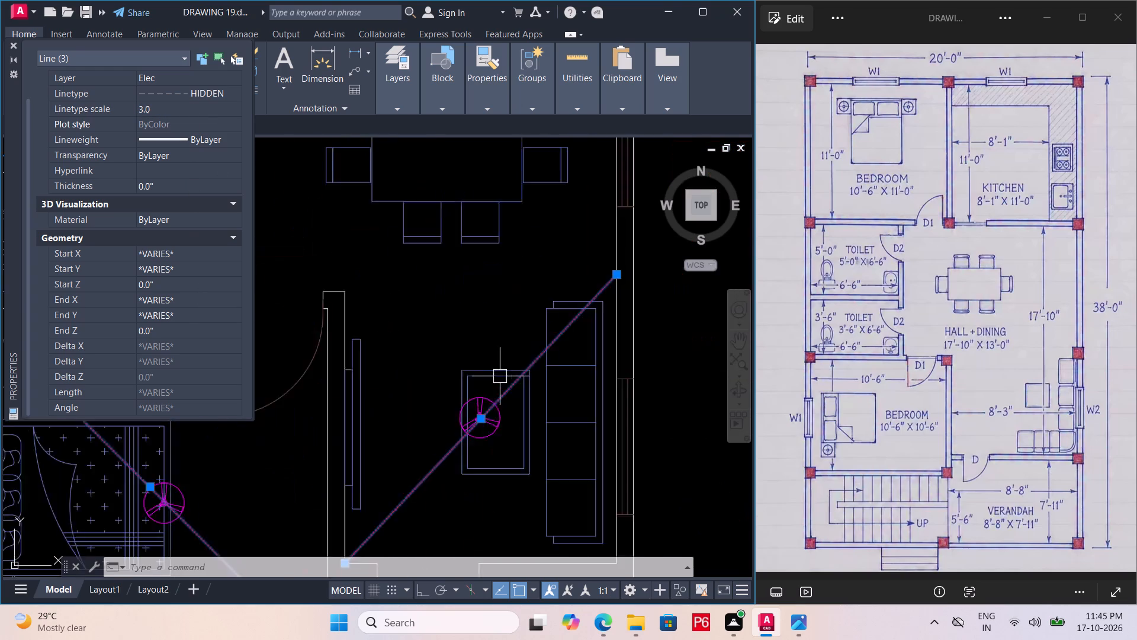
scroll(500, 376, up, 3)
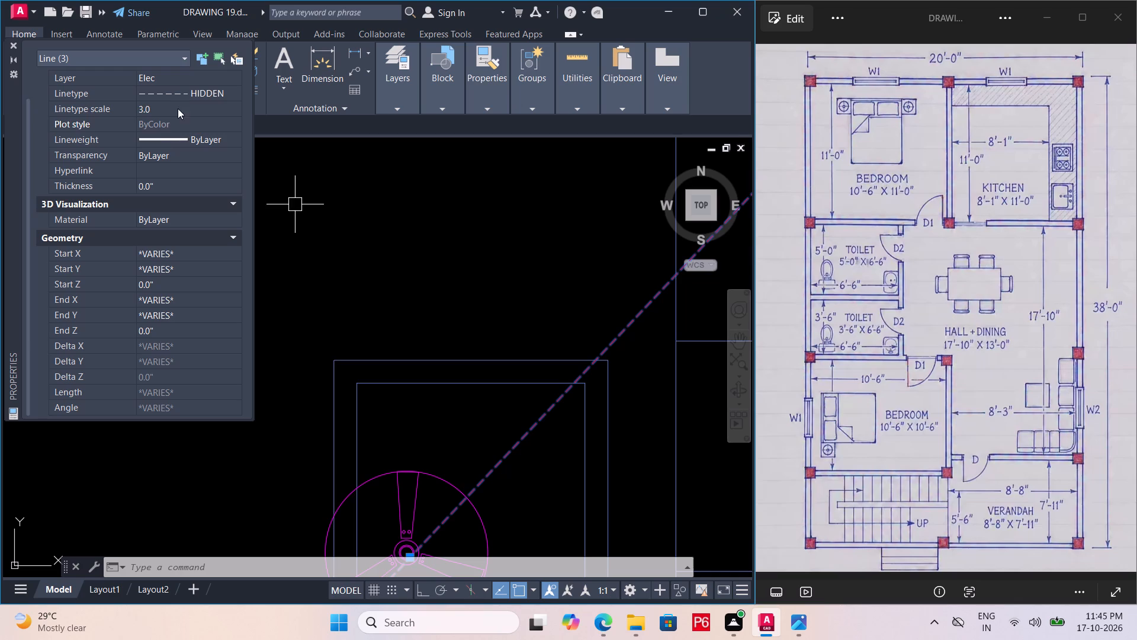
click(178, 108)
text(10)
key(Return)
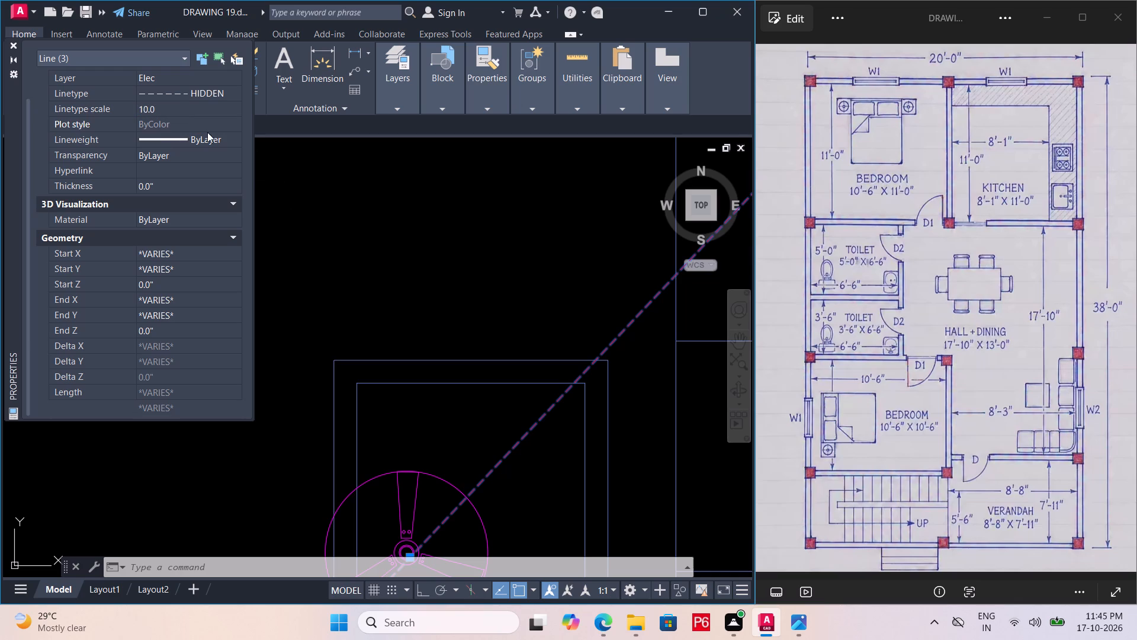
scroll(382, 327, down, 3)
key(Escape)
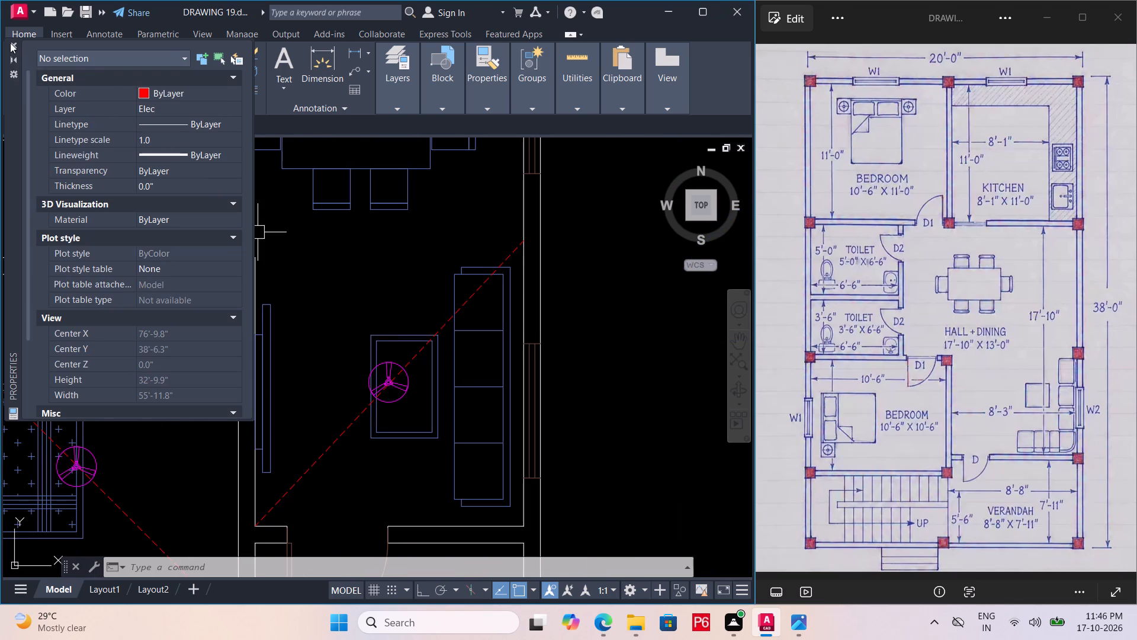
click(10, 43)
Save the drawing with the dashed guide lines.
key(ctrl+s)
key(ctrl+s)
key(ctrl+s)
key(ctrl+s)
Copy the BELL plug symbol from the electrical legend to the hall side of the kitchen wall, beside the kitchen opening.
ctrl+scroll(357, 261, down, 2)
middle_drag(365, 268, 373, 330)
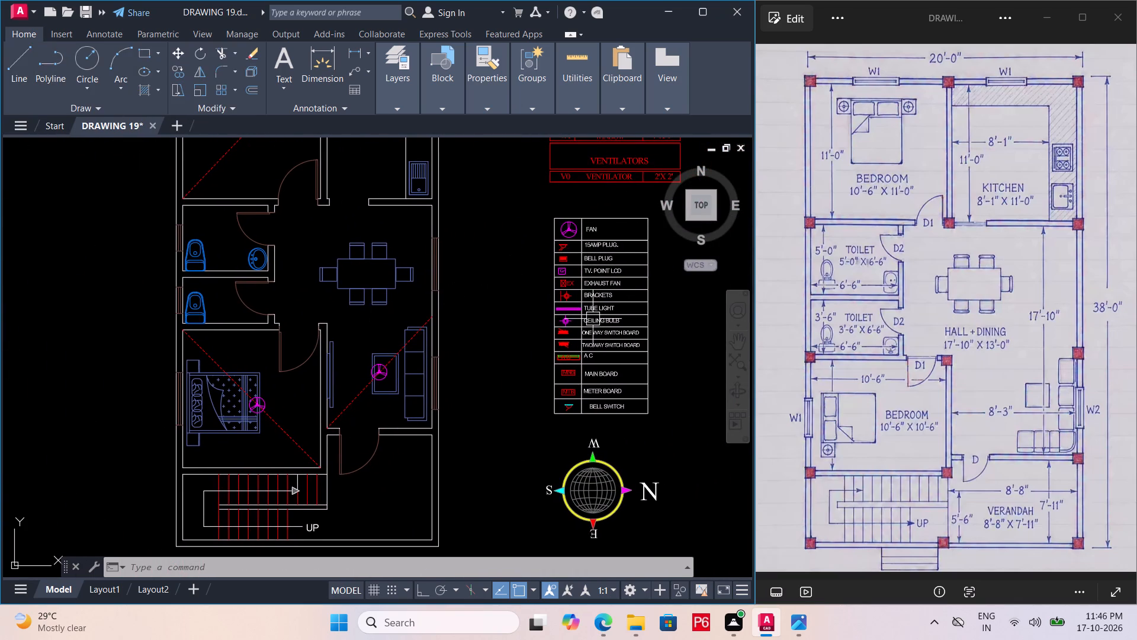
scroll(596, 319, up, 1)
middle_drag(592, 314, 470, 361)
scroll(436, 219, up, 3)
middle_drag(435, 281, 433, 252)
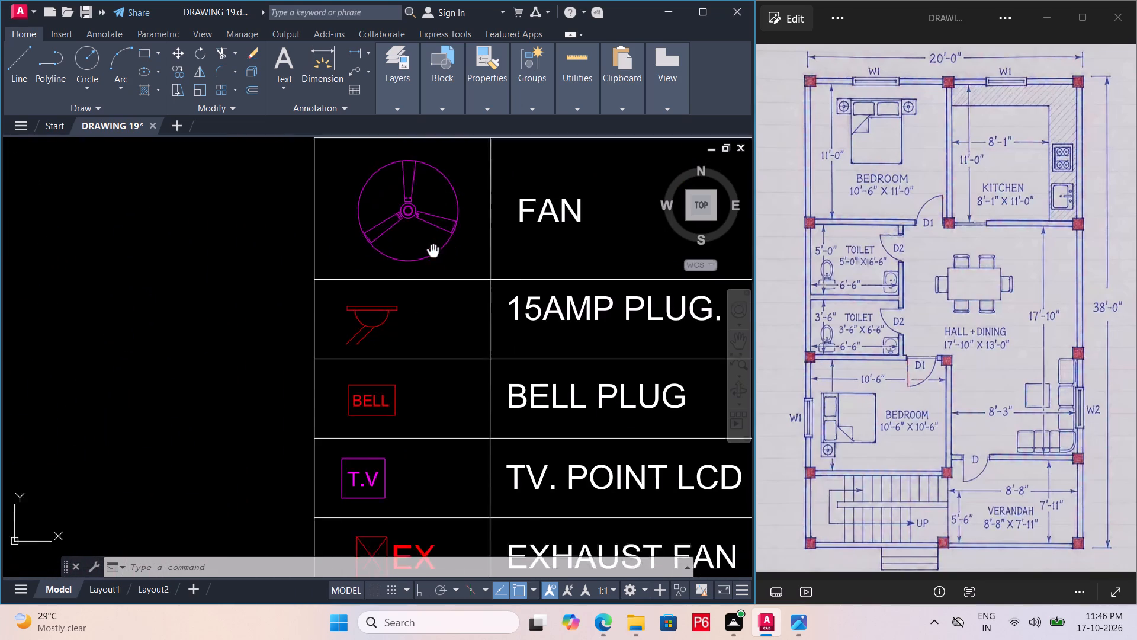
middle_drag(433, 252, 438, 185)
drag(338, 303, 343, 302)
click(443, 351)
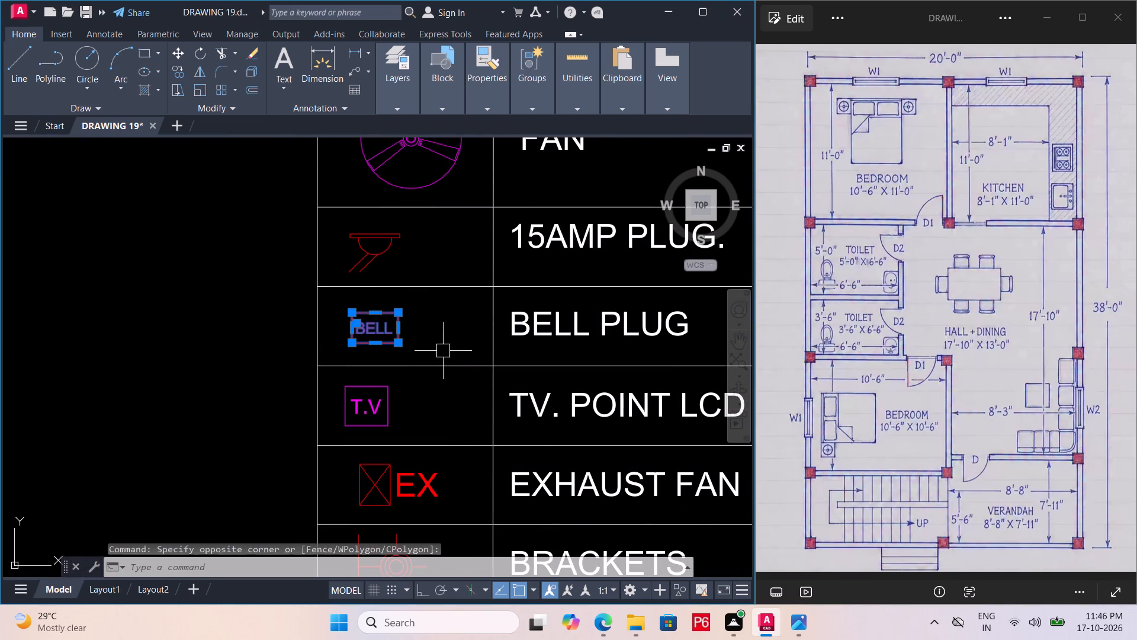
key(m)
key(BackSpace)
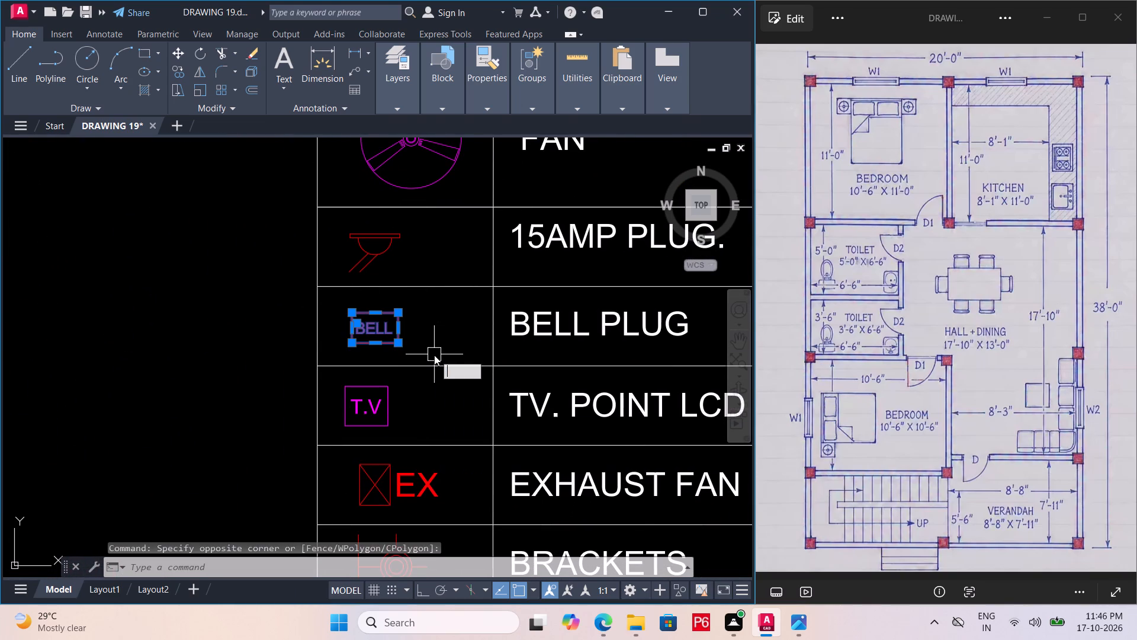
text(CO)
key(space)
click(397, 343)
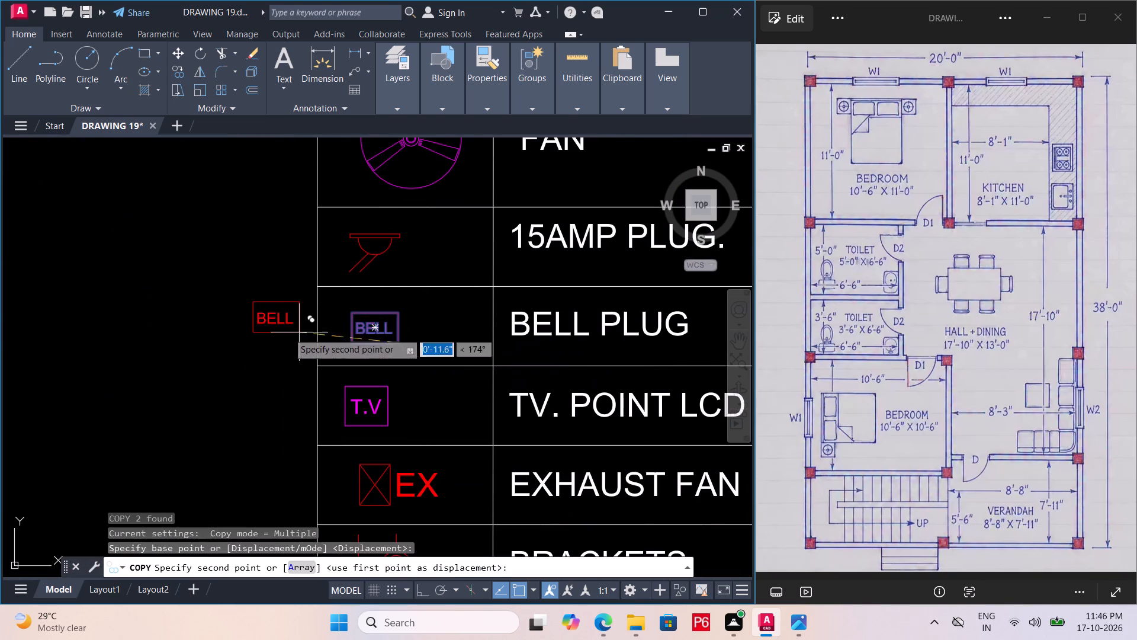
middle_drag(309, 278, 508, 160)
scroll(309, 278, down, 1)
scroll(516, 161, down, 3)
scroll(370, 374, up, 4)
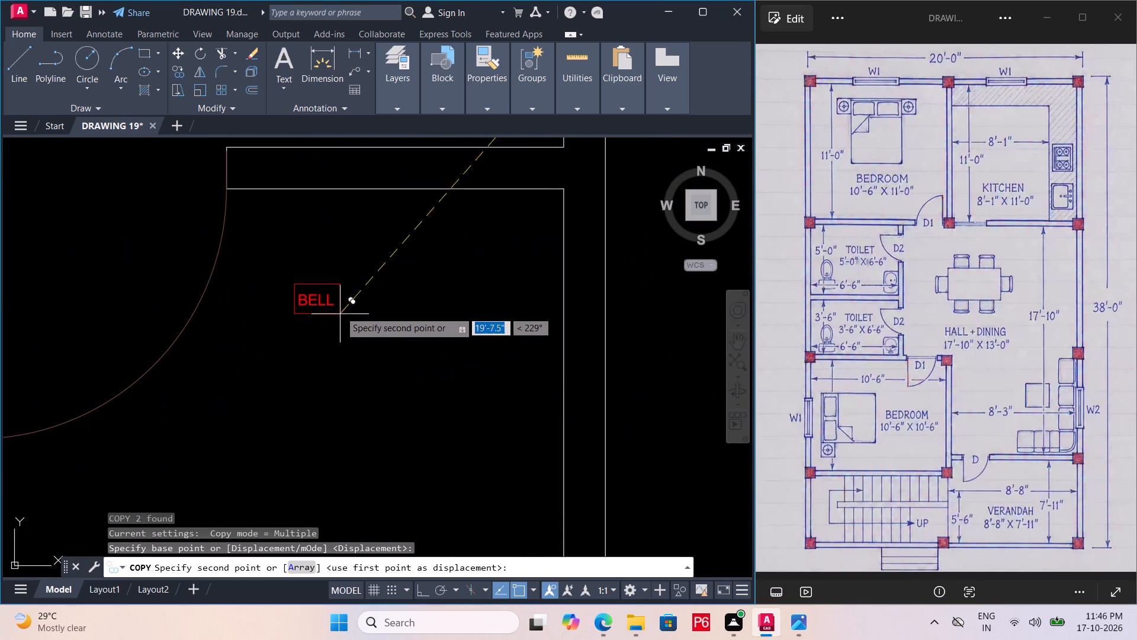
middle_drag(327, 288, 430, 441)
scroll(332, 296, down, 2)
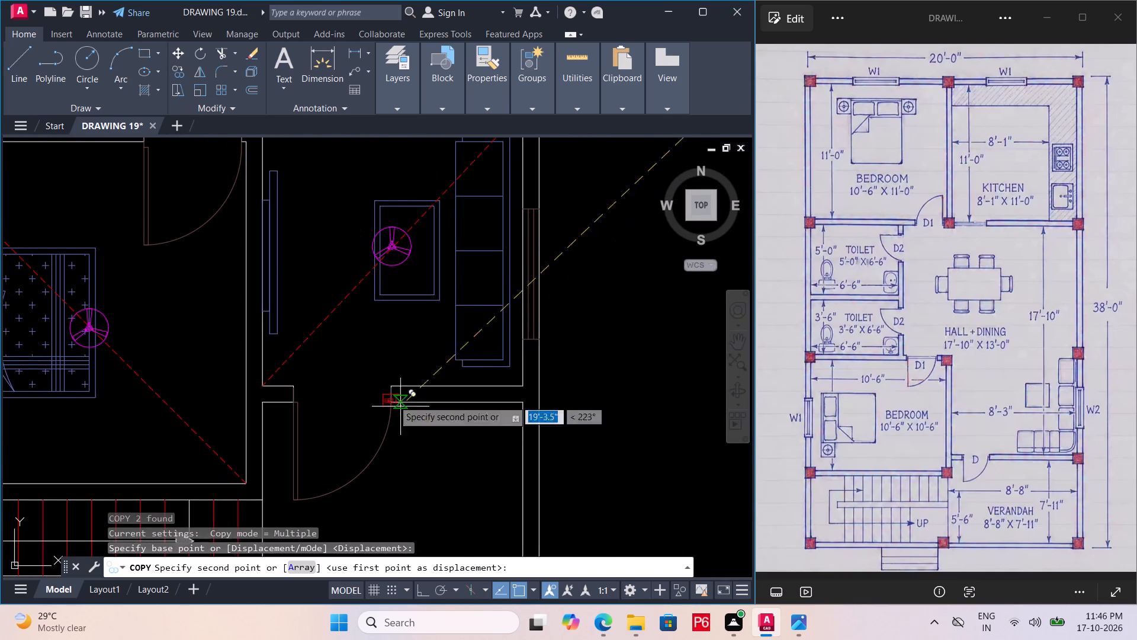
scroll(372, 364, down, 1)
middle_drag(366, 390, 360, 511)
middle_drag(243, 344, 172, 487)
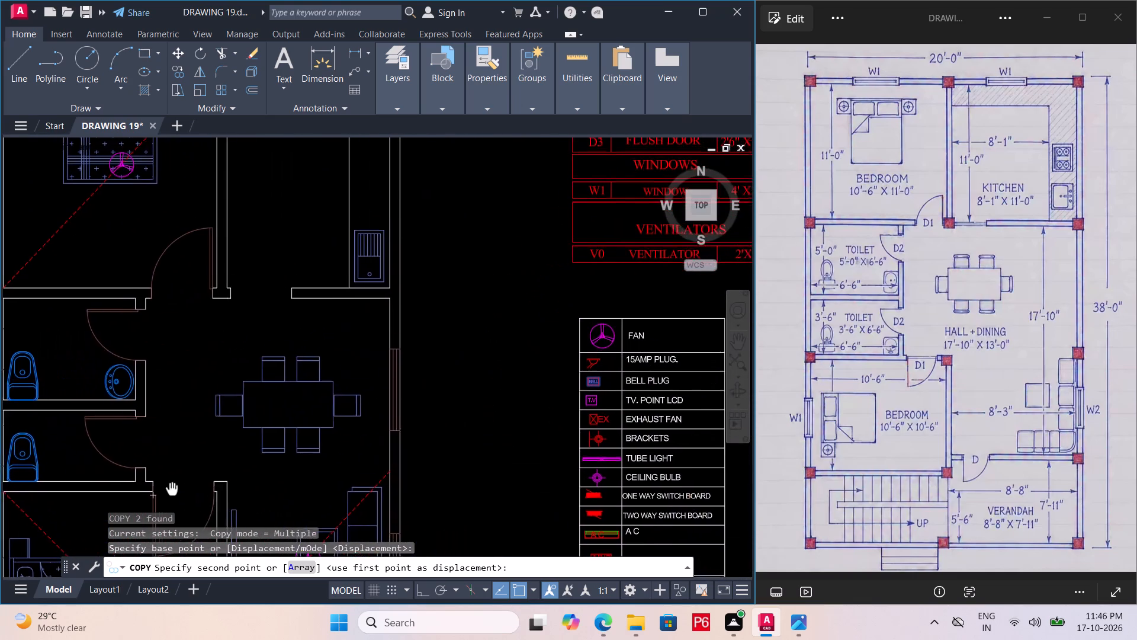
middle_drag(172, 487, 178, 477)
scroll(320, 306, up, 3)
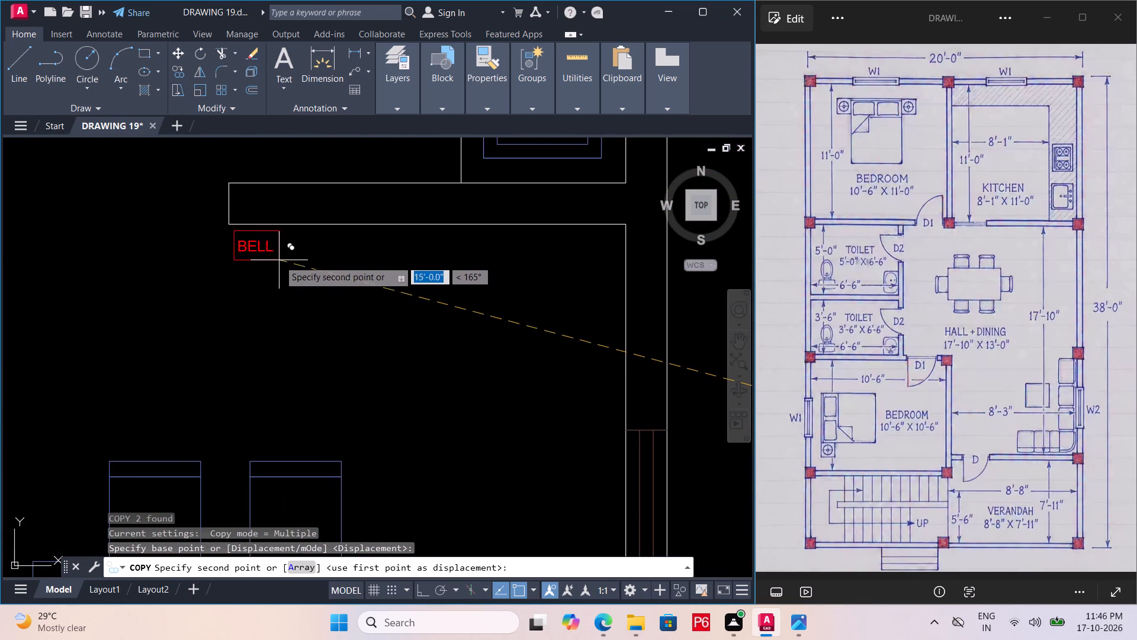
click(279, 260)
scroll(253, 225, down, 3)
key(space)
Copy the T.V point symbol from the electrical legend into the hall, beside the TV unit facing the sofa.
middle_drag(584, 274, 453, 200)
scroll(419, 235, up, 5)
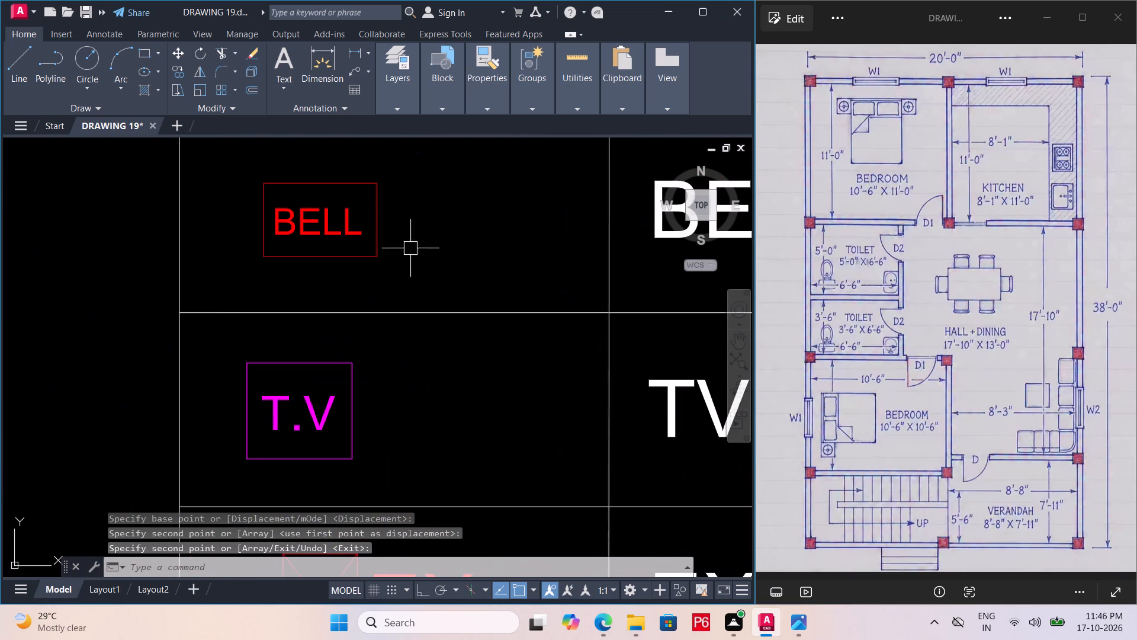
click(226, 335)
drag(385, 473, 385, 465)
text(CO)
key(space)
drag(352, 459, 346, 450)
scroll(372, 258, down, 5)
middle_drag(366, 353, 550, 199)
scroll(245, 306, up, 4)
click(255, 255)
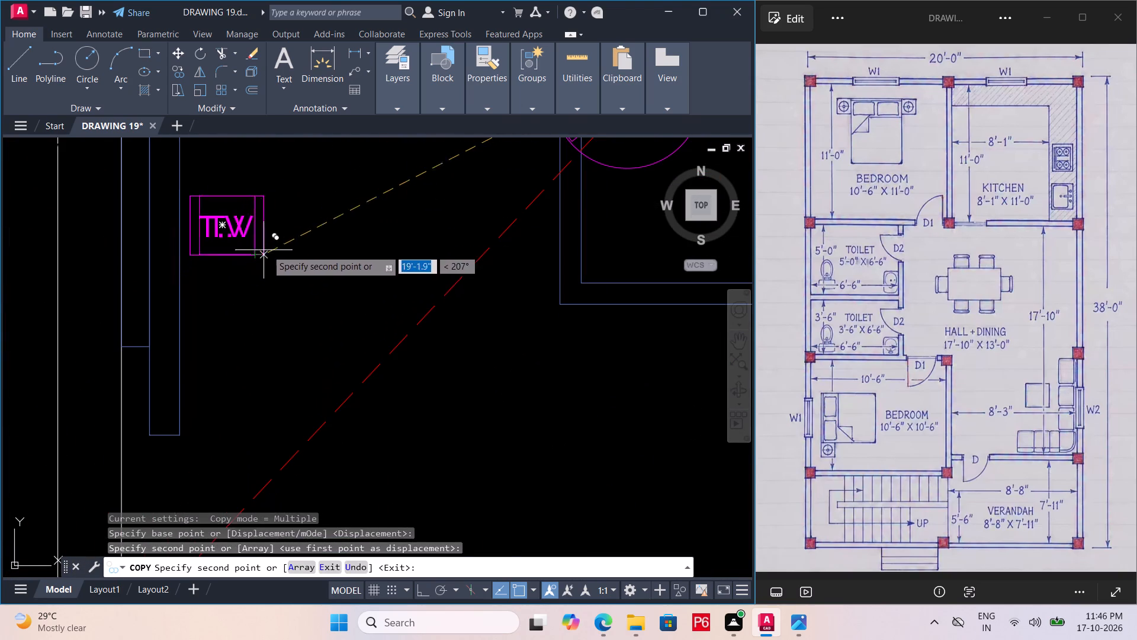
scroll(304, 238, down, 3)
middle_drag(296, 260, 263, 319)
key(space)
Copy the BRACKETS symbol by its centre from the electrical legend into the hall, near the outer wall between dining table and sofa.
middle_drag(384, 261, 253, 354)
middle_drag(579, 242, 316, 297)
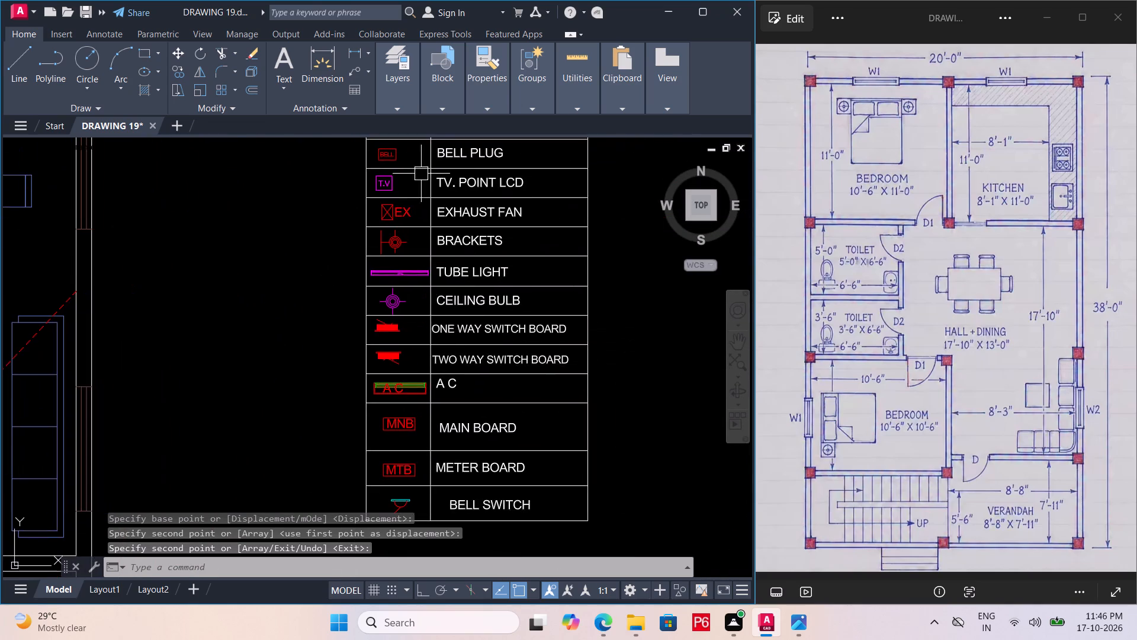
middle_drag(421, 182, 376, 229)
scroll(368, 280, up, 2)
scroll(316, 270, up, 1)
middle_drag(308, 288, 304, 283)
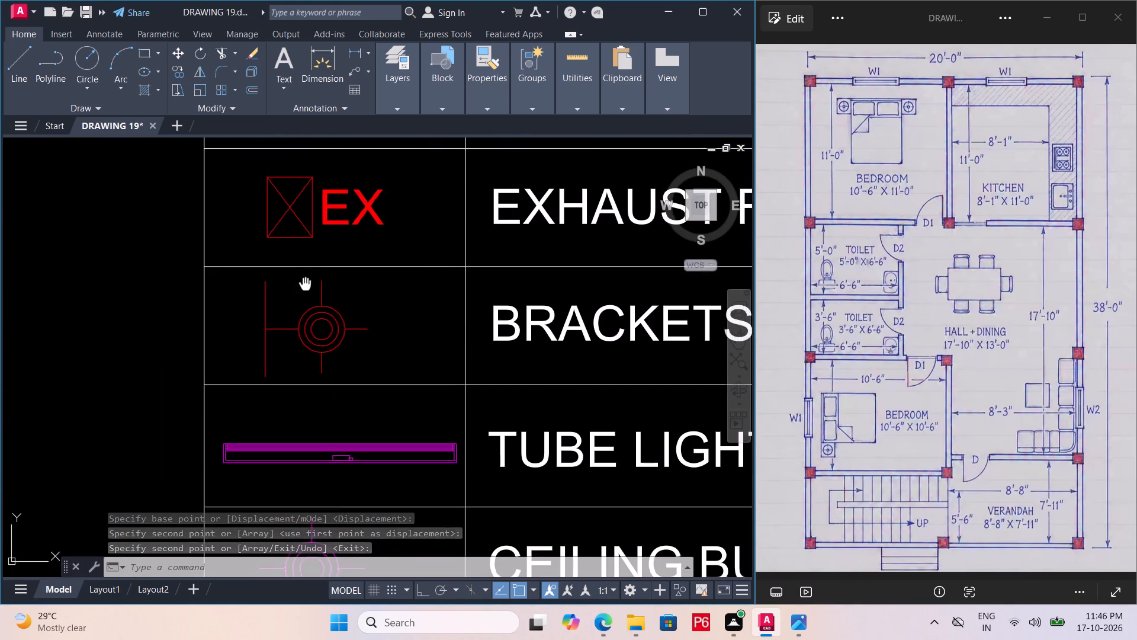
middle_drag(304, 283, 287, 264)
scroll(293, 268, down, 1)
scroll(288, 266, up, 1)
click(306, 309)
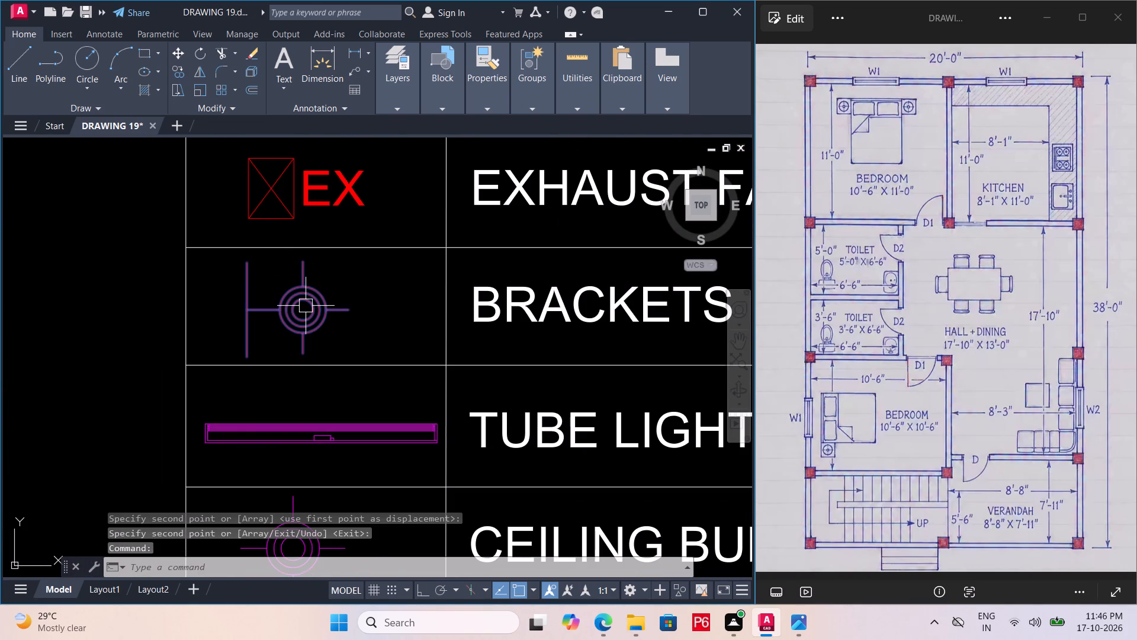
text(CO)
key(space)
click(306, 306)
middle_drag(411, 230, 577, 210)
scroll(473, 231, down, 2)
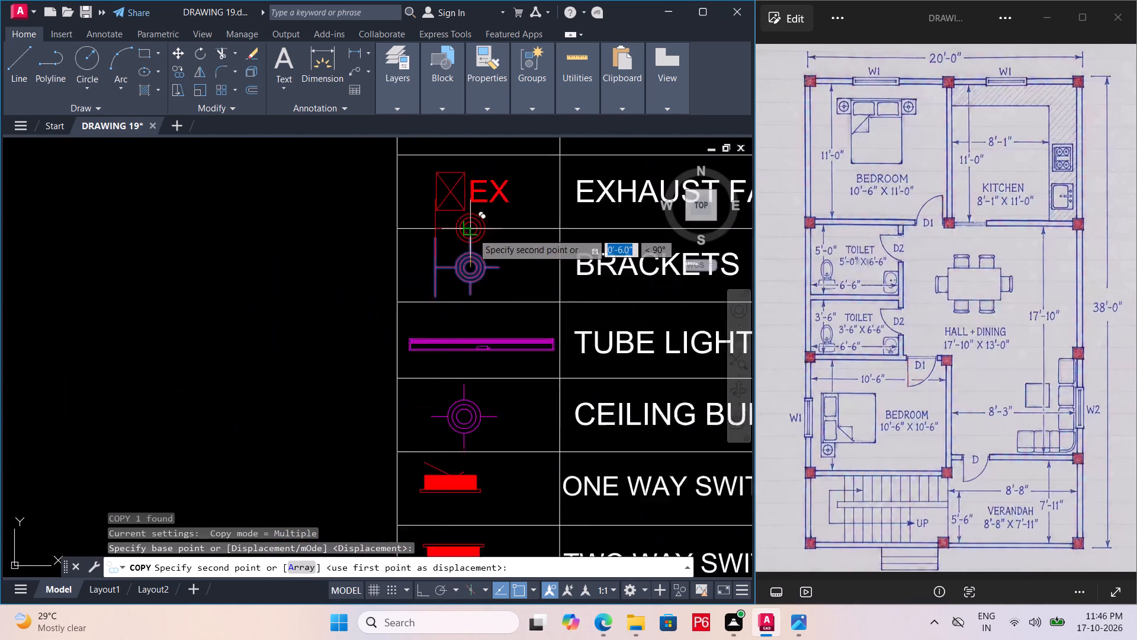
scroll(473, 233, down, 3)
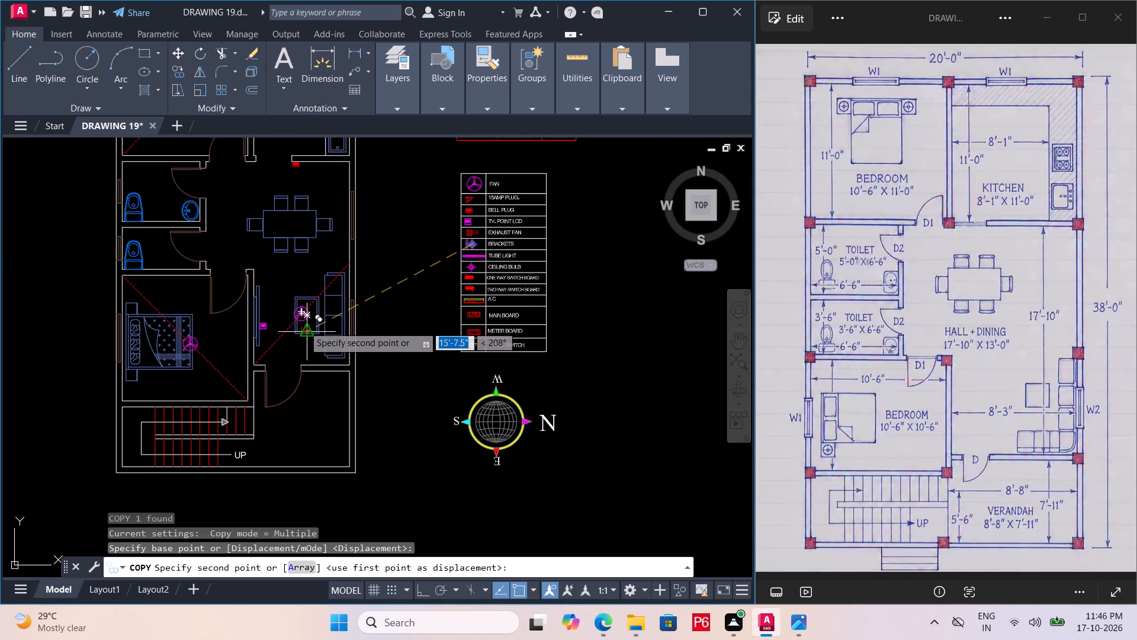
scroll(343, 249, up, 1)
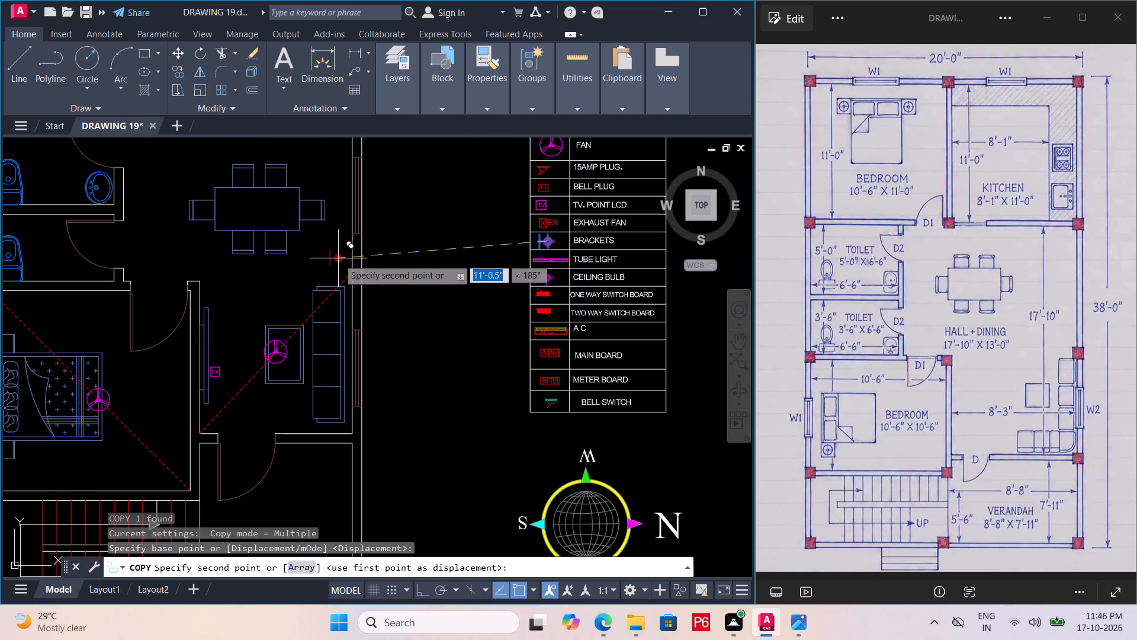
click(338, 258)
Place further copies of the BRACKETS symbol in the bedroom beside the staircase and in both toilets.
middle_drag(151, 258, 330, 197)
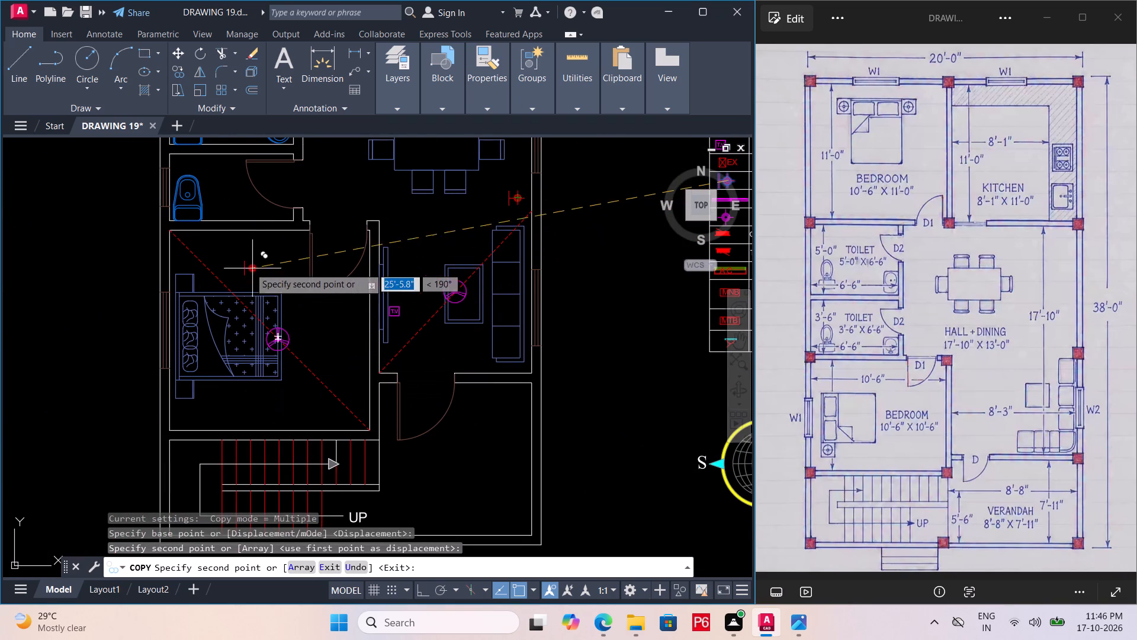
click(248, 260)
middle_drag(284, 235, 310, 389)
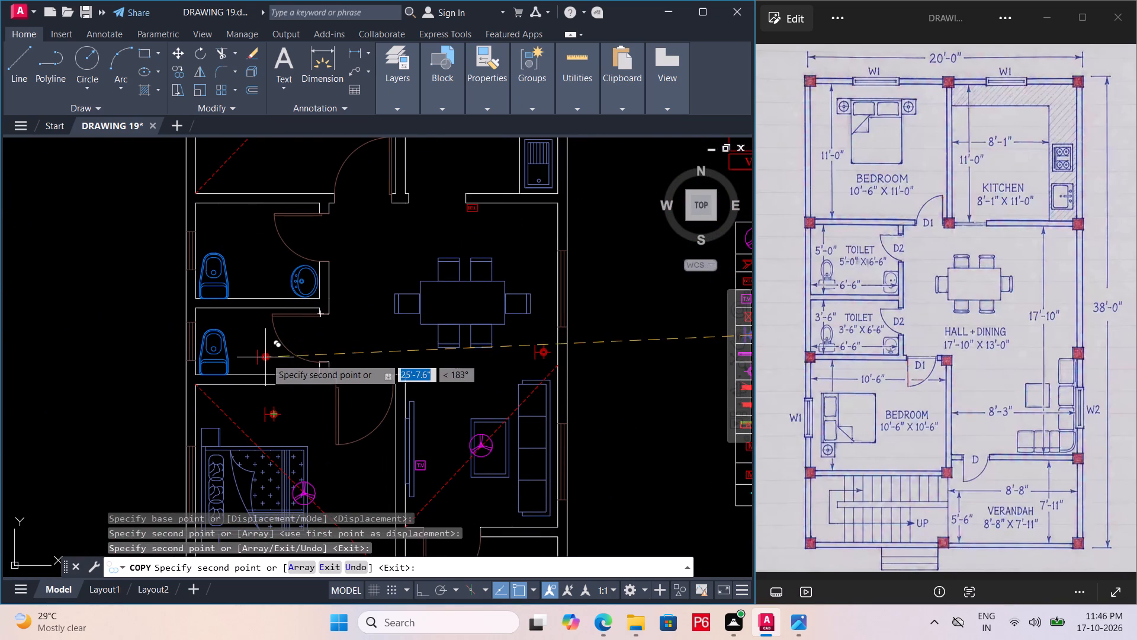
click(266, 366)
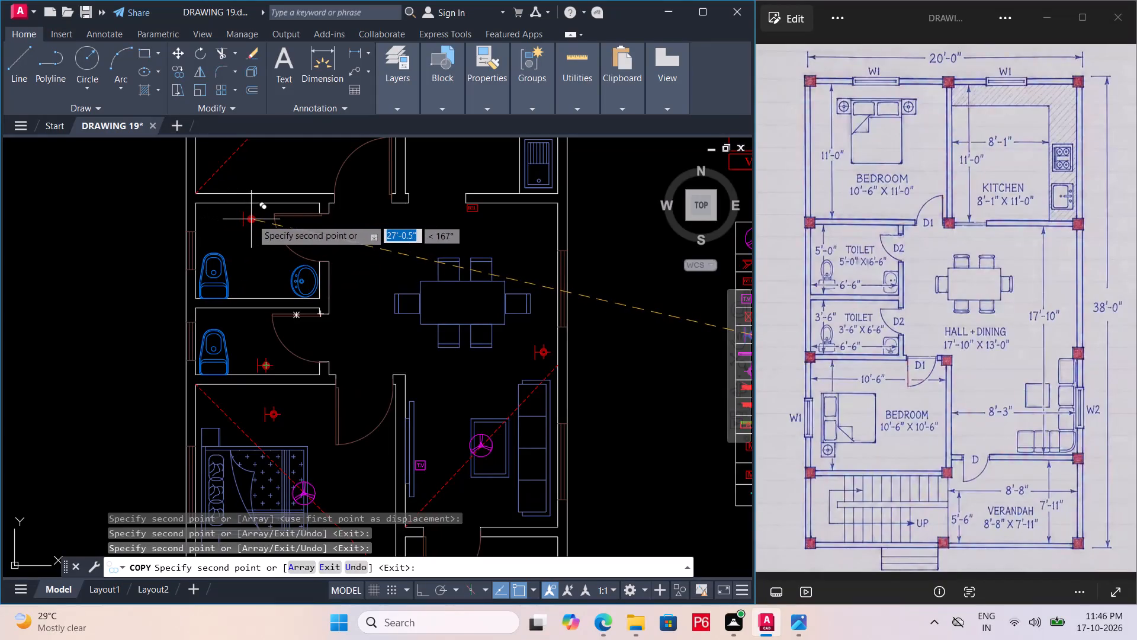
click(252, 219)
Place BRACKETS copies in the bed room next to the kitchen and on the kitchen side of their shared wall, and save the drawing.
middle_drag(283, 175, 217, 468)
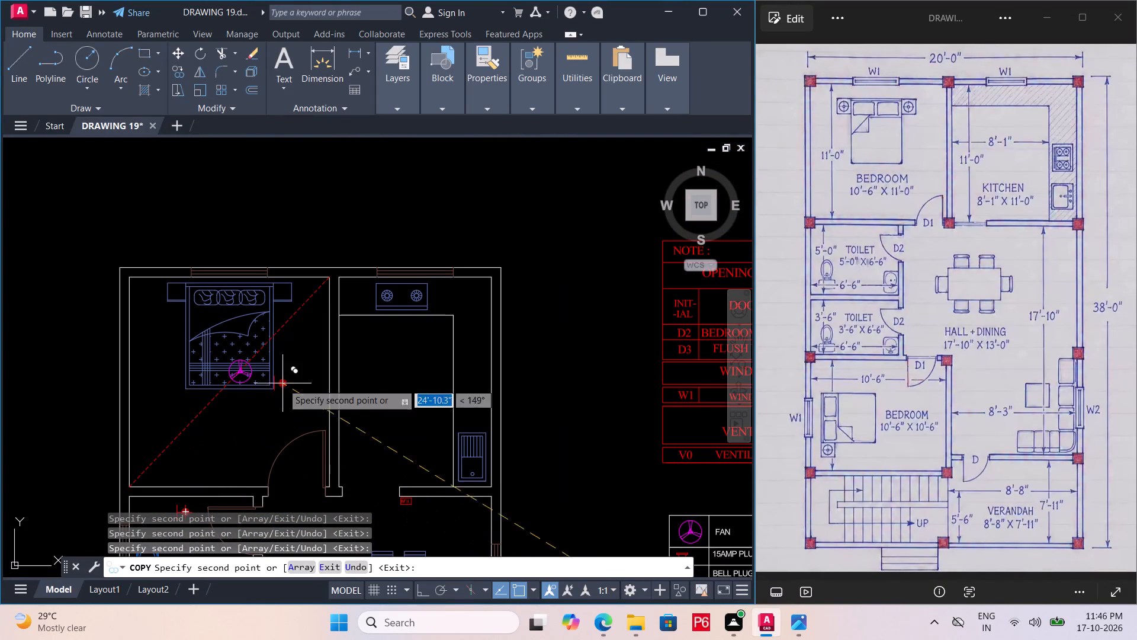
drag(312, 373, 320, 370)
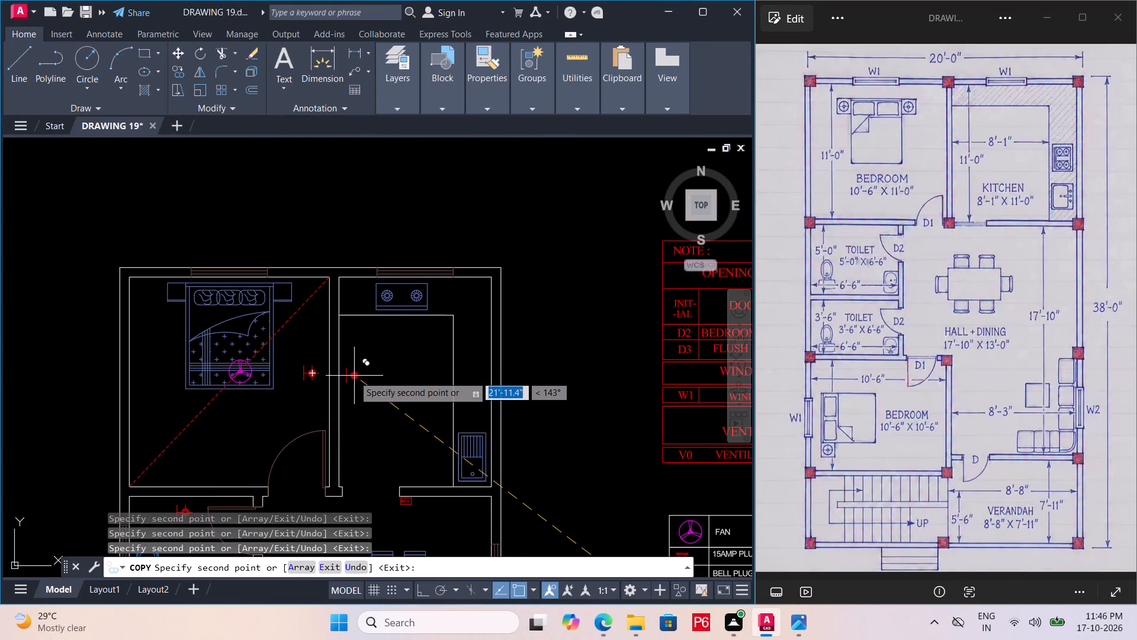
scroll(352, 377, up, 3)
click(333, 357)
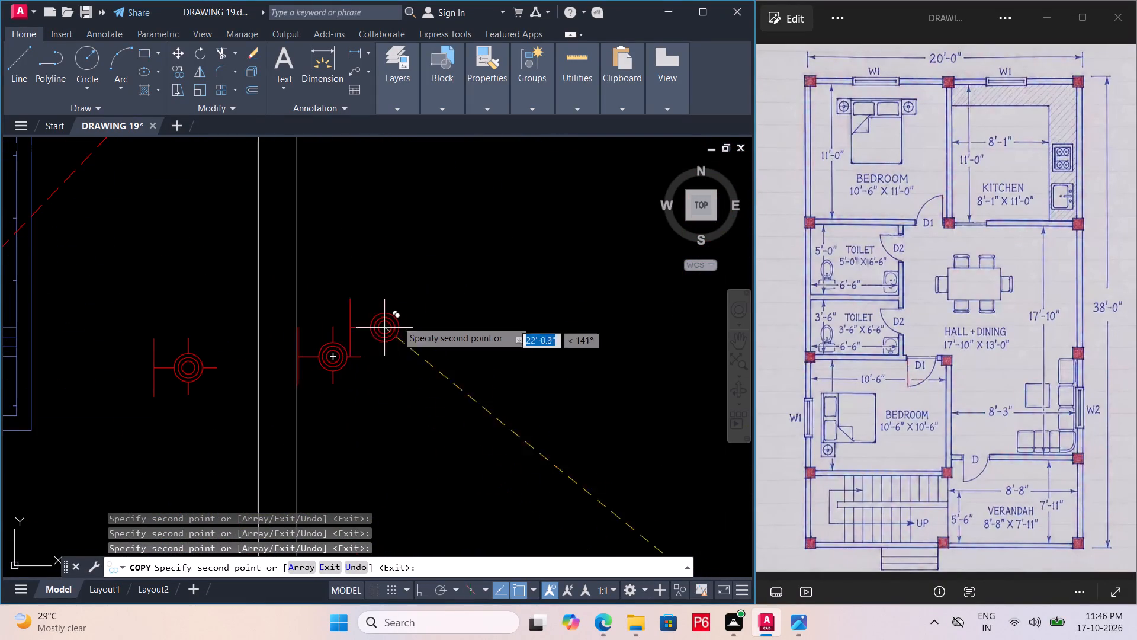
scroll(409, 326, down, 2)
key(Escape)
key(ctrl+s)
key(ctrl+s)
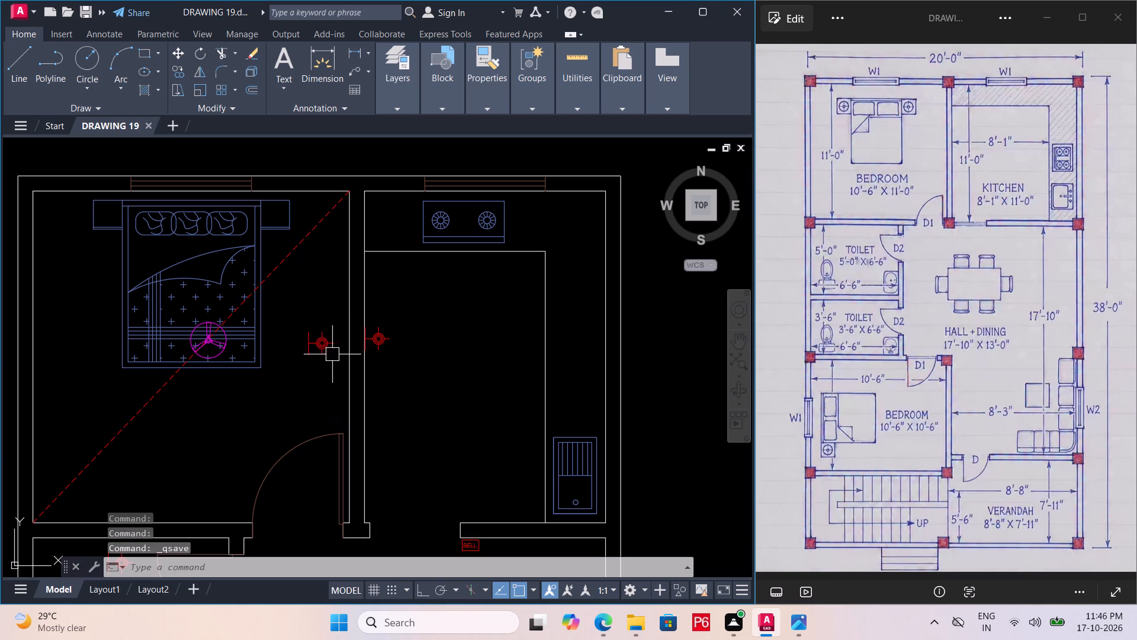
Delete the loose bracket symbol in the bedroom next to the kitchen.
click(314, 343)
scroll(322, 319, up, 2)
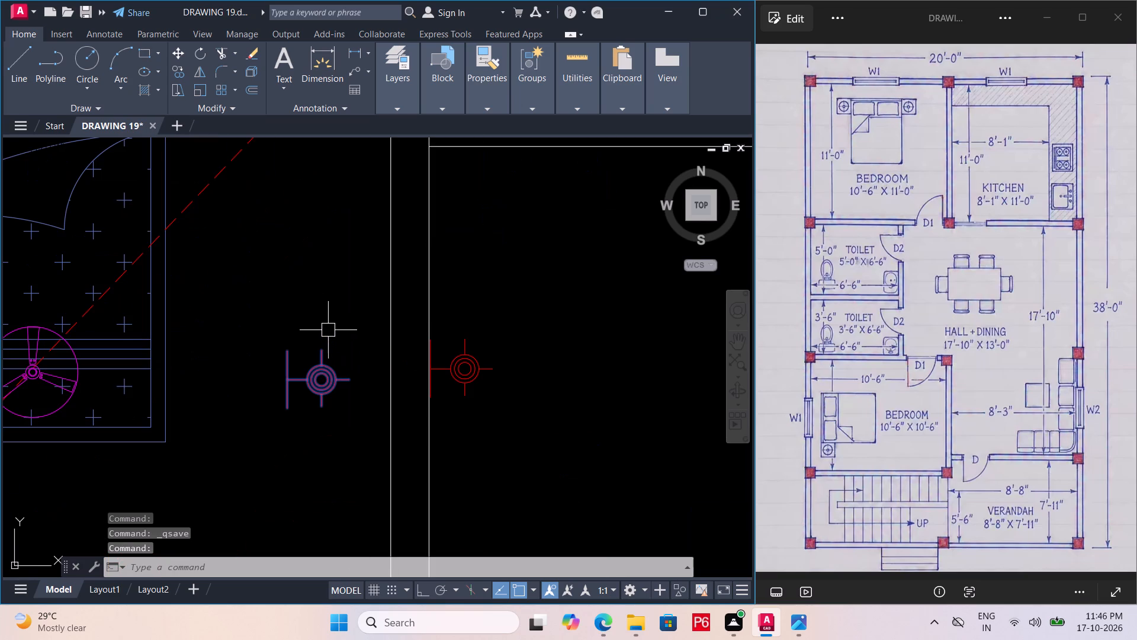
key(Delete)
Mirror the kitchen bracket symbol across the shared wall into the adjoining bedroom, keeping the original, and save the drawing.
click(470, 367)
text(MI)
key(space)
click(412, 266)
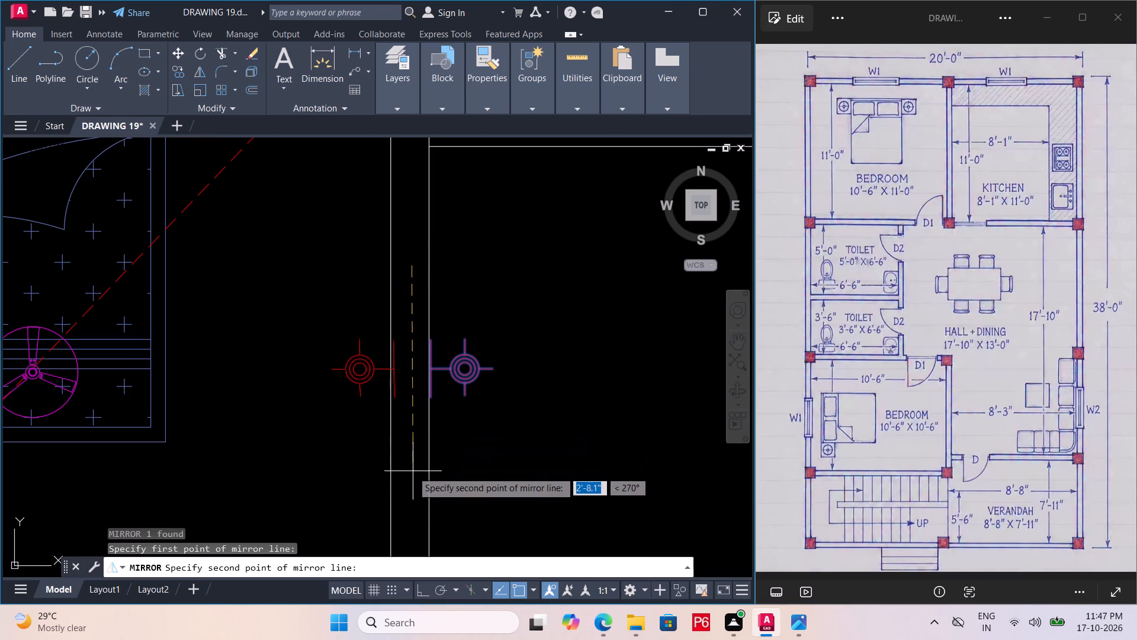
click(409, 478)
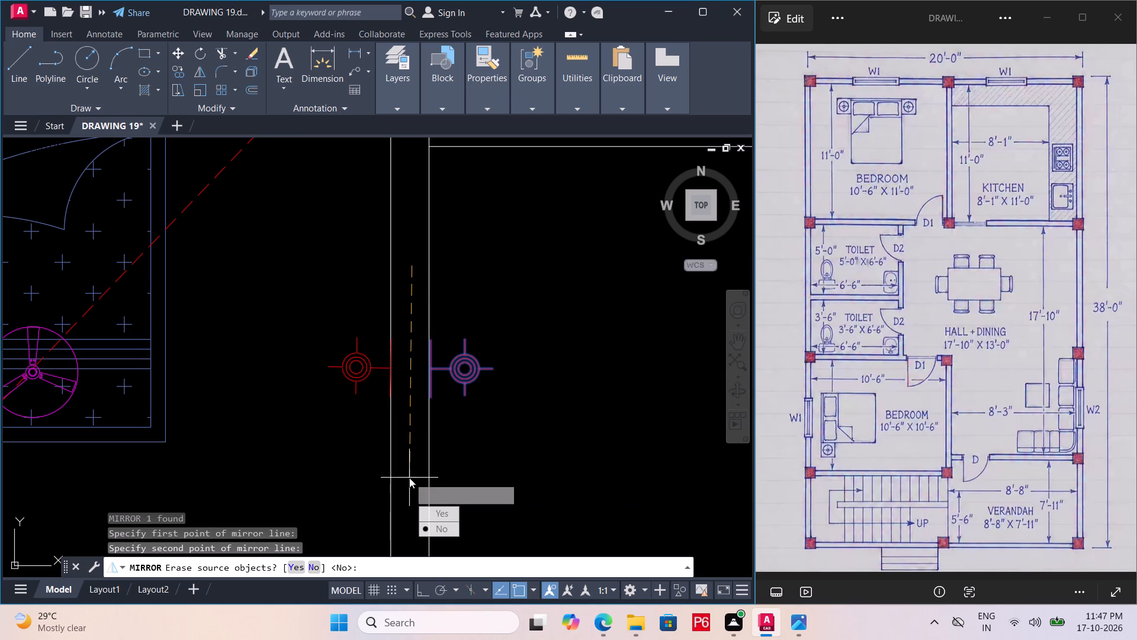
drag(437, 530, 412, 475)
key(Escape)
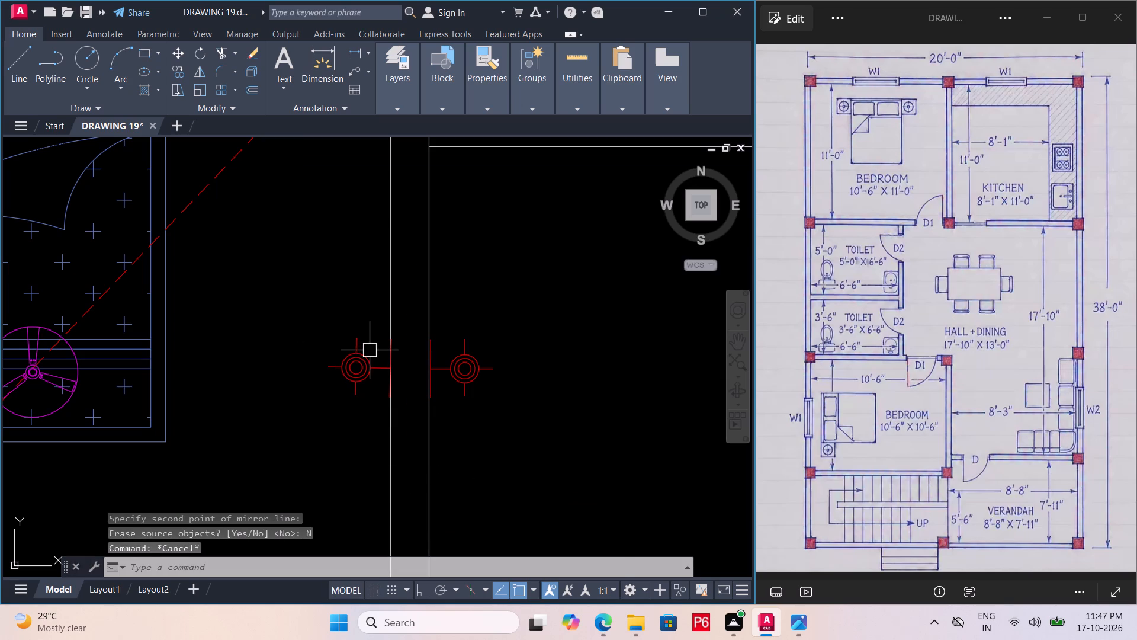
scroll(358, 264, down, 3)
key(ctrl+s)
key(ctrl+s)
Rotate the larger toilet's bracket symbol by 270° so its base line runs parallel to the bedroom-side wall.
middle_drag(421, 351, 429, 292)
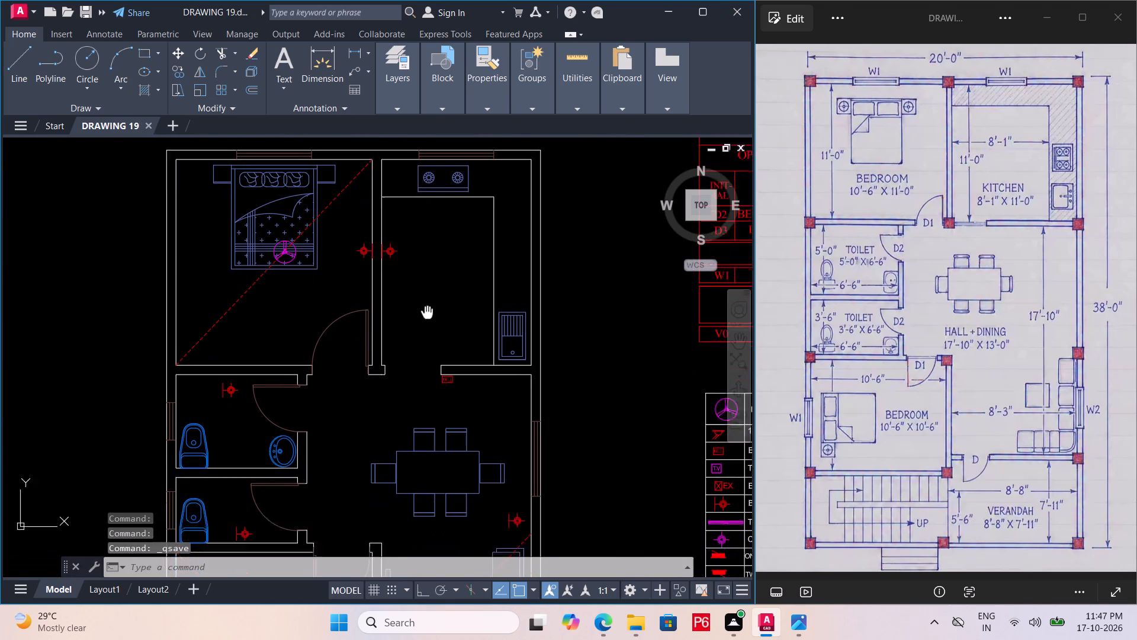
middle_drag(429, 292, 430, 276)
scroll(452, 334, up, 1)
middle_drag(178, 367, 343, 324)
scroll(170, 343, up, 2)
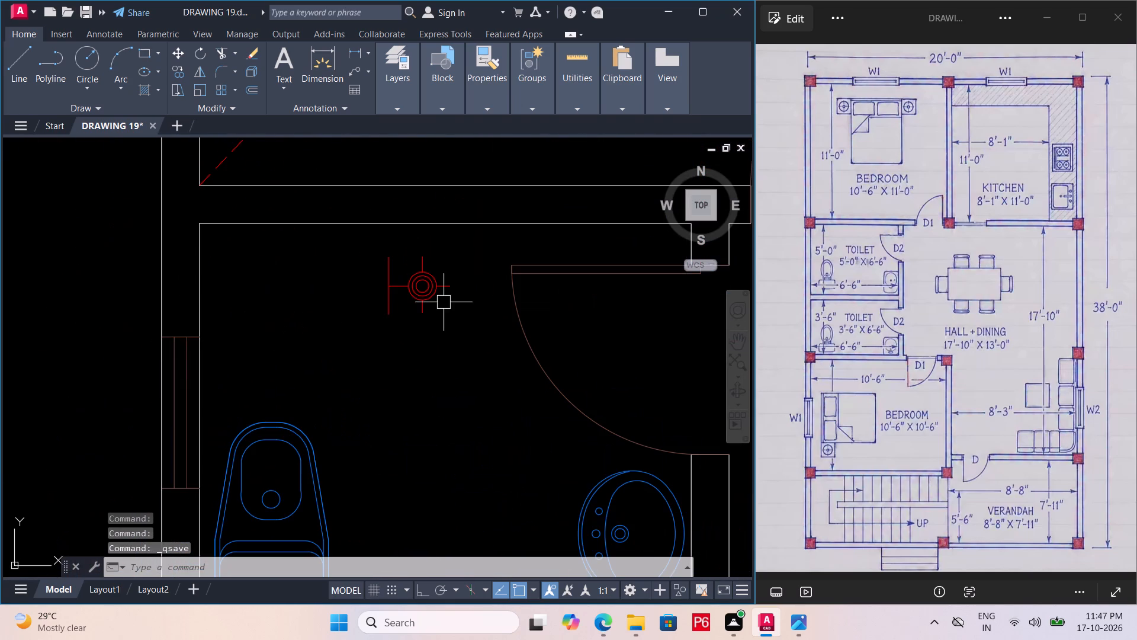
click(423, 296)
text(RO)
key(space)
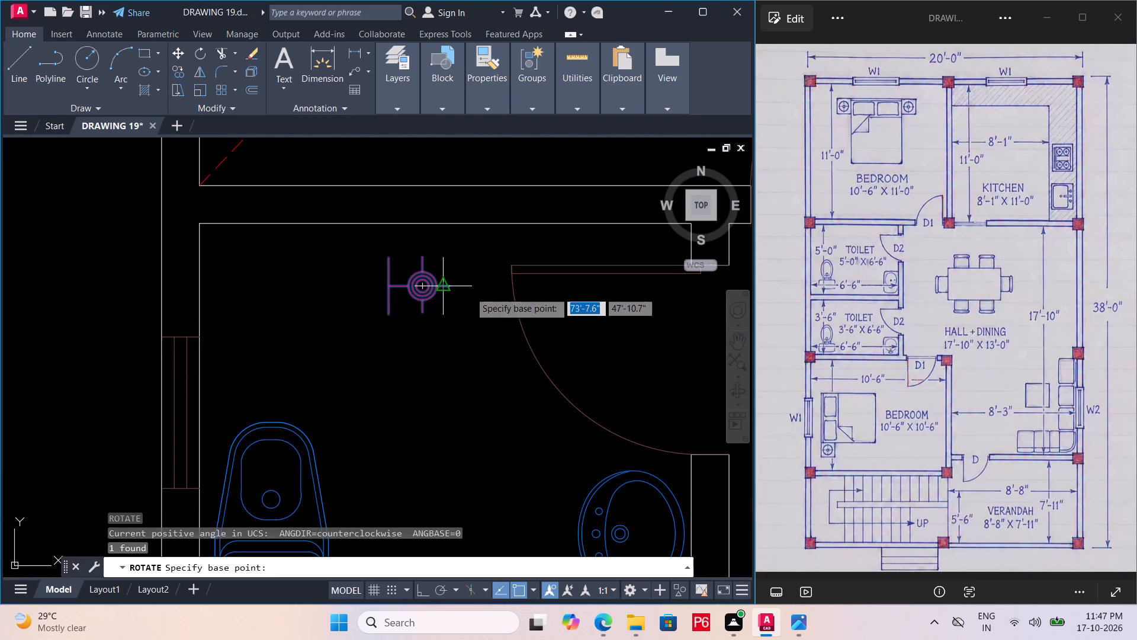
drag(470, 292, 468, 299)
key(F8)
drag(445, 412, 452, 405)
key(Escape)
Move the larger toilet's bracket symbol by its base-line midpoint onto the bedroom-side wall, with ortho off, and save.
click(475, 224)
key(m)
key(space)
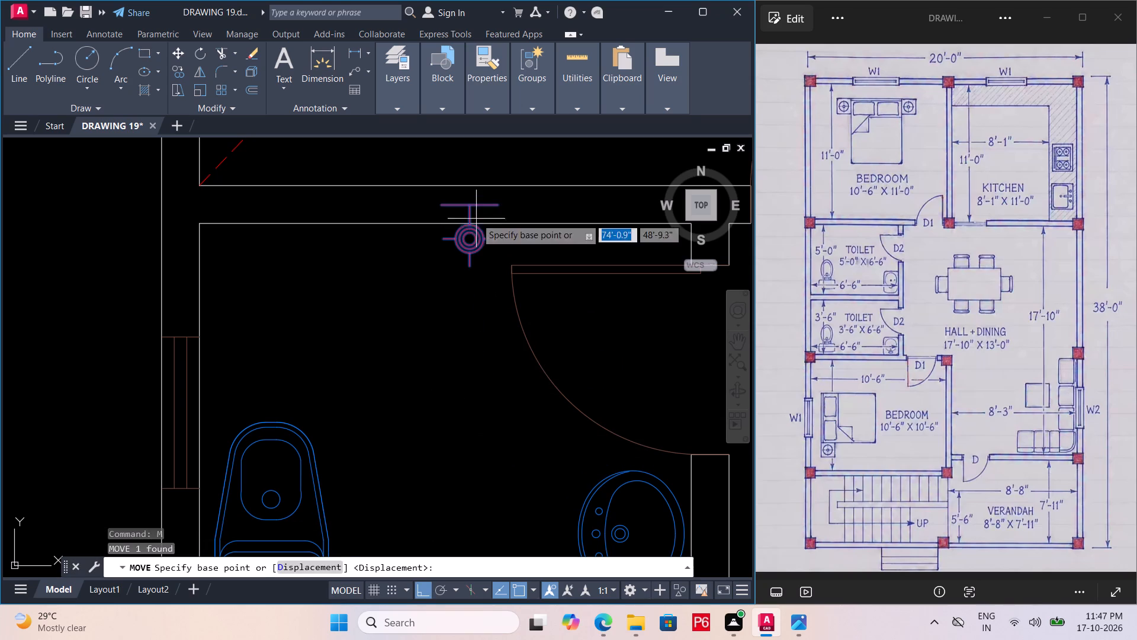
click(466, 204)
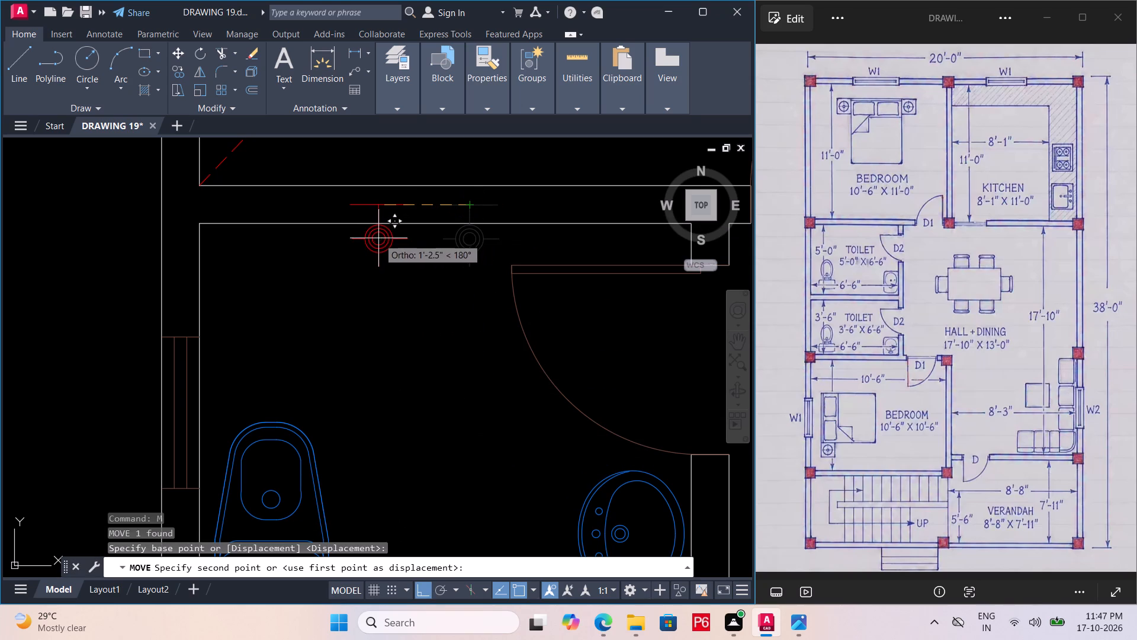
key(F8)
click(384, 226)
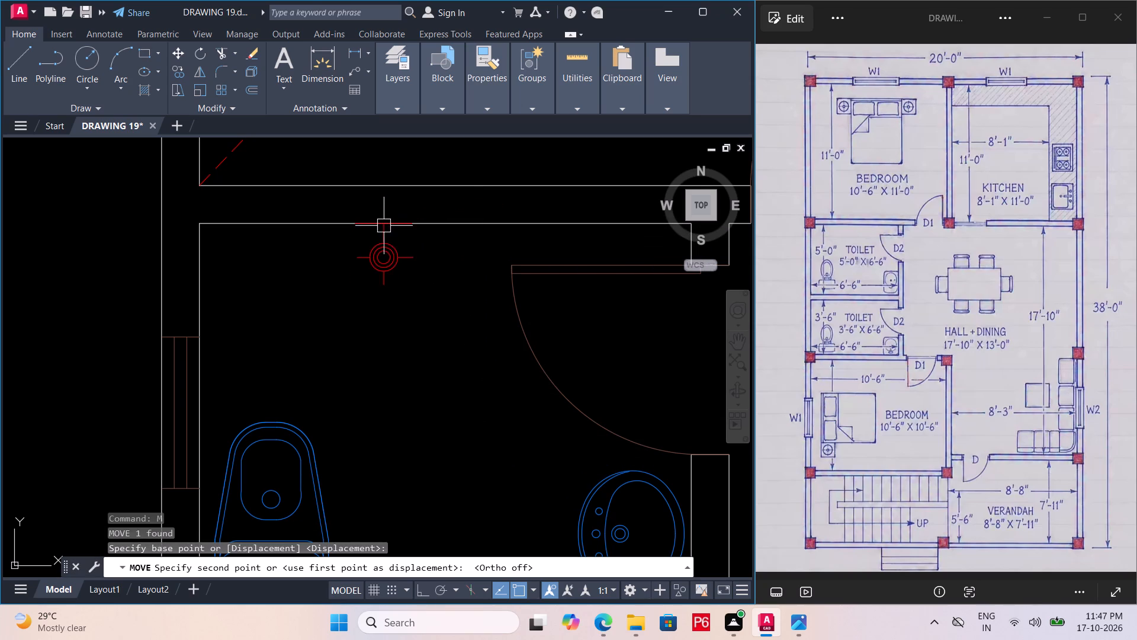
middle_drag(402, 268, 276, 241)
key(ctrl+s)
key(ctrl+s)
key(ctrl+s)
Rotate the hall's bracket symbol by 180° so its base line faces the outer wall.
ctrl+scroll(304, 236, down, 4)
middle_drag(442, 273, 372, 229)
scroll(406, 239, up, 3)
scroll(347, 503, up, 1)
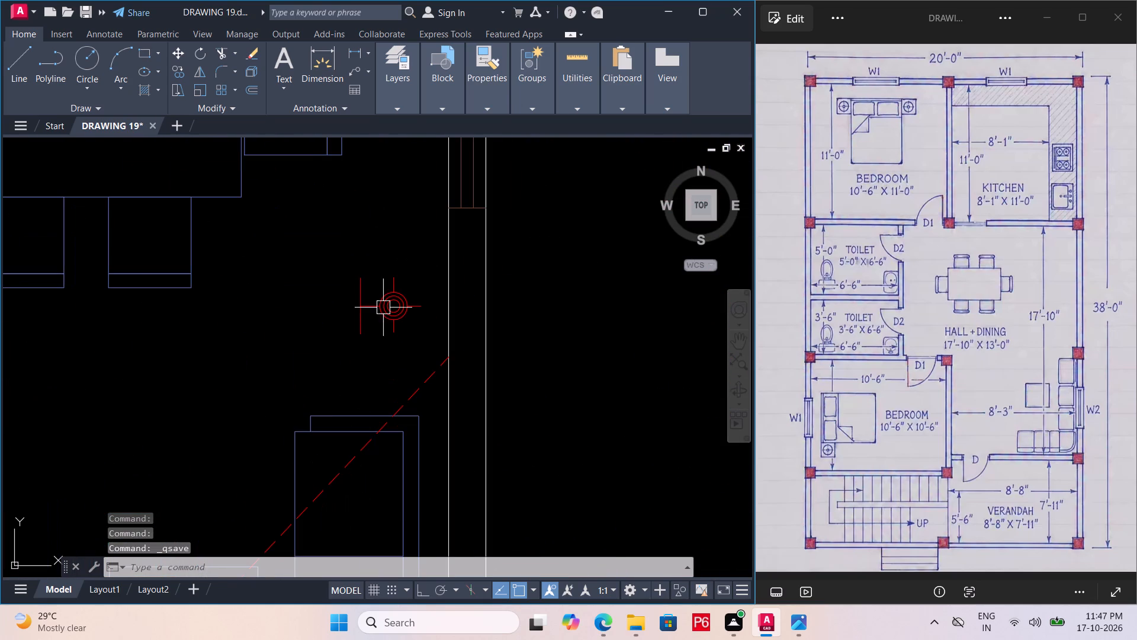
click(388, 300)
text(RO)
key(space)
click(373, 308)
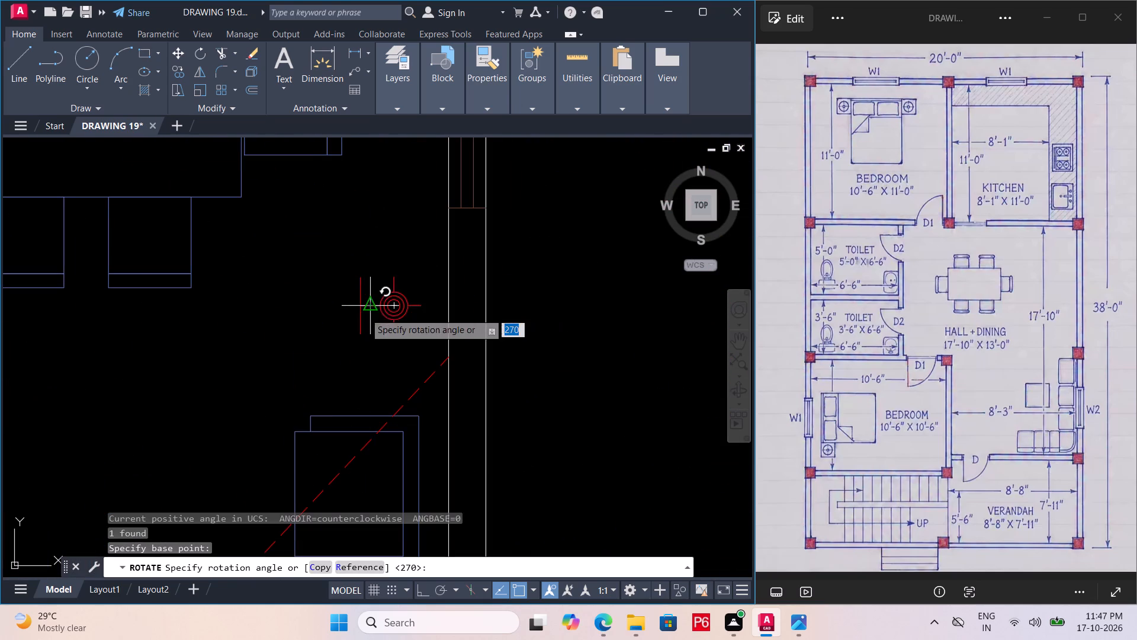
click(298, 309)
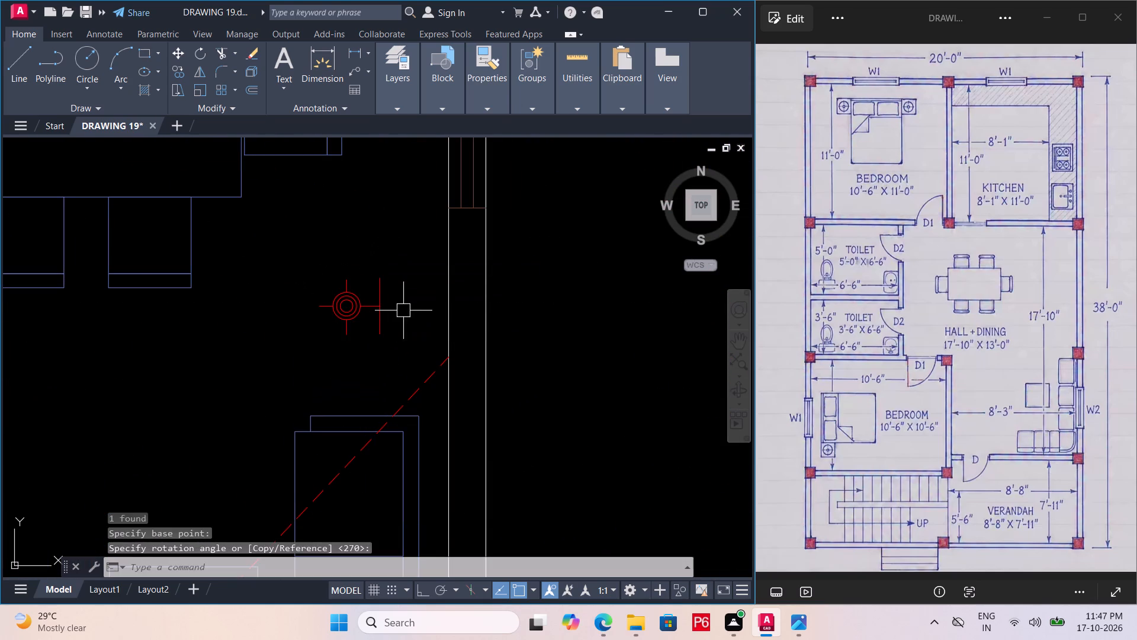
key(space)
key(space)
click(372, 310)
key(Escape)
Move the hall's bracket symbol onto the inner face of the outer wall between dining table and sofa, and save.
click(376, 309)
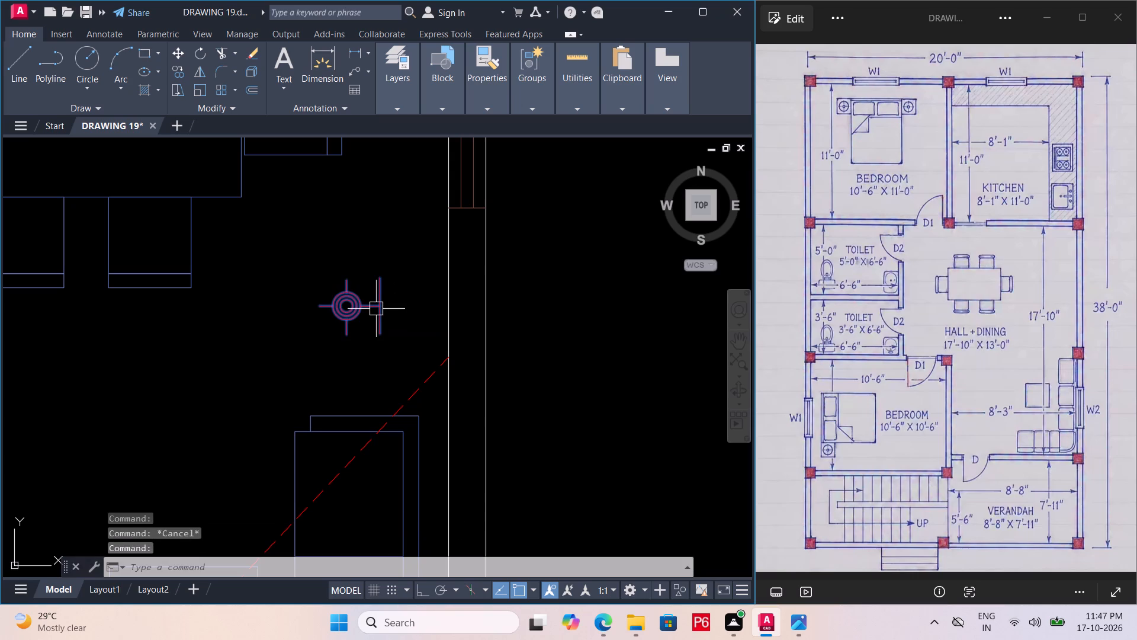
key(m)
key(space)
click(381, 308)
click(443, 307)
ctrl+scroll(386, 285, down, 3)
key(ctrl+s)
key(ctrl+s)
key(ctrl+s)
Rotate the smaller toilet's bracket symbol by 90° so its base line faces the wall shared with the staircase-side bedroom.
ctrl+scroll(410, 275, down, 1)
middle_drag(412, 276, 516, 254)
scroll(335, 268, up, 4)
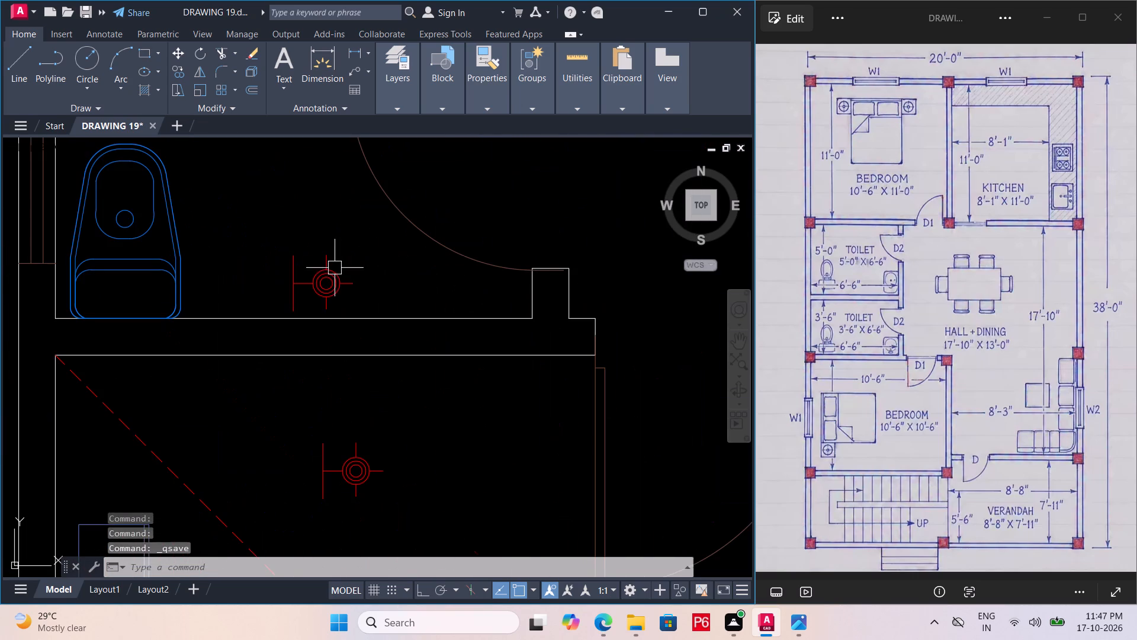
click(335, 276)
key(r)
key(o)
key(space)
drag(349, 284, 349, 269)
key(F8)
click(345, 229)
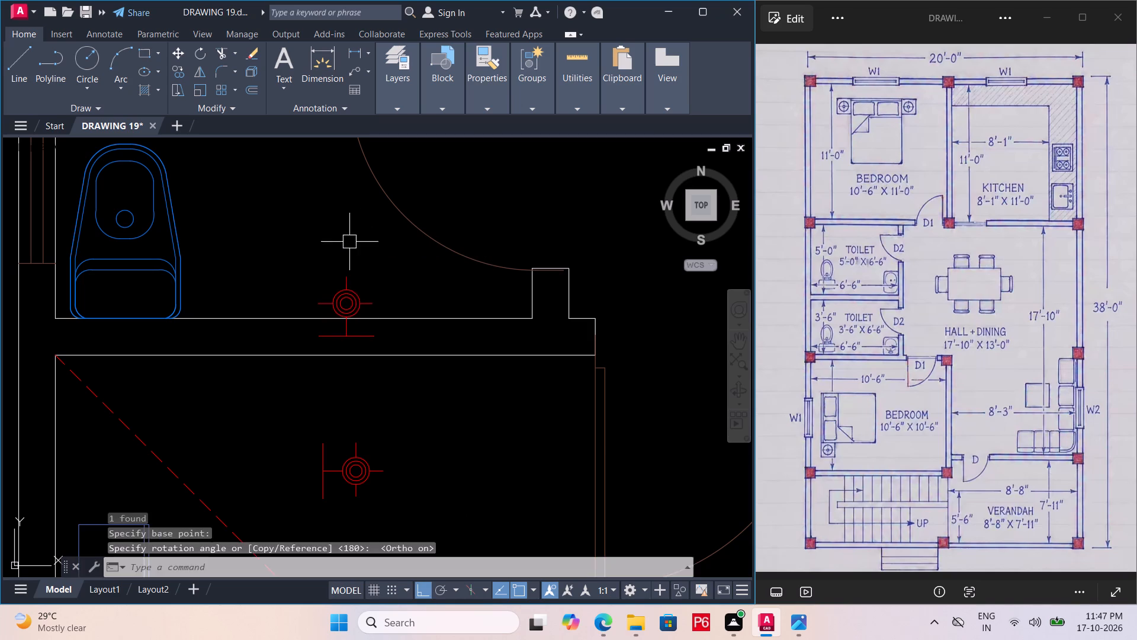
key(space)
click(356, 341)
key(Escape)
Move the smaller toilet's bracket symbol onto the toilet face of the wall shared with the bedroom, and save.
click(351, 338)
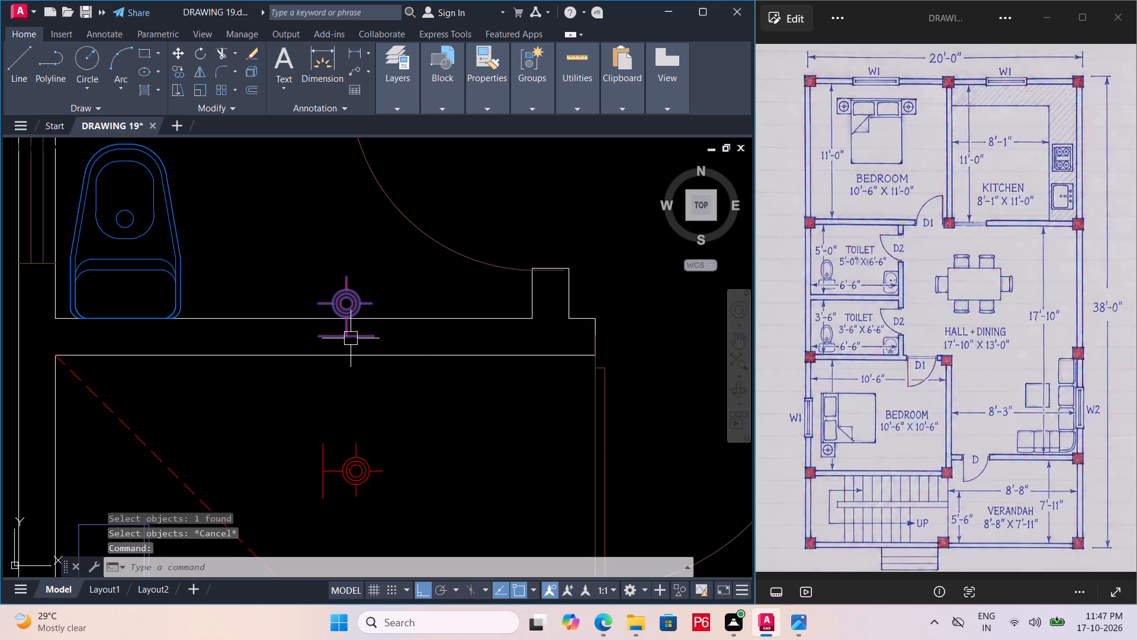
key(m)
key(space)
click(342, 337)
click(345, 312)
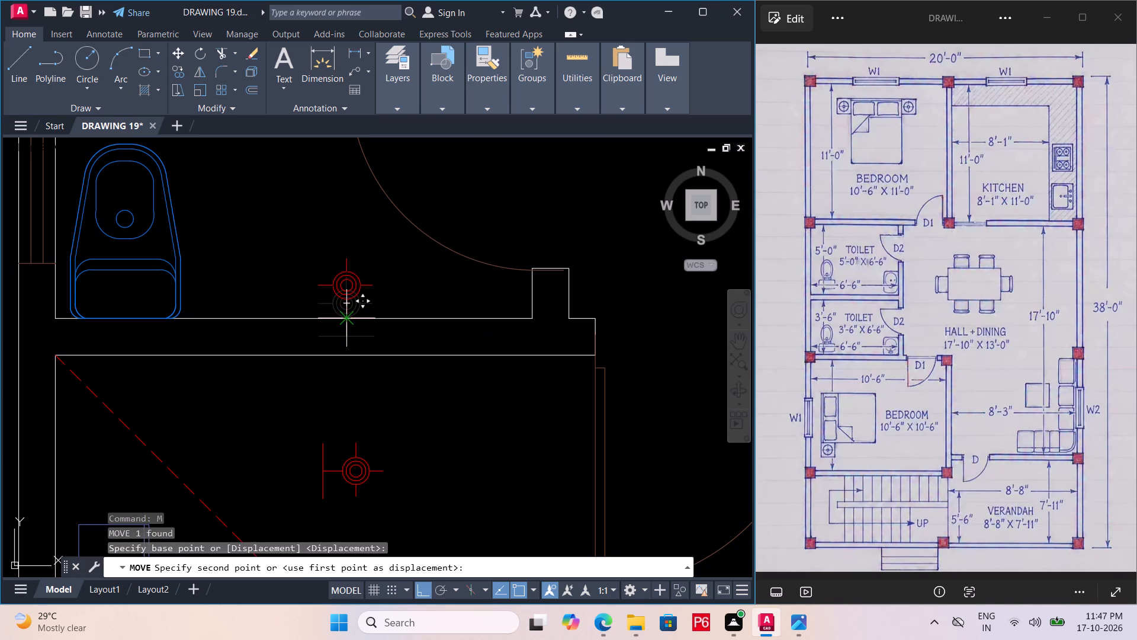
ctrl+scroll(332, 268, down, 2)
key(ctrl+s)
key(ctrl+s)
key(ctrl+s)
Rotate the staircase-side bedroom's bracket symbol a quarter turn clockwise so its base line faces the toilet wall.
middle_drag(336, 354, 351, 334)
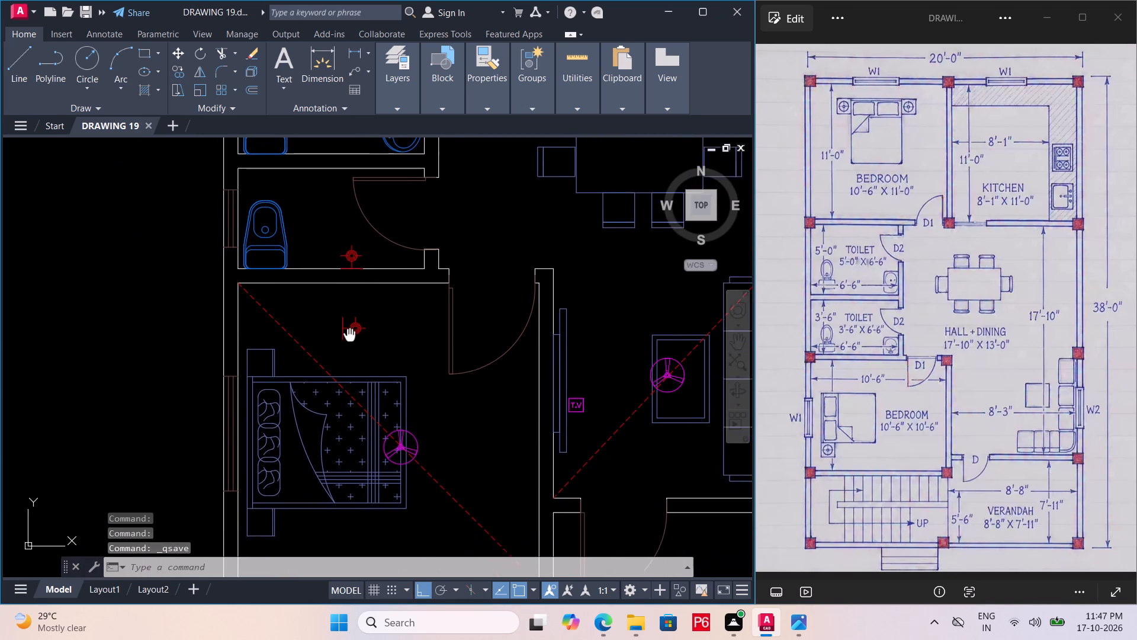
middle_drag(351, 334, 352, 322)
scroll(352, 327, up, 3)
click(370, 308)
text(RO)
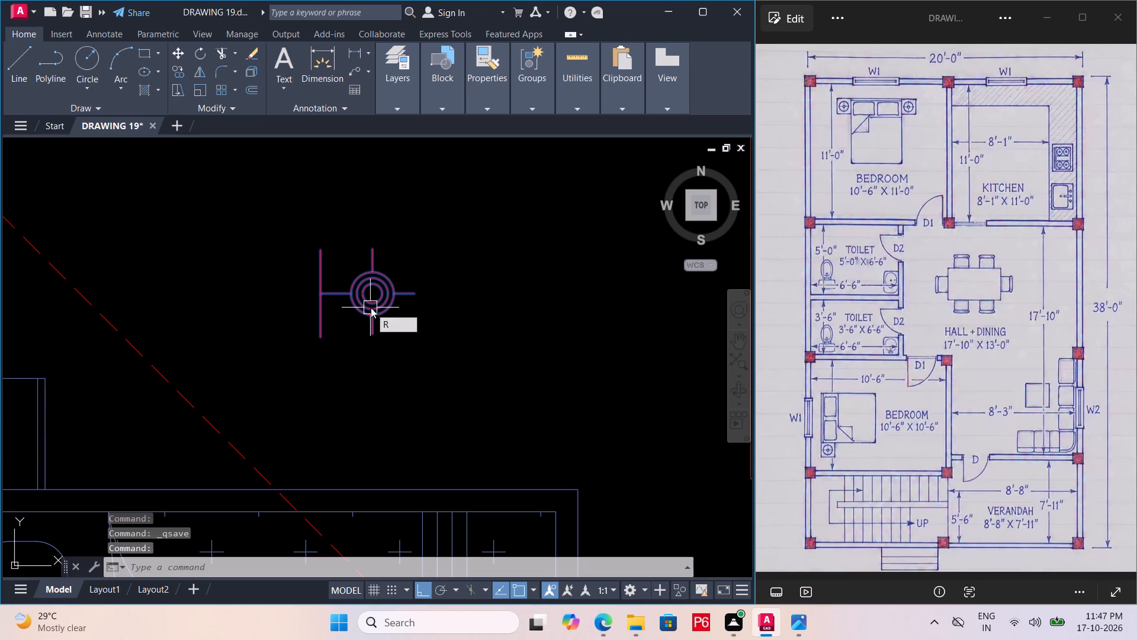
key(space)
click(400, 296)
drag(380, 403, 383, 392)
key(space)
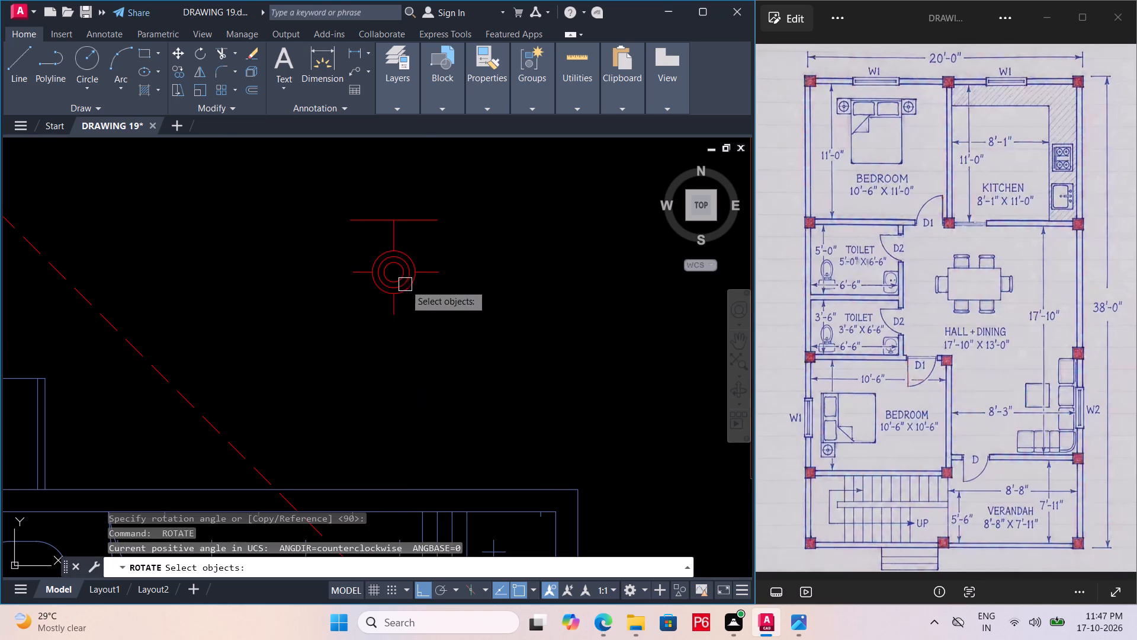
scroll(393, 325, down, 2)
middle_click(386, 355)
scroll(396, 328, up, 2)
key(Escape)
Move the staircase-side bedroom's bracket symbol onto its side of the toilet wall, opposite the toilet's bracket, with ortho off, and save.
click(400, 297)
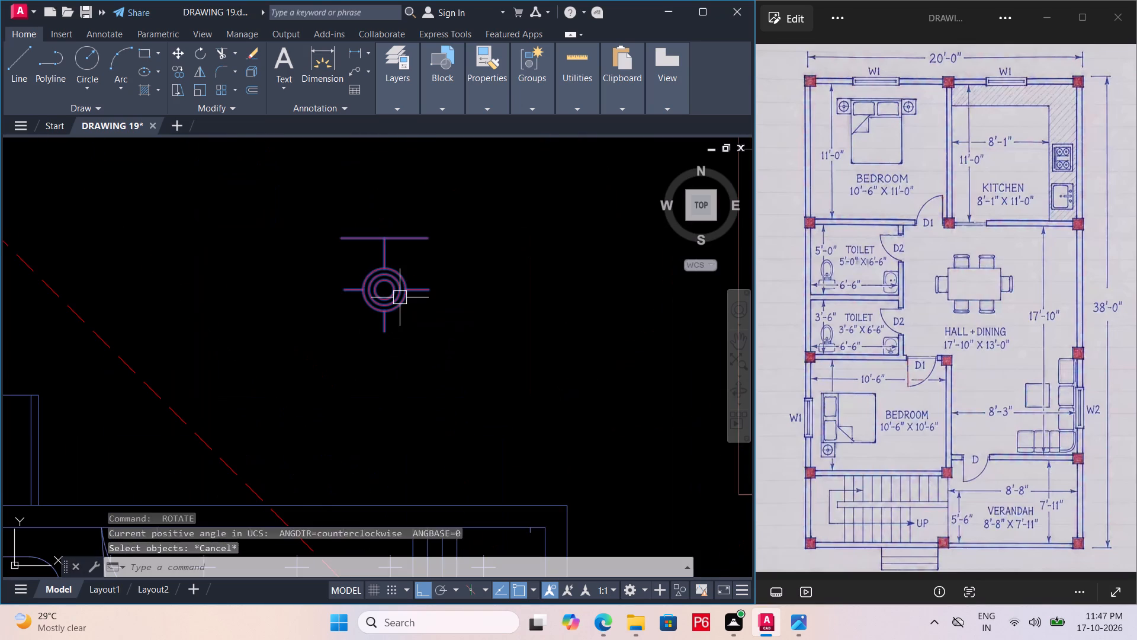
key(m)
key(space)
click(387, 241)
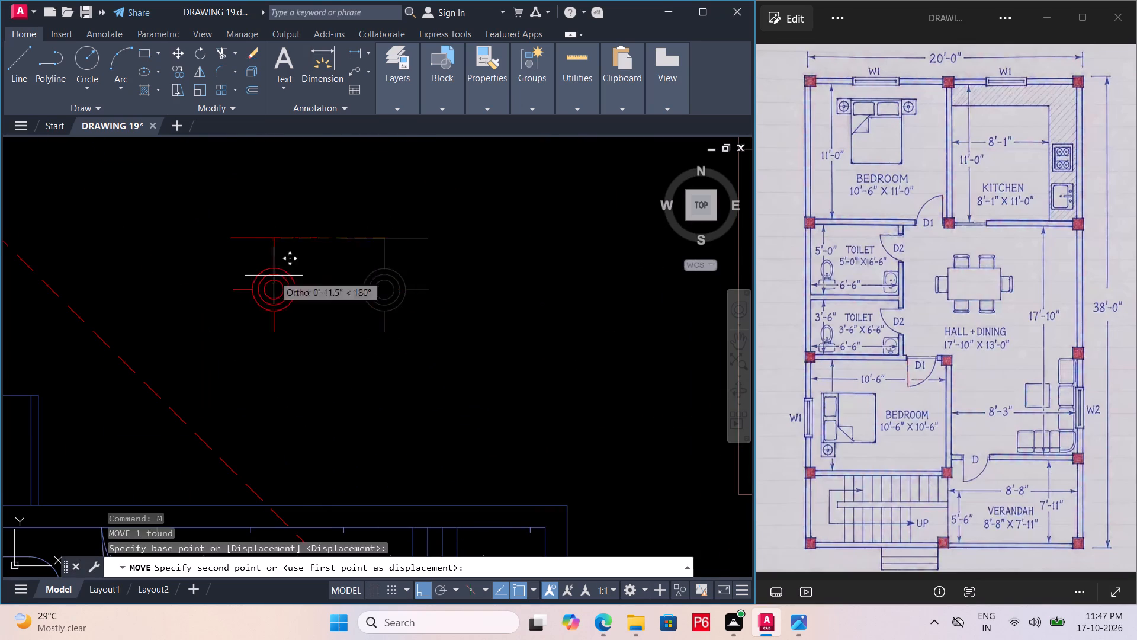
scroll(303, 330, down, 3)
key(F8)
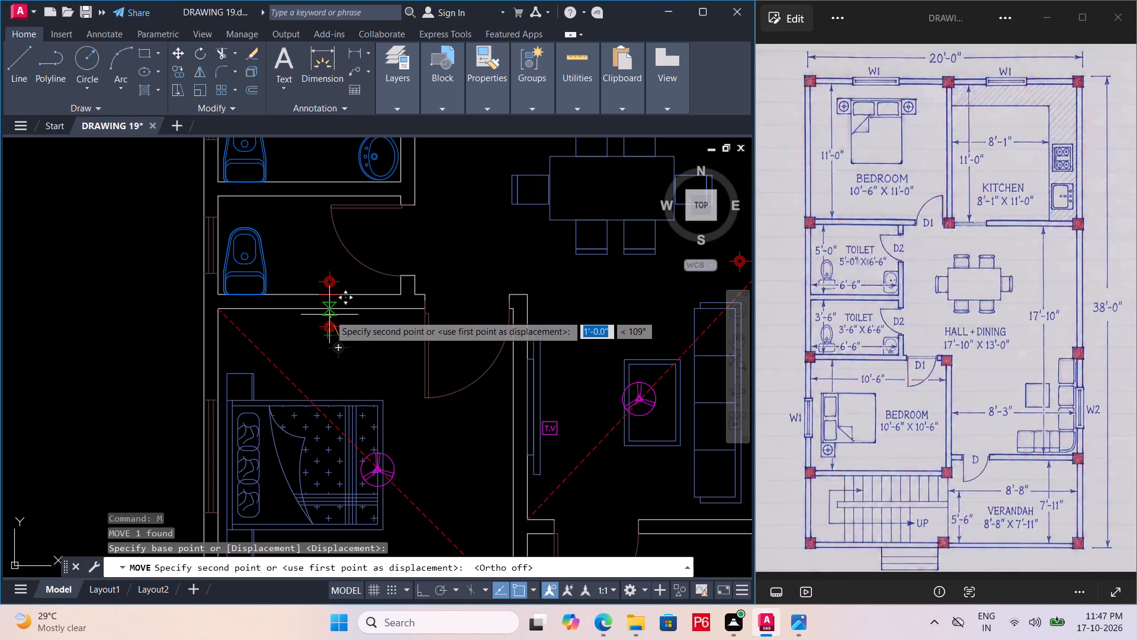
scroll(330, 313, up, 3)
drag(318, 297, 326, 297)
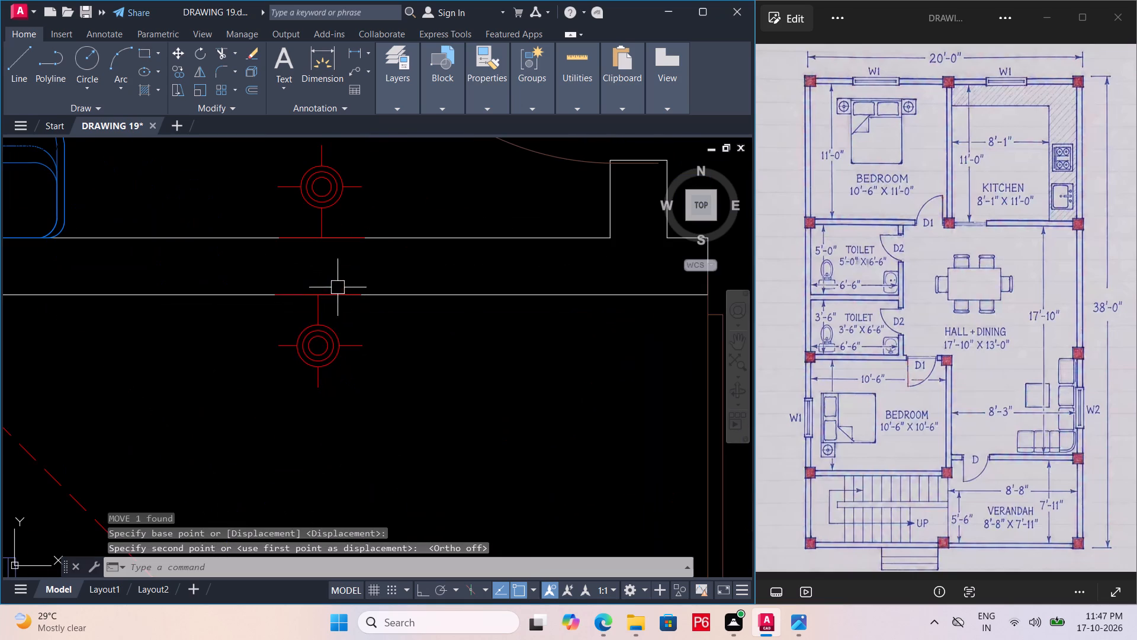
scroll(338, 268, down, 3)
key(ctrl+s)
key(ctrl+s)
ctrl+scroll(305, 306, down, 3)
key(ctrl+s)
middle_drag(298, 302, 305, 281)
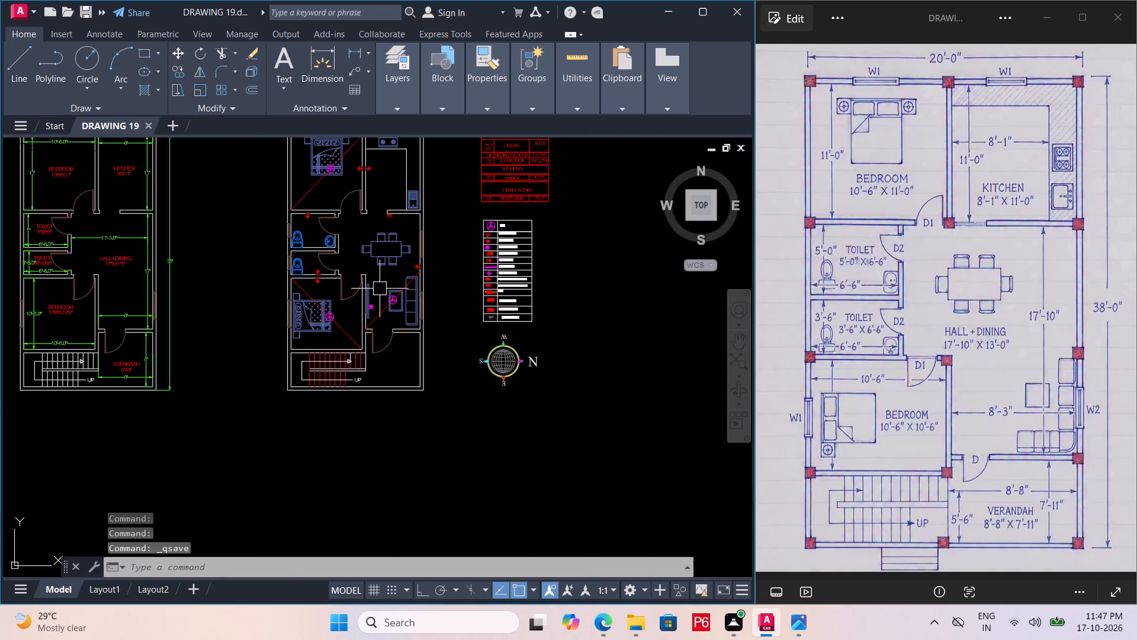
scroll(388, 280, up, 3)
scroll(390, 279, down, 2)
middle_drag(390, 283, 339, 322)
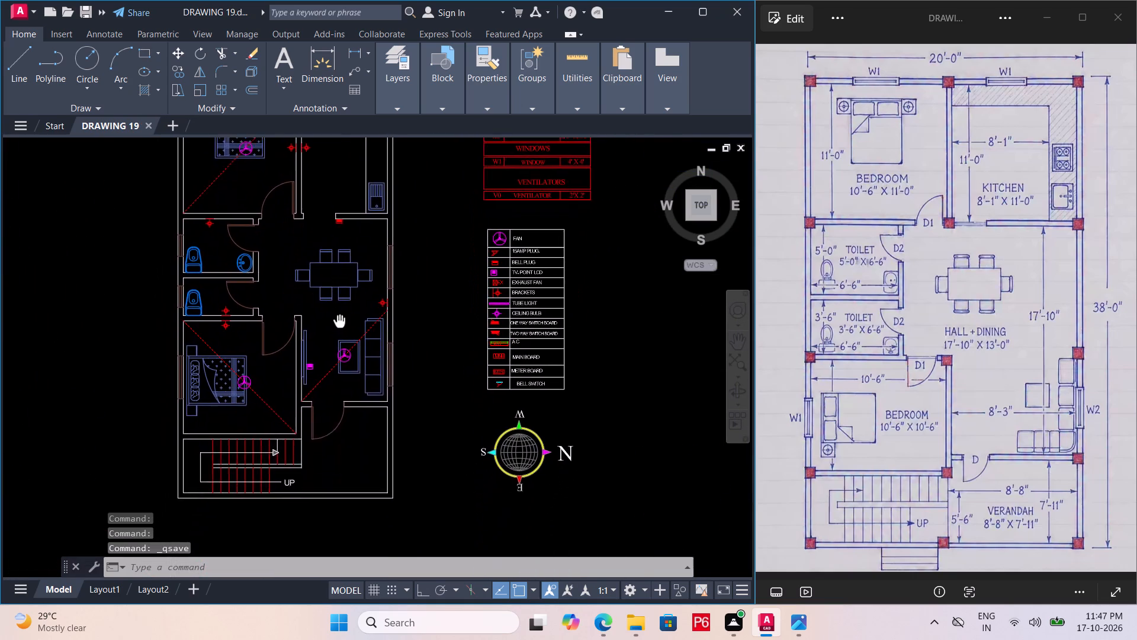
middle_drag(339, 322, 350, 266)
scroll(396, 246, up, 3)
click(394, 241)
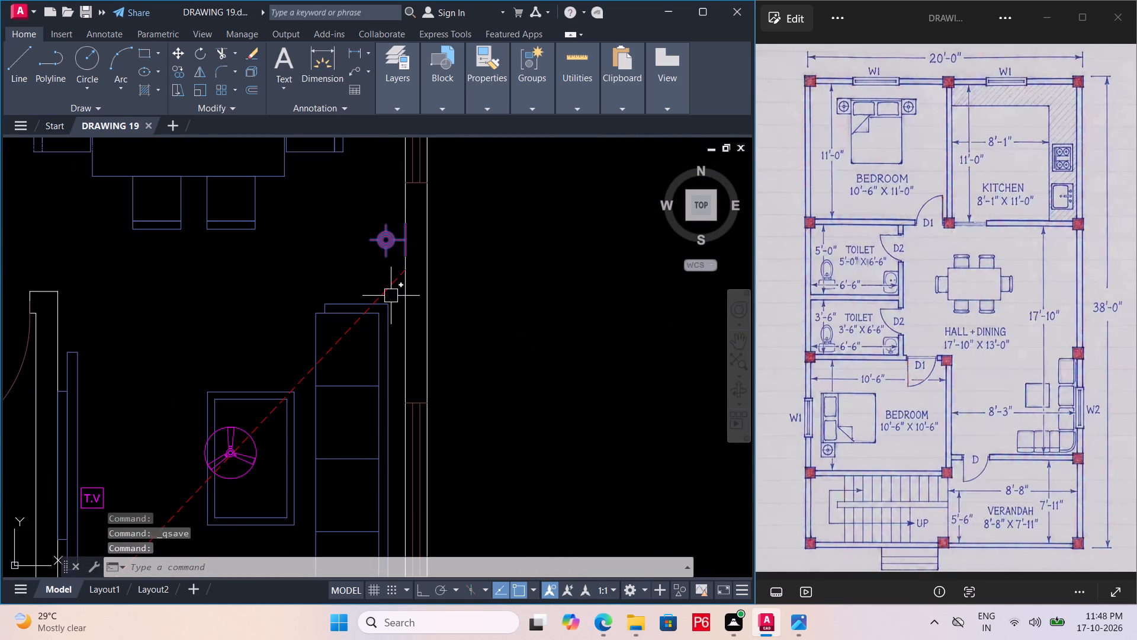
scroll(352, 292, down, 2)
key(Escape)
Copy the kitchen's bracket symbol onto the inner face of the staircase's outer side wall, beside the landing, and save.
middle_drag(300, 314, 388, 357)
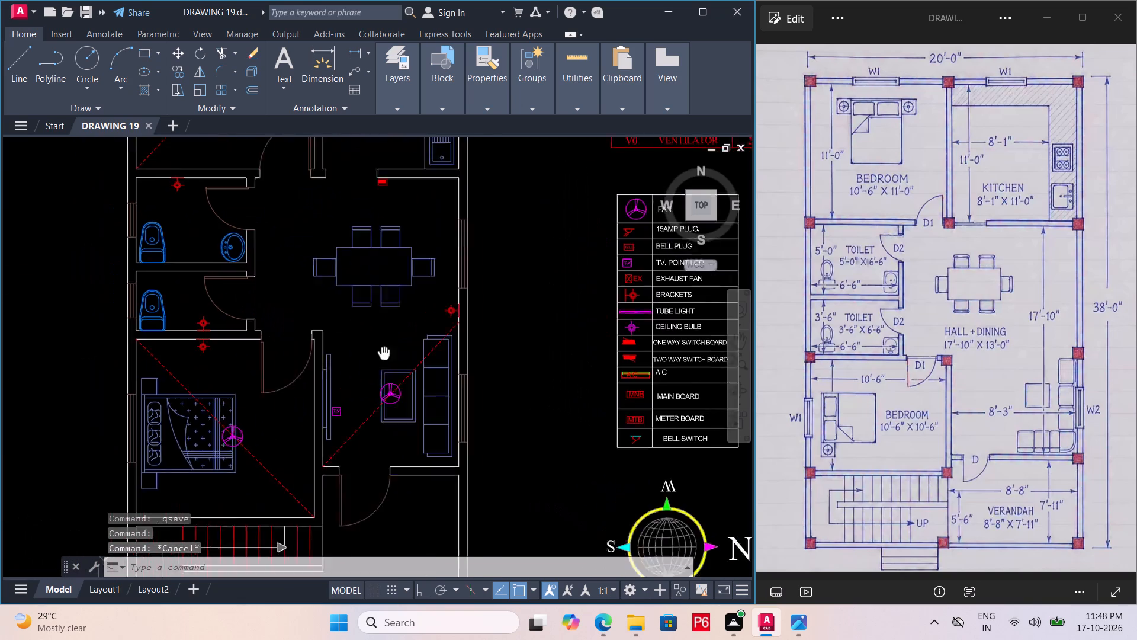
middle_drag(388, 357, 432, 488)
scroll(397, 232, up, 2)
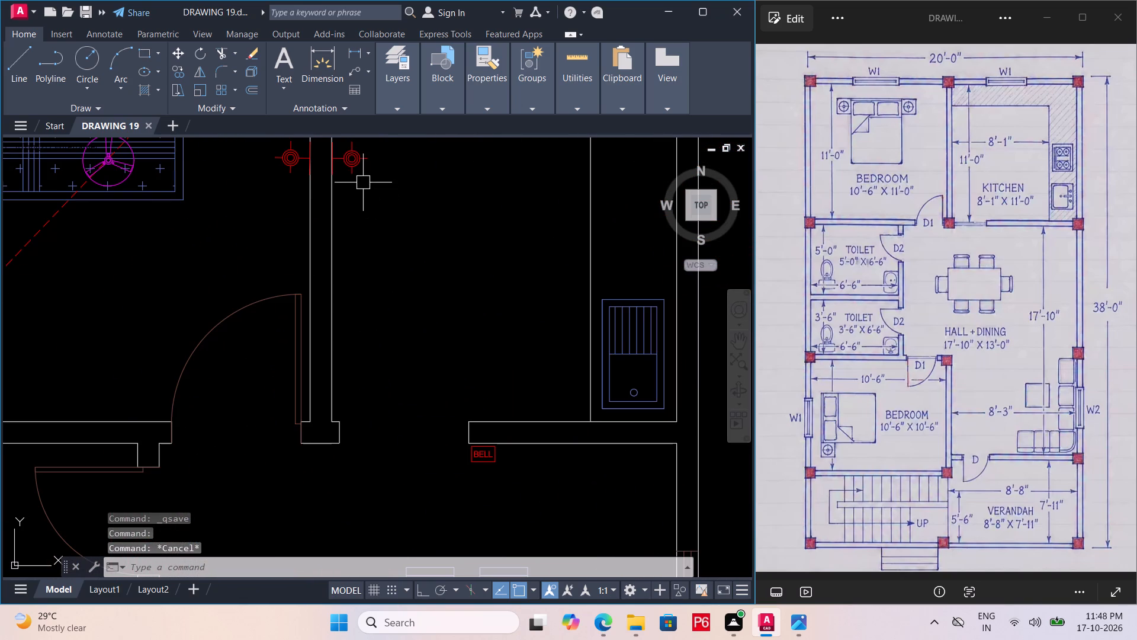
click(355, 168)
text(CO)
key(space)
middle_drag(355, 166, 362, 223)
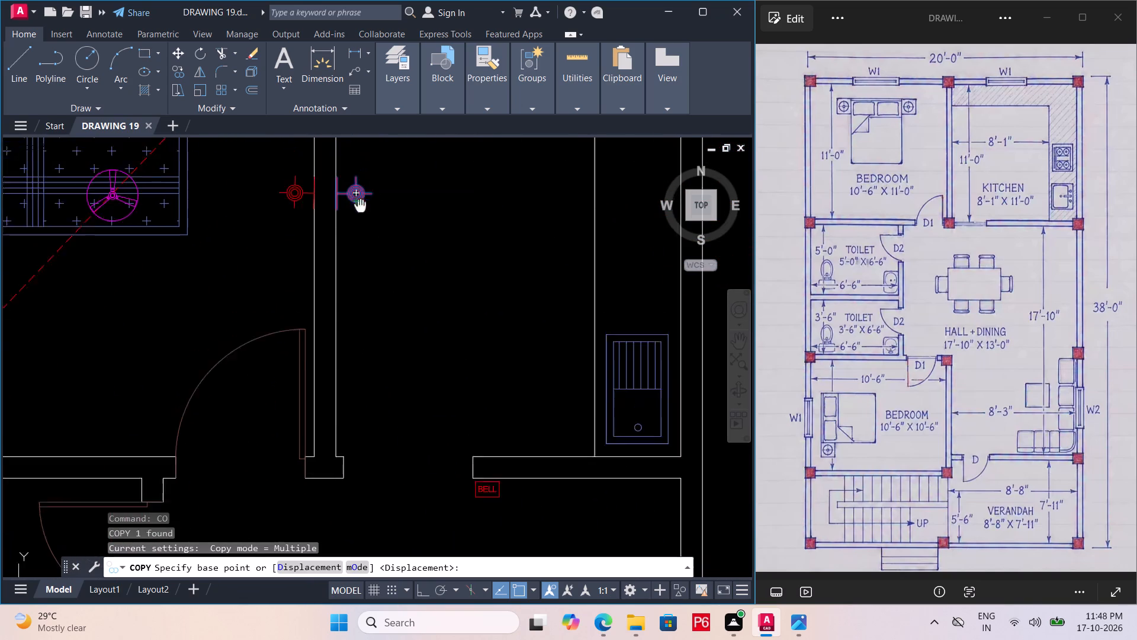
middle_drag(362, 223, 370, 279)
scroll(368, 280, up, 2)
drag(318, 265, 325, 258)
scroll(404, 213, down, 6)
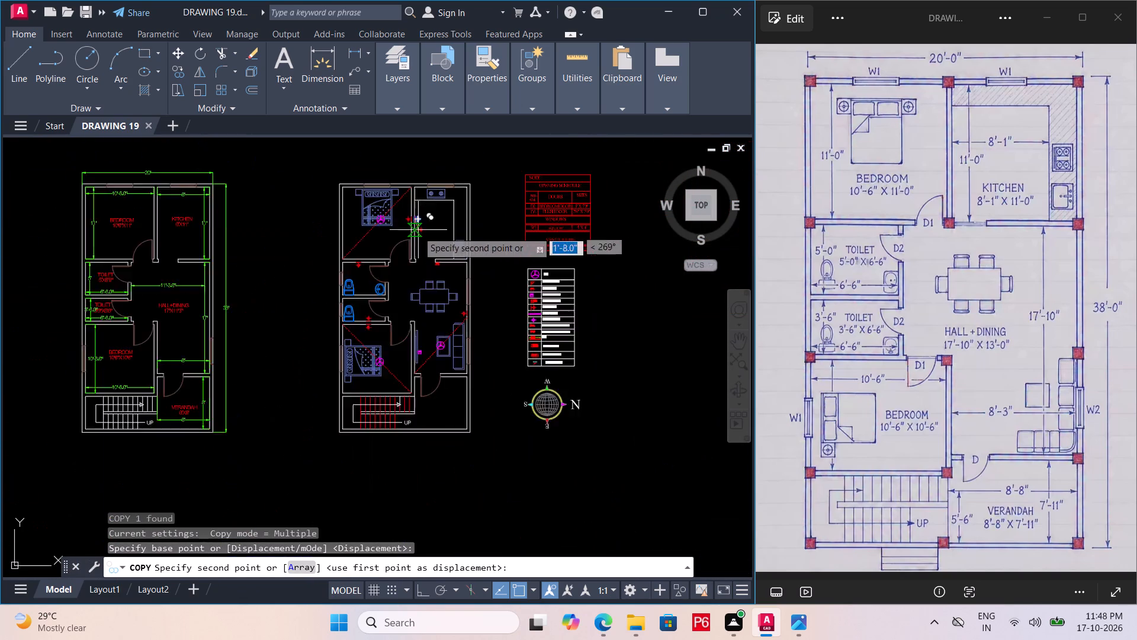
scroll(417, 231, down, 1)
scroll(368, 344, up, 4)
click(355, 369)
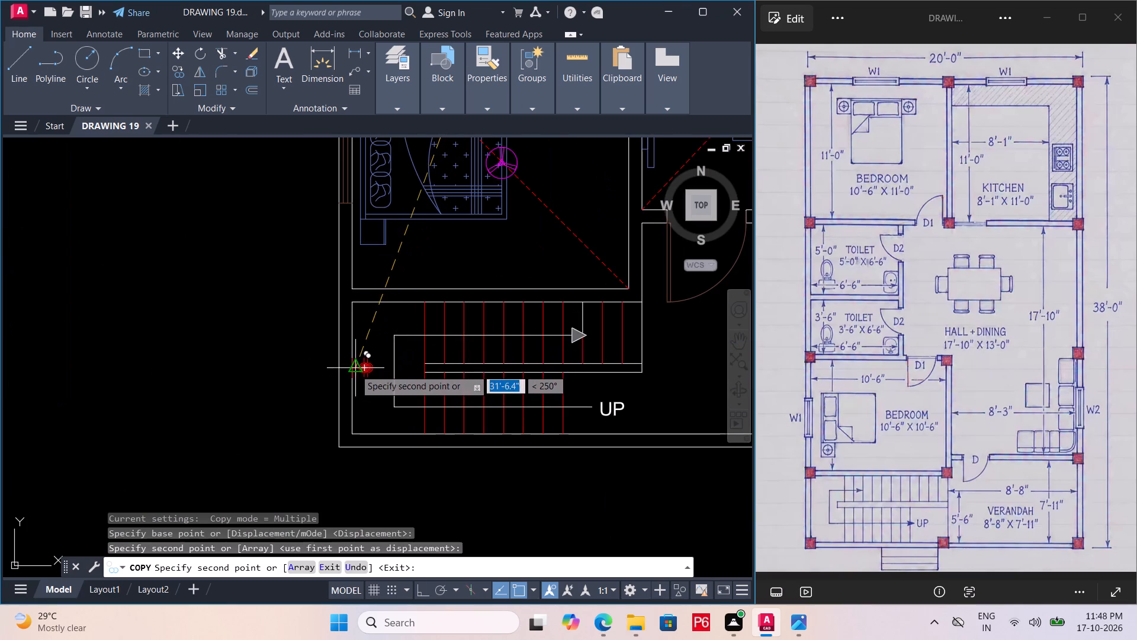
key(ctrl+s)
key(ctrl+s)
key(ctrl+s)
Copy the tube light symbol from the legend onto the hall face of the verandah wall, beside the entrance door.
middle_drag(470, 351, 342, 356)
scroll(343, 356, down, 2)
middle_drag(343, 356, 300, 421)
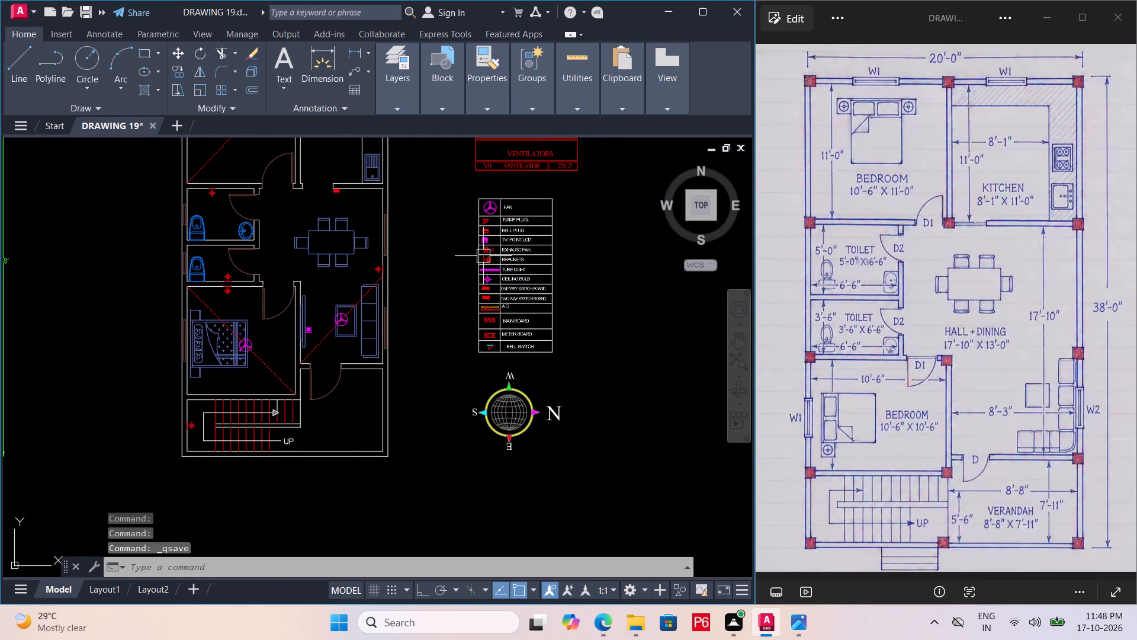
middle_drag(352, 276, 392, 286)
scroll(537, 294, up, 3)
middle_drag(518, 230, 493, 249)
click(493, 257)
key(c)
key(o)
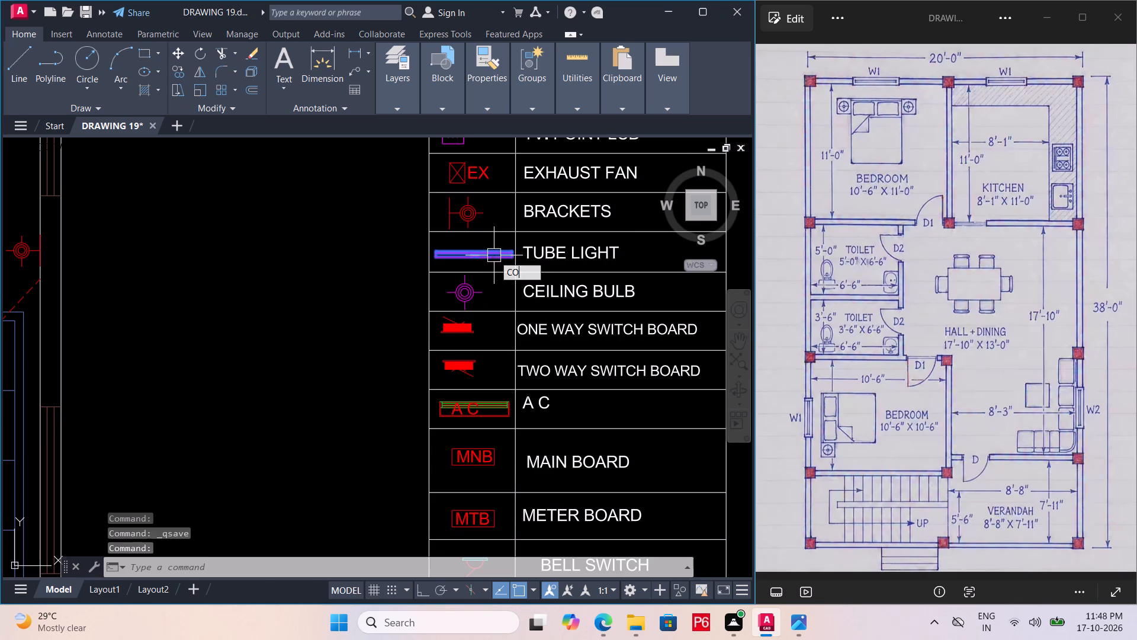
key(space)
click(492, 255)
scroll(338, 207, down, 2)
middle_drag(367, 176, 390, 152)
middle_drag(202, 325, 207, 324)
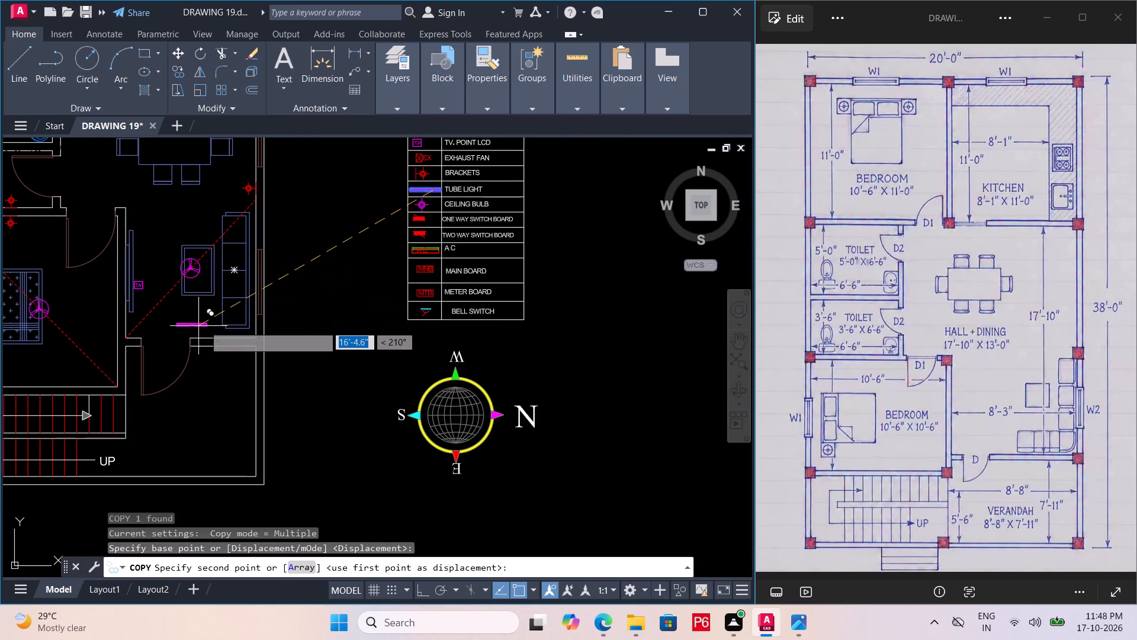
middle_drag(207, 324, 338, 313)
scroll(337, 313, up, 3)
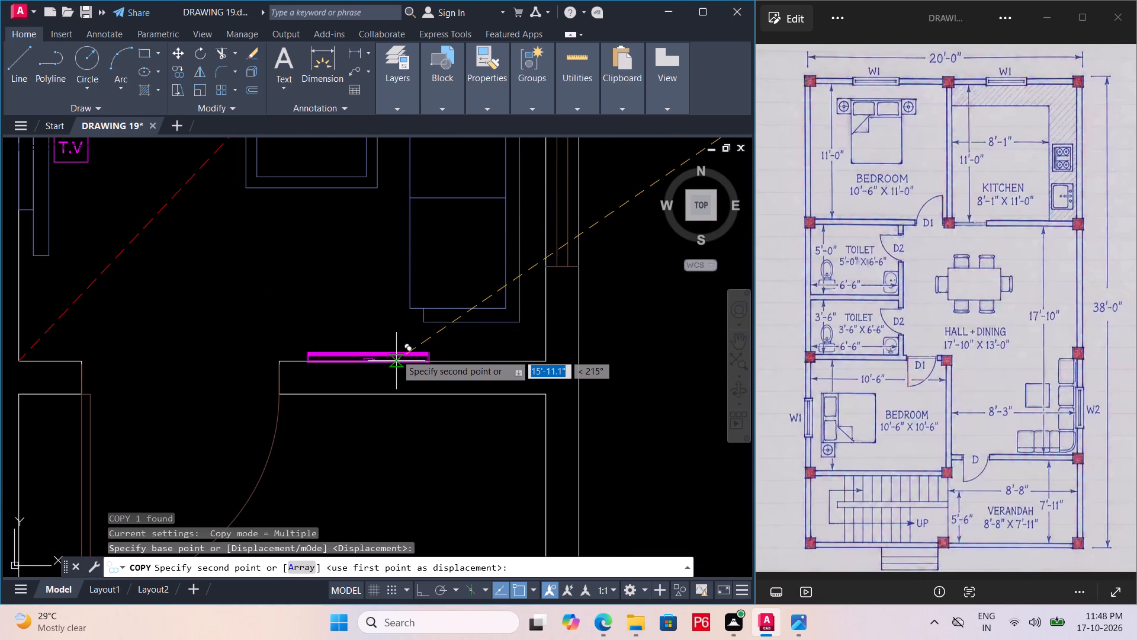
scroll(395, 357, up, 2)
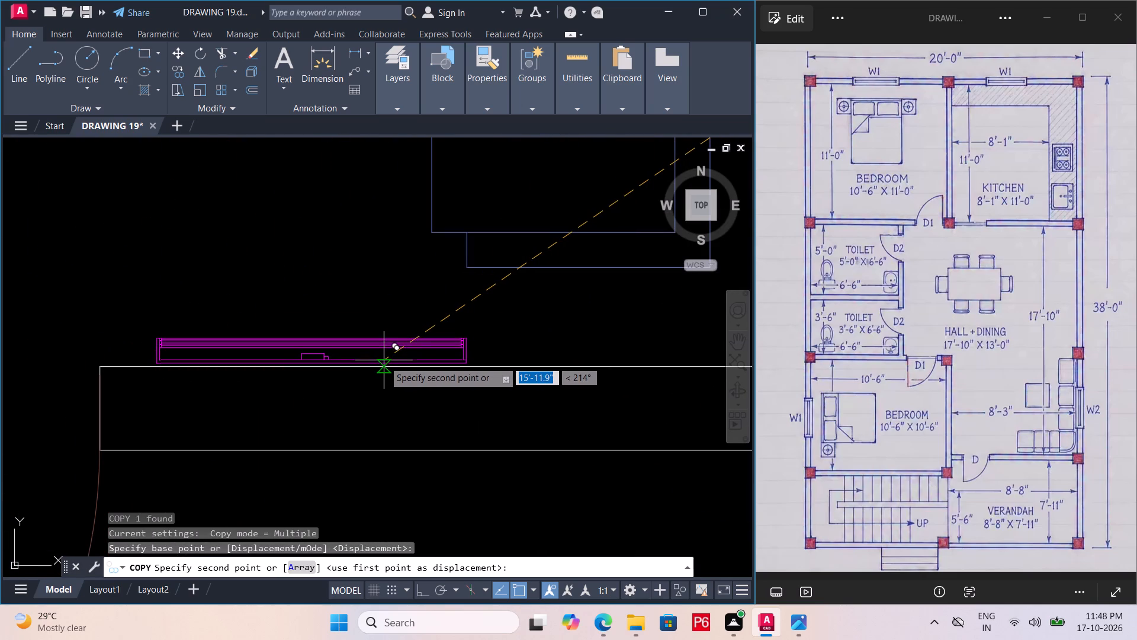
click(384, 361)
Place a tube light copy in each bedroom: on the staircase wall in one and on the toilet wall beside the door in the other.
scroll(368, 328, down, 4)
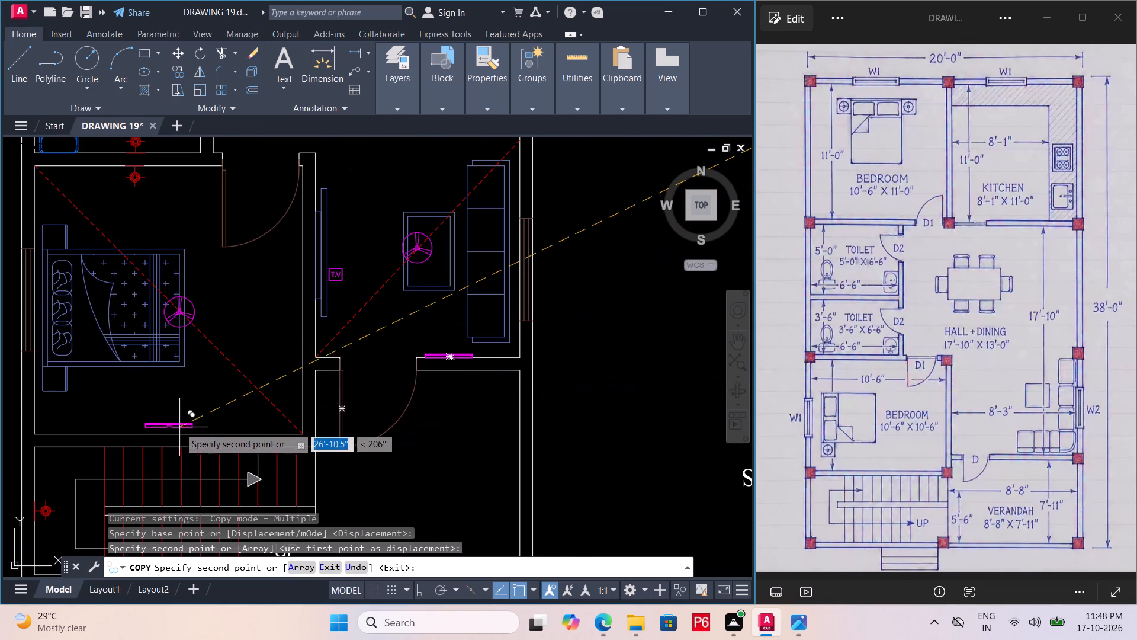
scroll(187, 431, up, 3)
drag(192, 442, 196, 434)
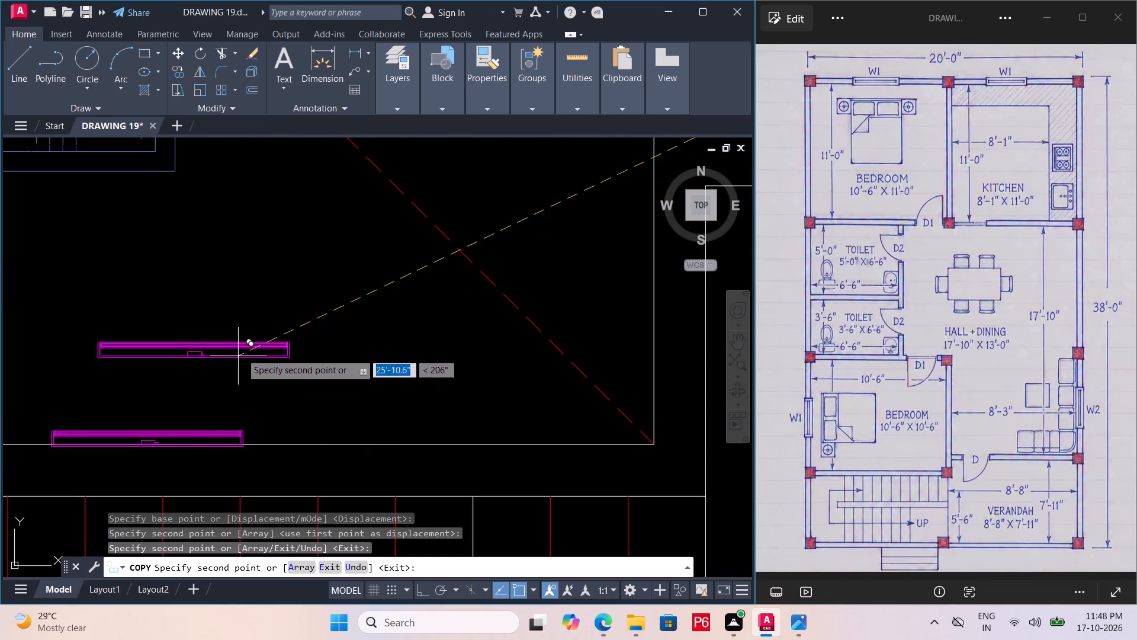
scroll(245, 359, down, 3)
middle_drag(242, 379, 253, 473)
middle_drag(335, 361, 324, 505)
scroll(317, 389, down, 1)
middle_drag(348, 286, 338, 421)
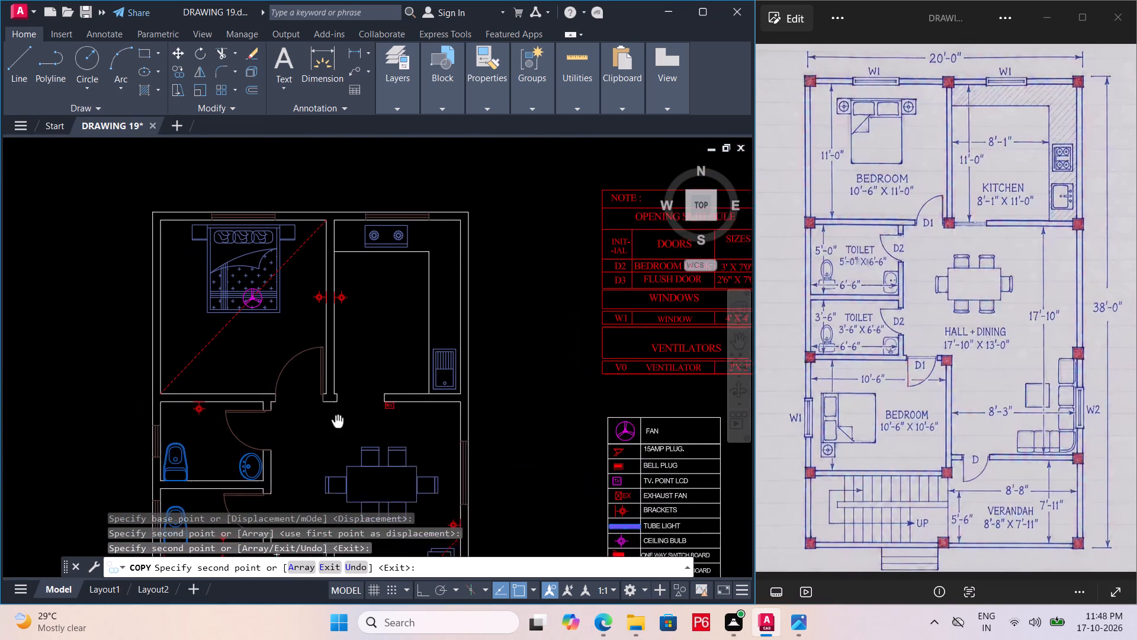
middle_drag(338, 421, 346, 414)
scroll(235, 384, up, 2)
click(261, 388)
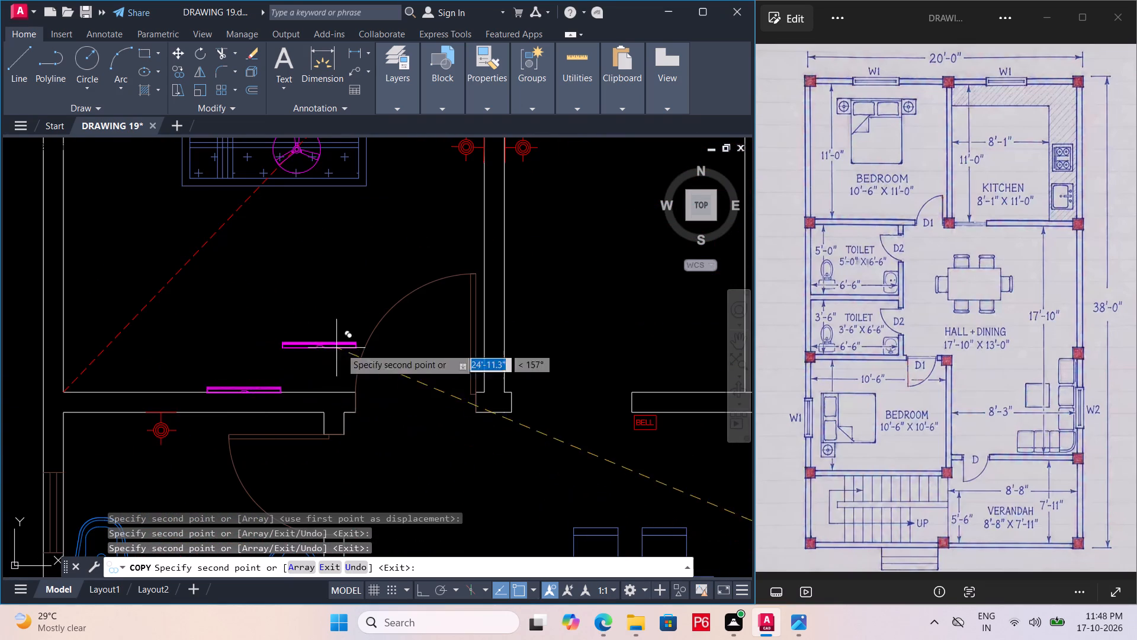
Place another tube light copy on the kitchen face of the wall shared with the hall, beside the opening, and save.
middle_drag(345, 348, 95, 336)
click(448, 377)
scroll(399, 313, down, 1)
middle_drag(388, 301, 377, 284)
key(ctrl+s)
key(ctrl+s)
Copy the ceiling bulb symbol by its centre from the legend into the verandah, just in front of the entrance door opening.
scroll(391, 263, down, 2)
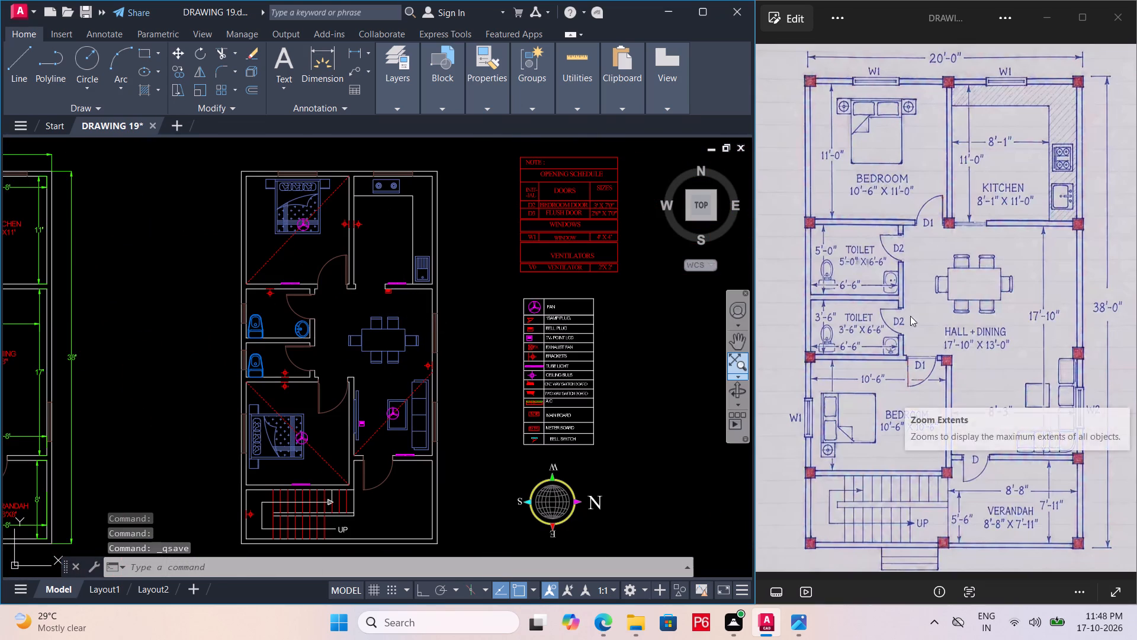
scroll(520, 321, up, 2)
middle_drag(597, 397, 528, 232)
scroll(528, 232, up, 1)
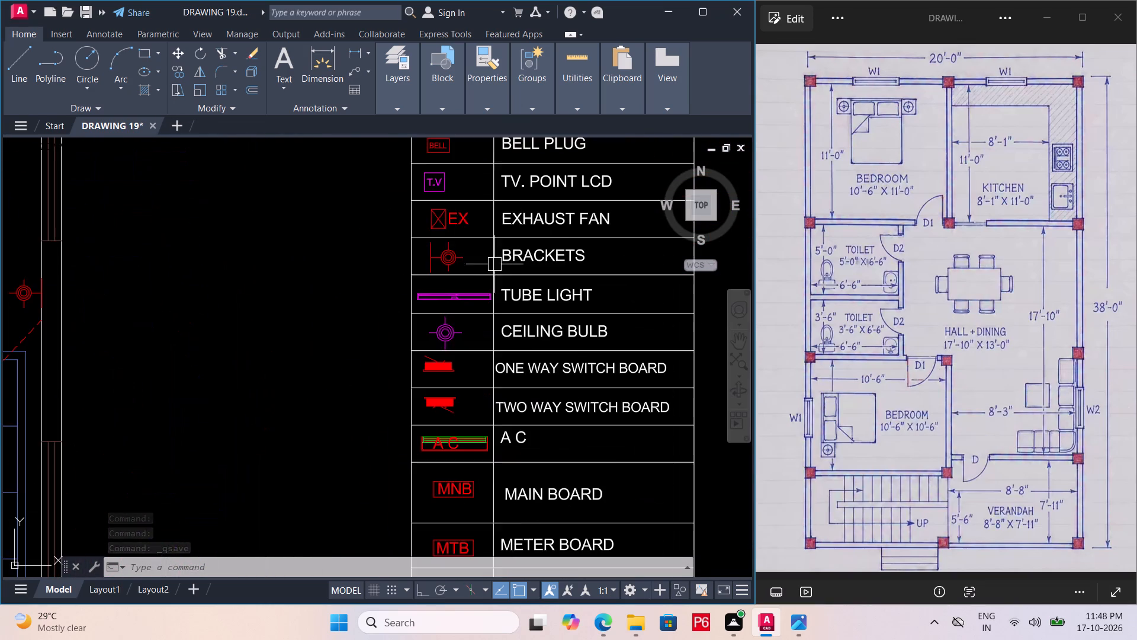
scroll(481, 300, up, 1)
click(436, 350)
key(c)
key(o)
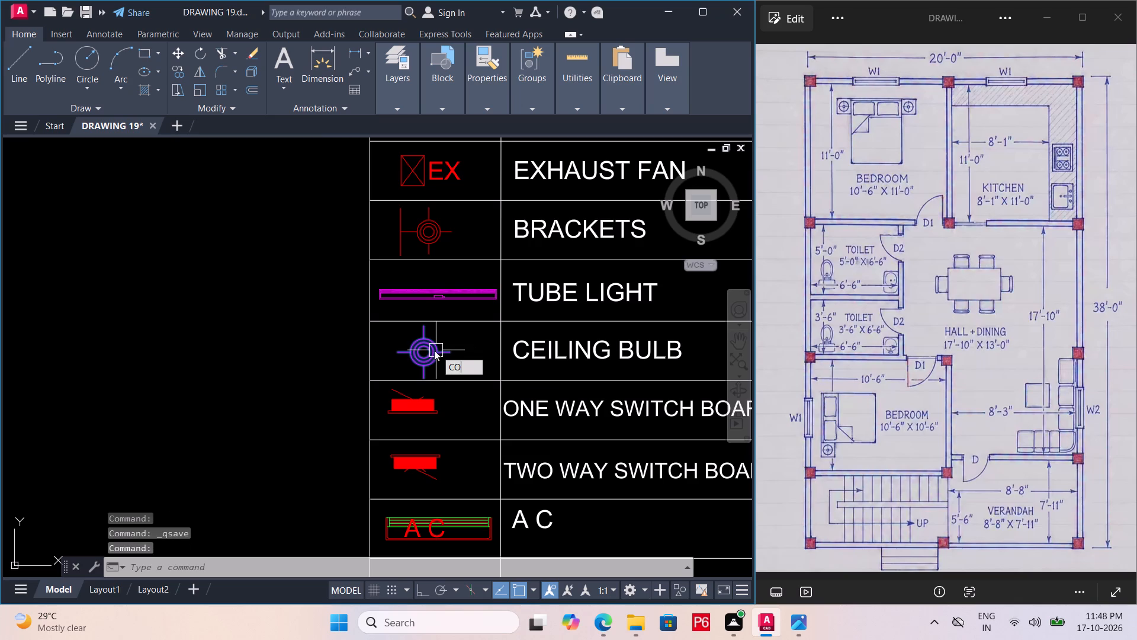
key(space)
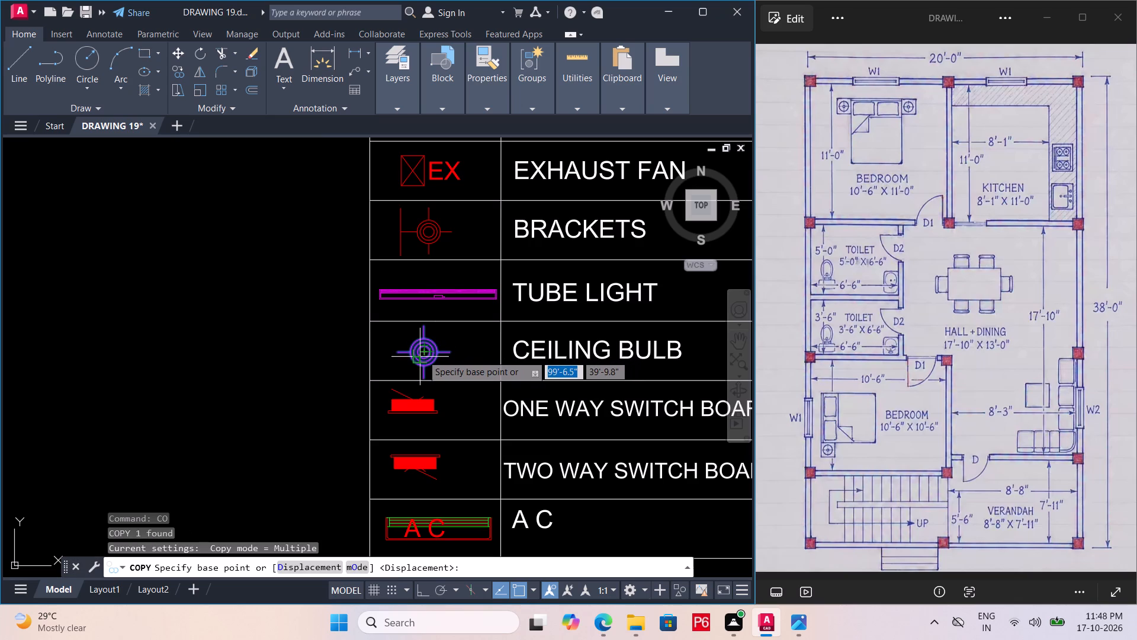
click(427, 353)
scroll(401, 245, down, 3)
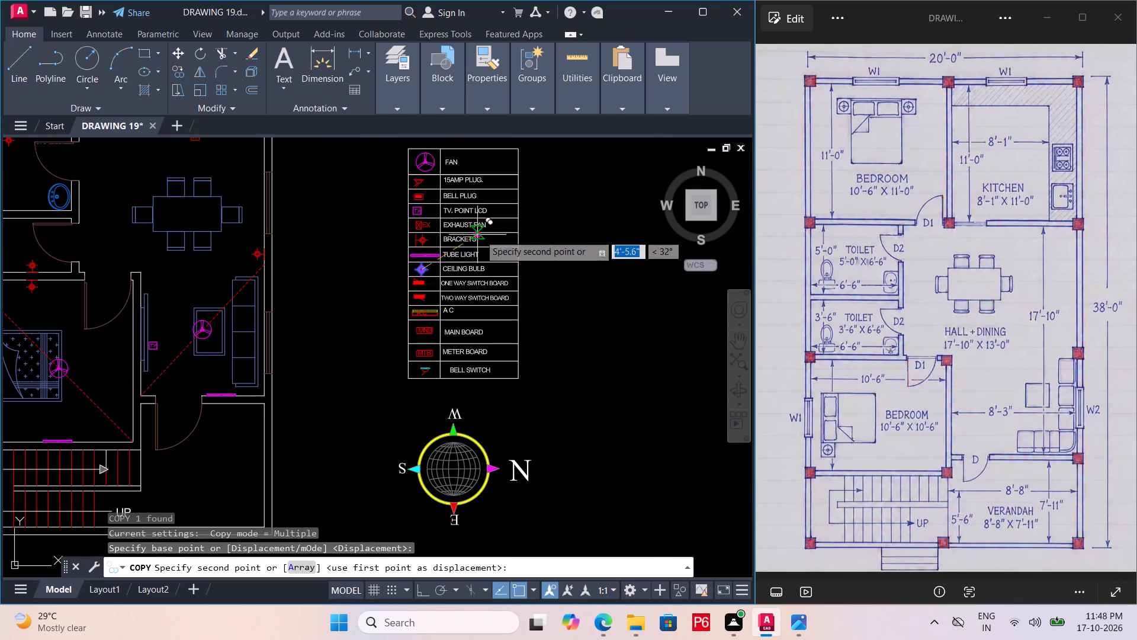
scroll(361, 303, down, 1)
middle_drag(375, 300, 505, 299)
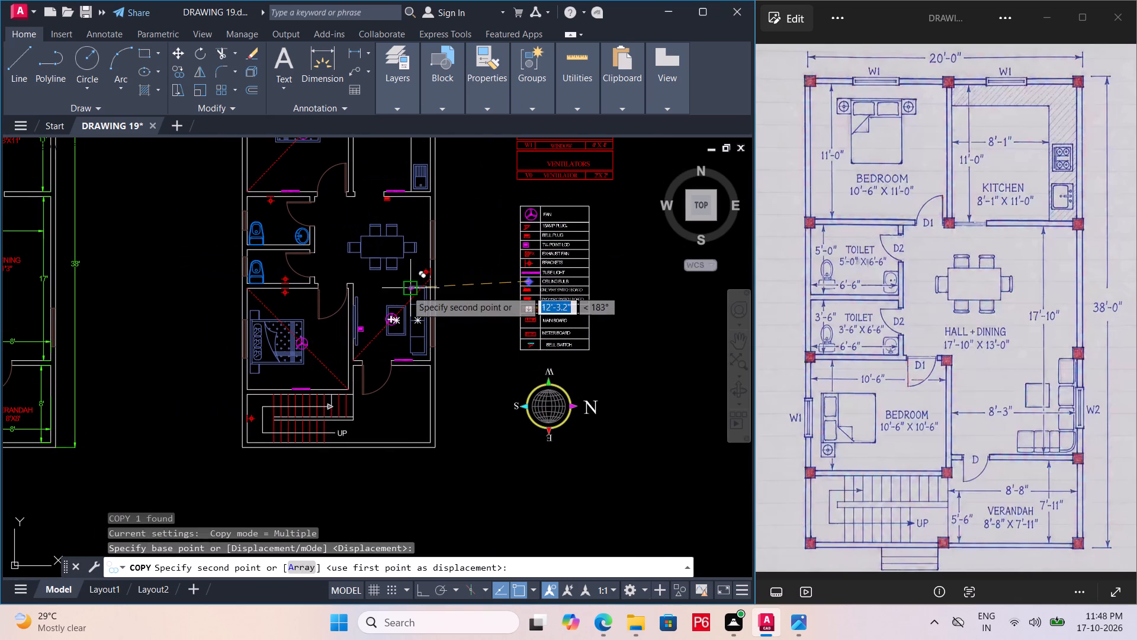
middle_drag(417, 296, 338, 216)
scroll(354, 239, up, 1)
scroll(304, 393, up, 3)
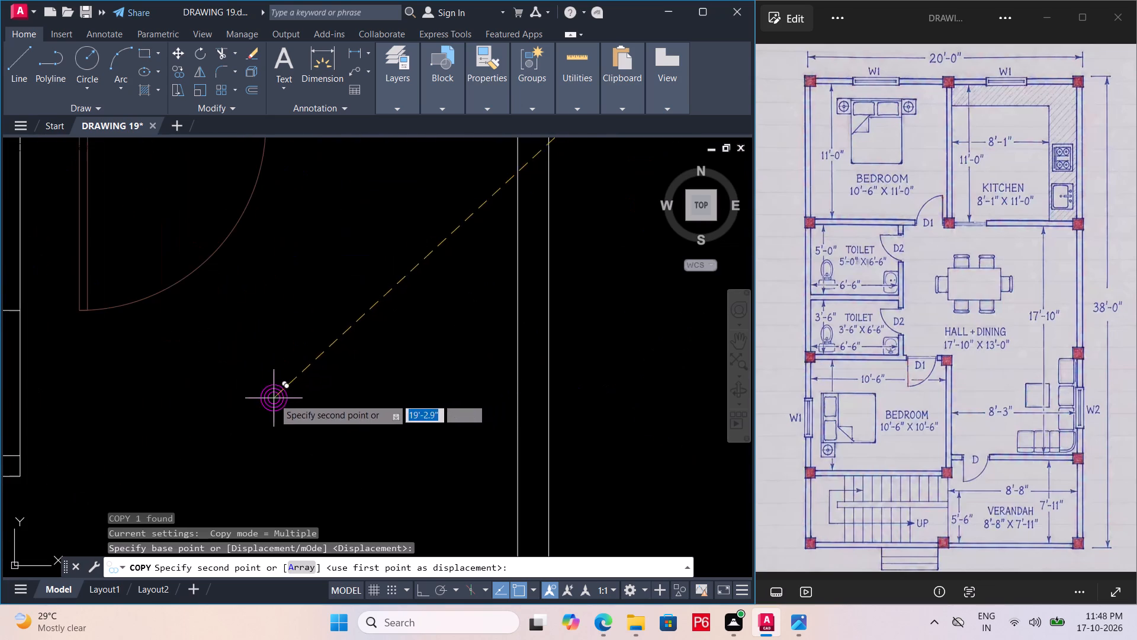
scroll(309, 389, down, 1)
middle_drag(309, 389, 385, 382)
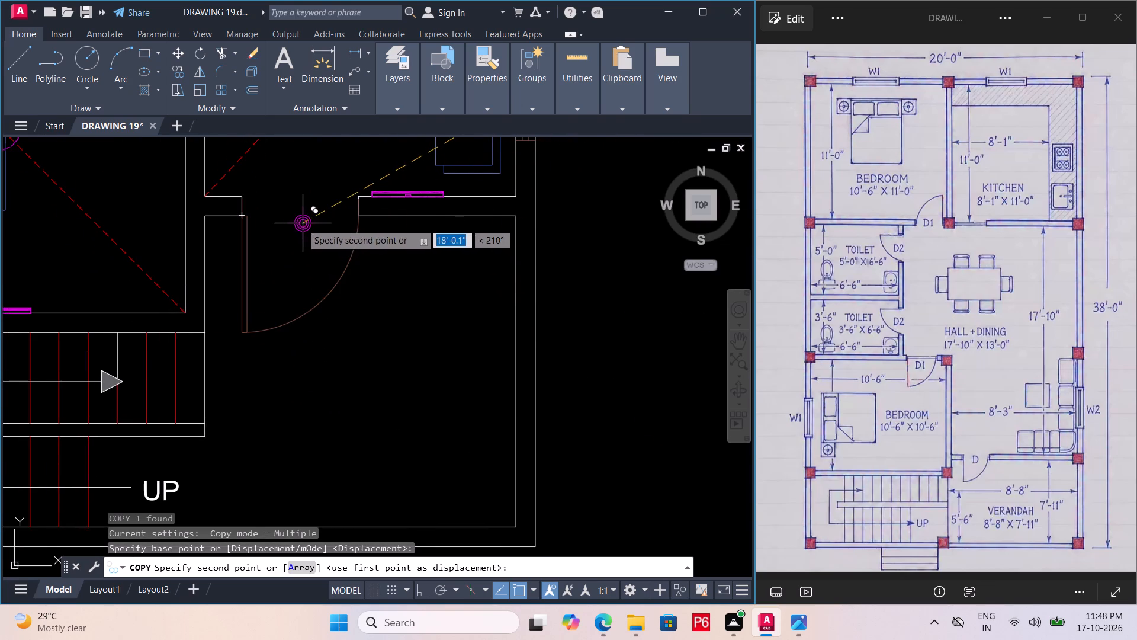
click(301, 223)
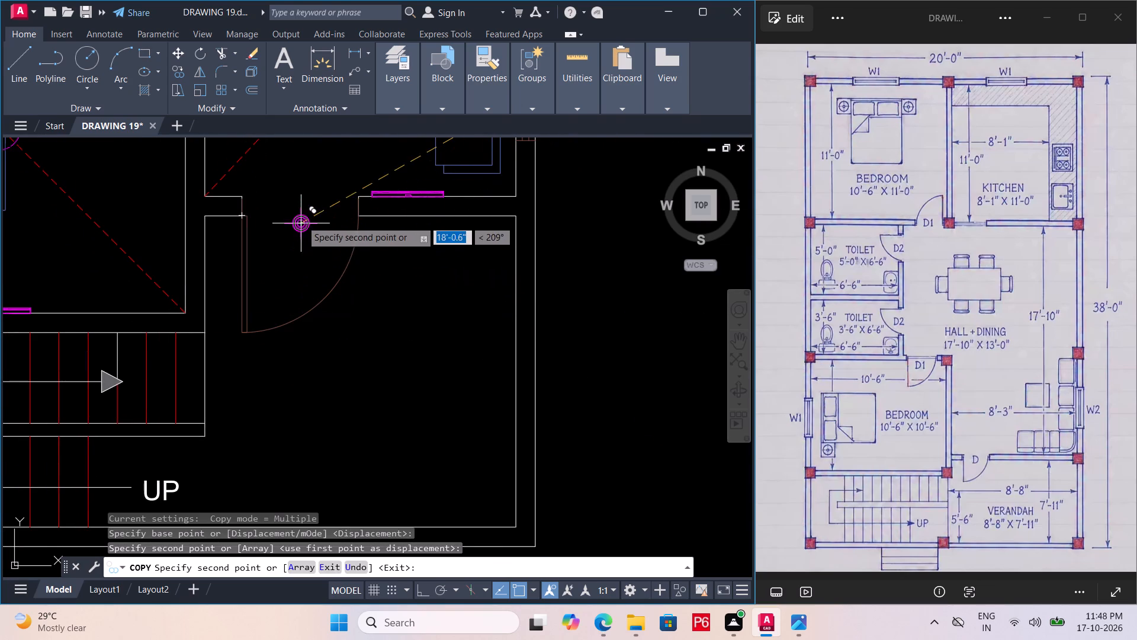
Place four more ceiling bulb copies in the verandah, two in line with the first and two along the outer side wall, and save.
click(296, 347)
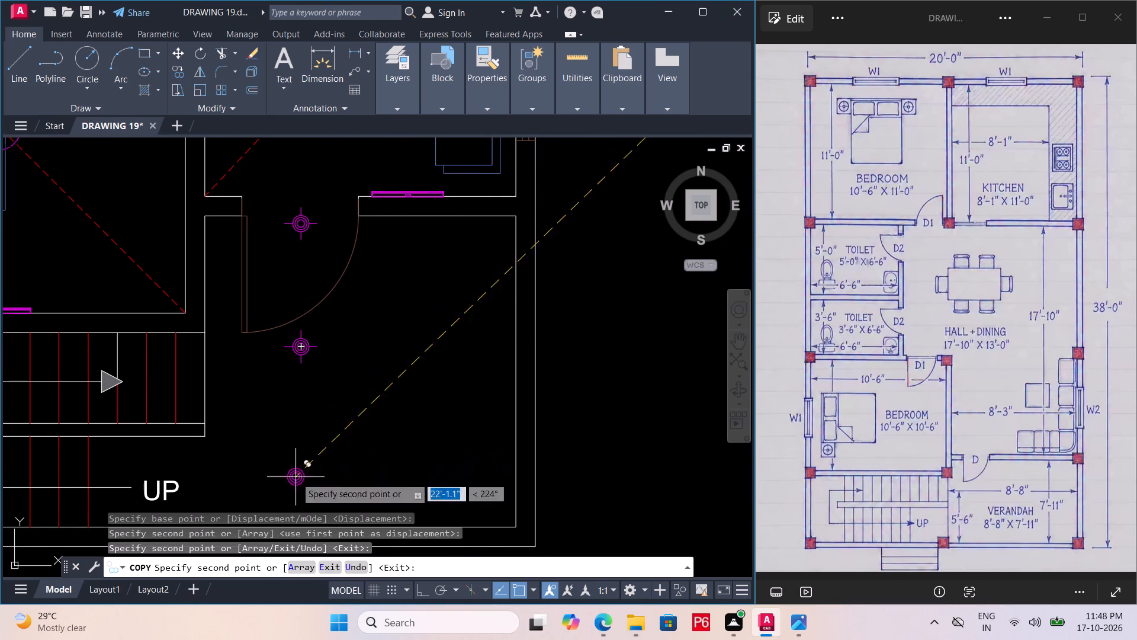
middle_drag(301, 336, 329, 227)
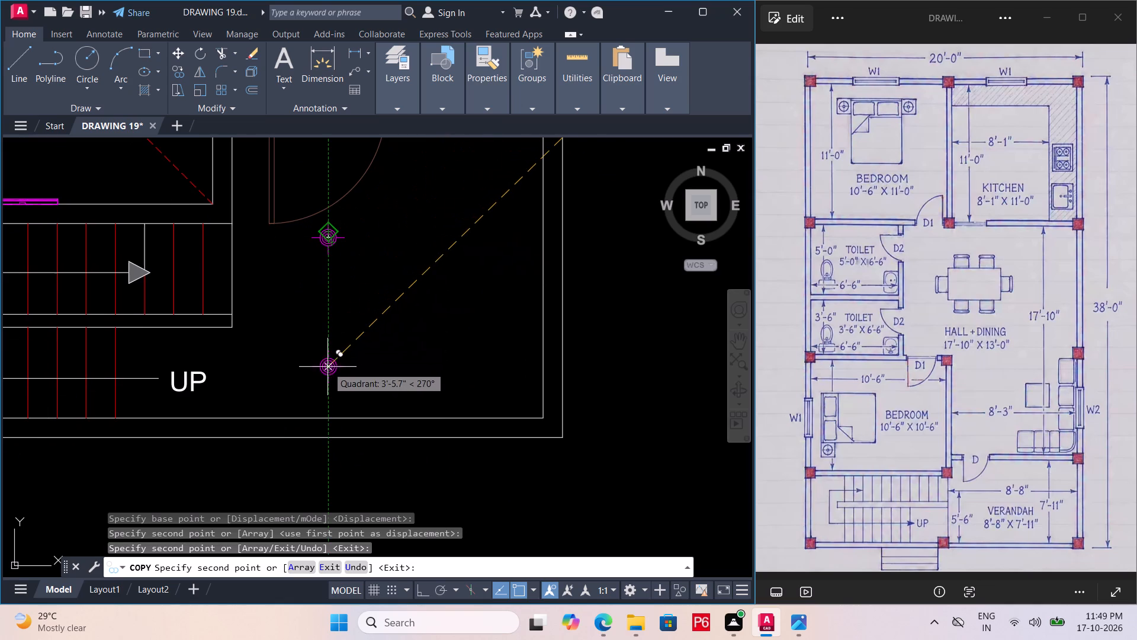
double_click(327, 367)
click(505, 365)
middle_drag(466, 269, 462, 291)
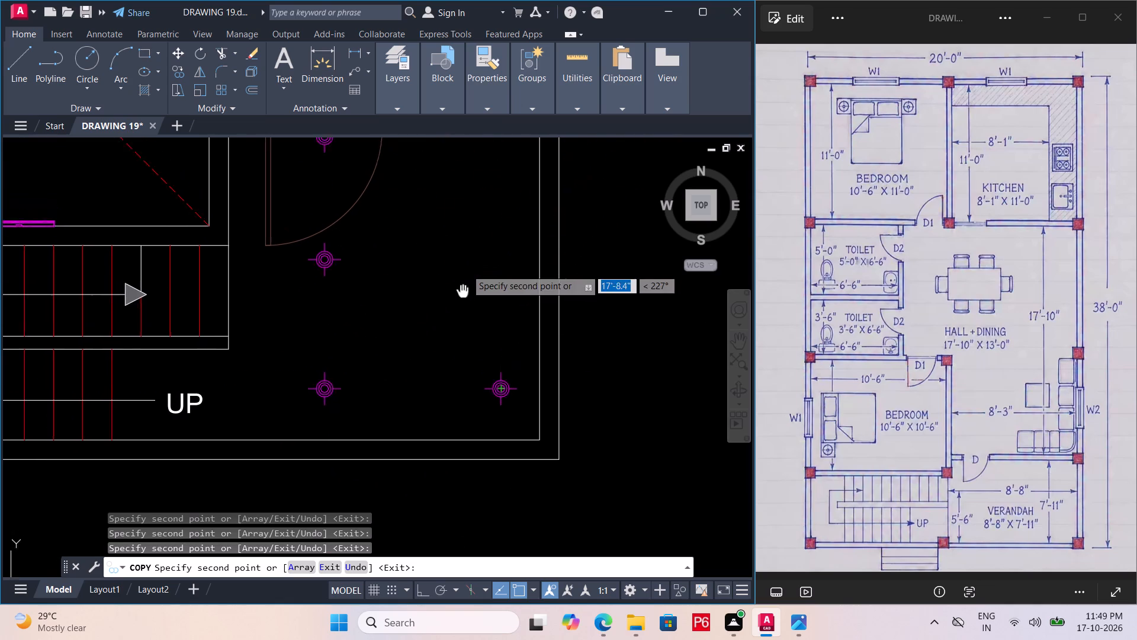
middle_drag(462, 291, 449, 422)
click(491, 281)
scroll(466, 275, down, 2)
middle_drag(452, 295, 441, 297)
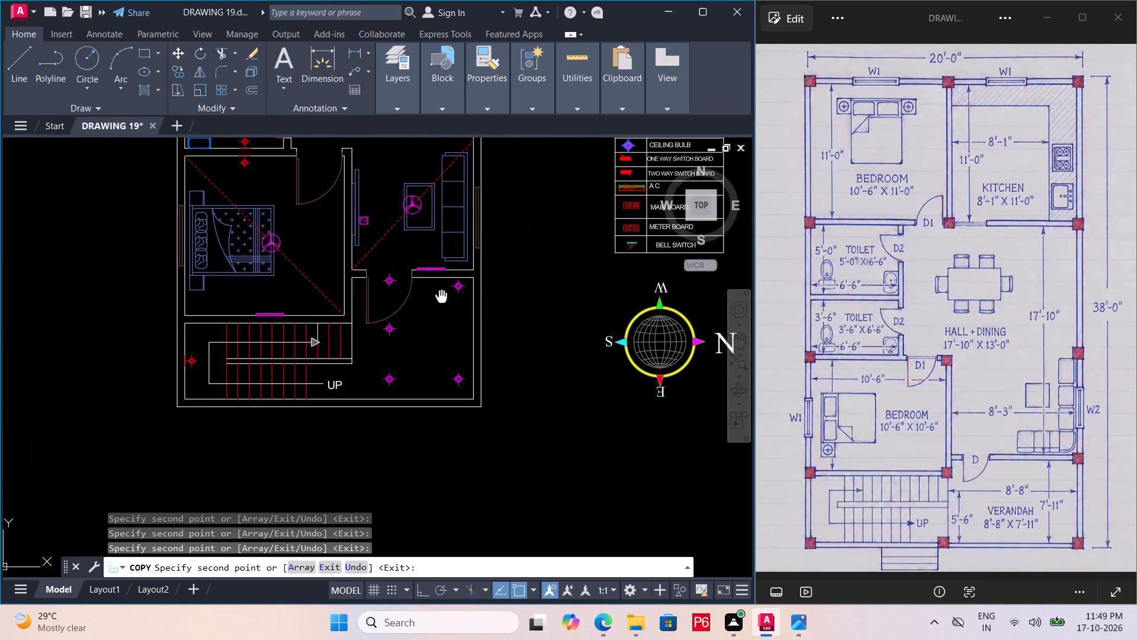
middle_drag(441, 297, 426, 304)
key(ctrl+s)
key(ctrl+s)
key(ctrl+s)
Copy the ceiling bulb symbol by its centre from the legend into the hall, placing three in a row between the dining table and seating area.
middle_drag(261, 332, 266, 430)
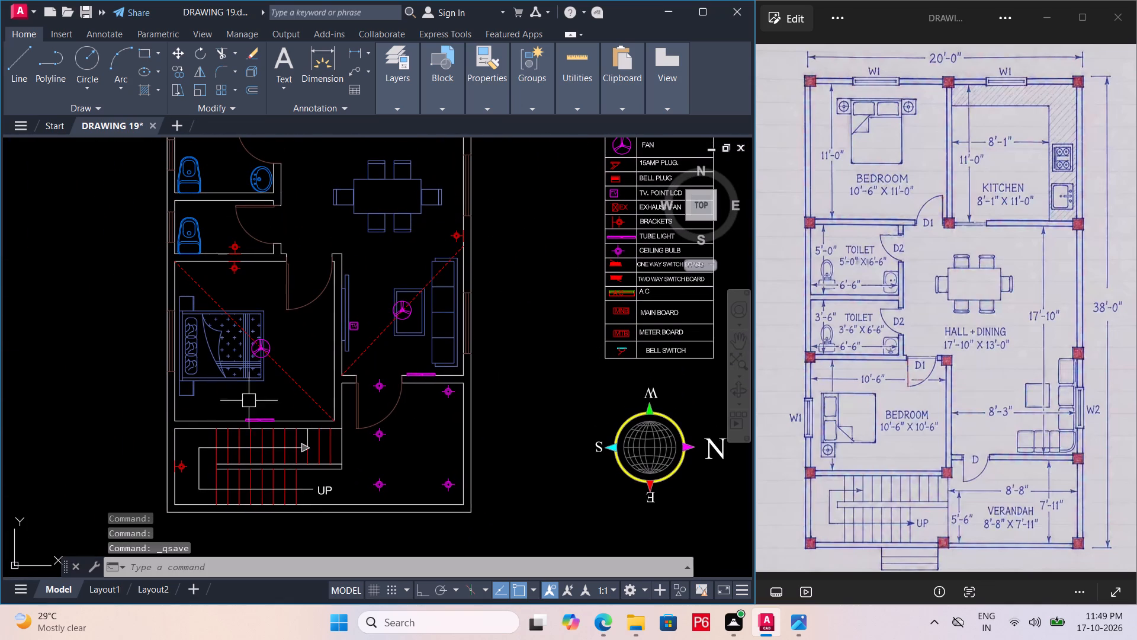
middle_drag(461, 308, 365, 359)
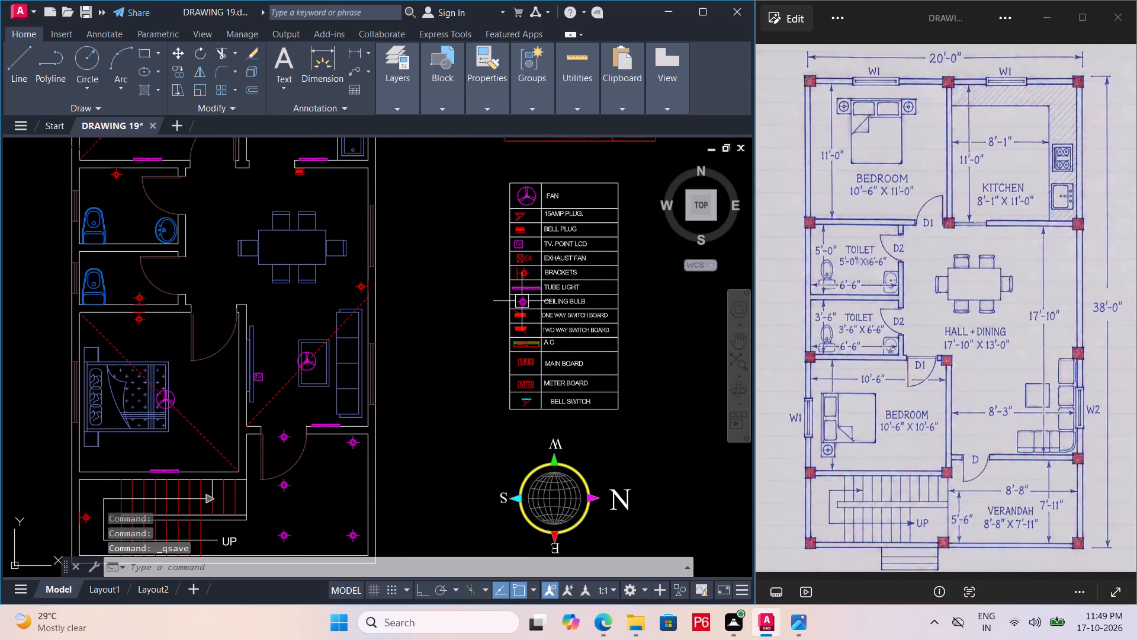
click(526, 302)
text(CO)
key(space)
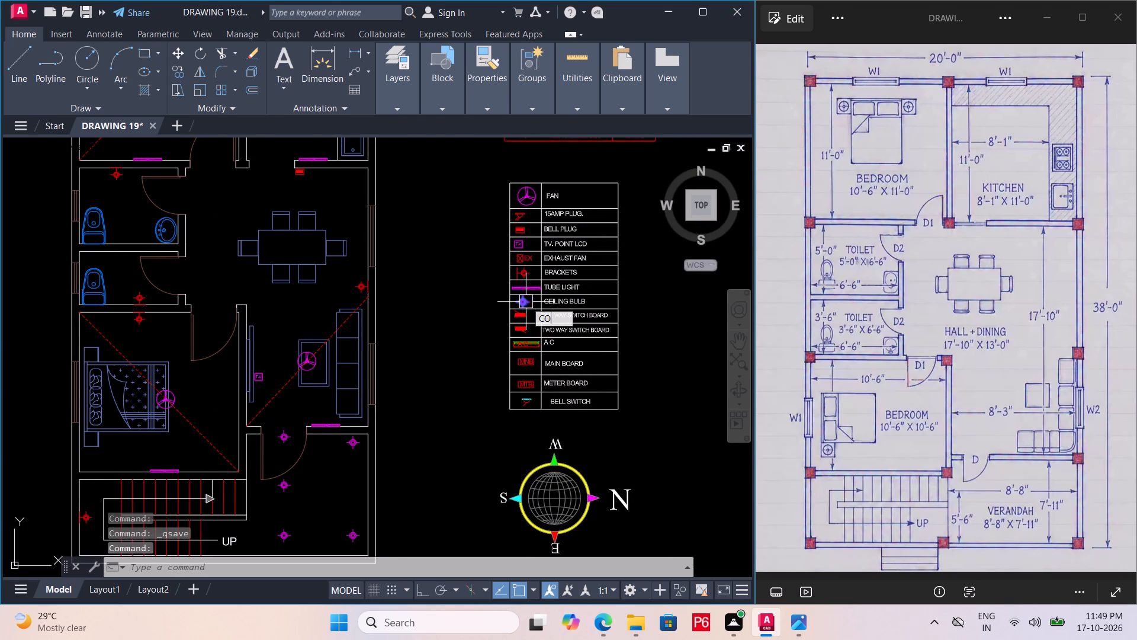
scroll(517, 315, up, 3)
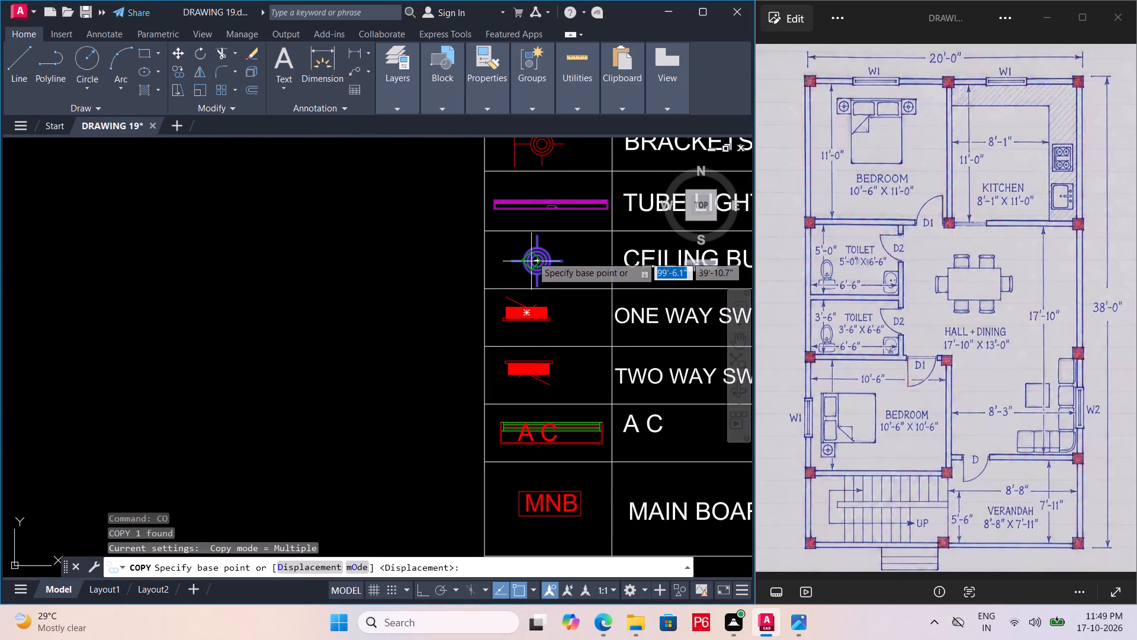
click(535, 264)
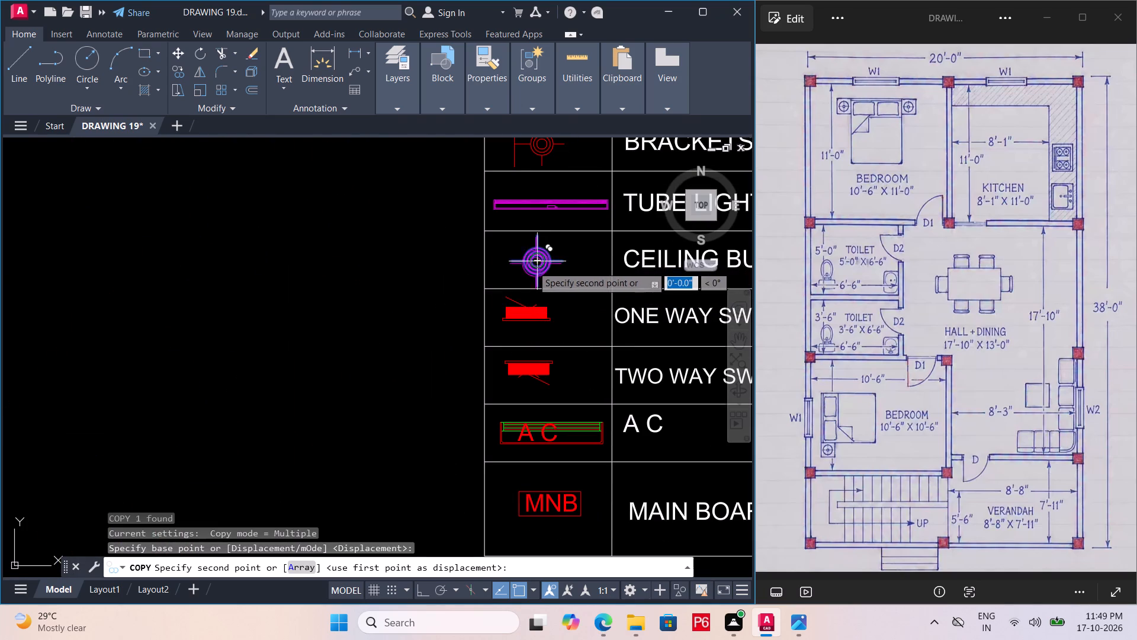
scroll(485, 225, down, 4)
scroll(339, 284, up, 4)
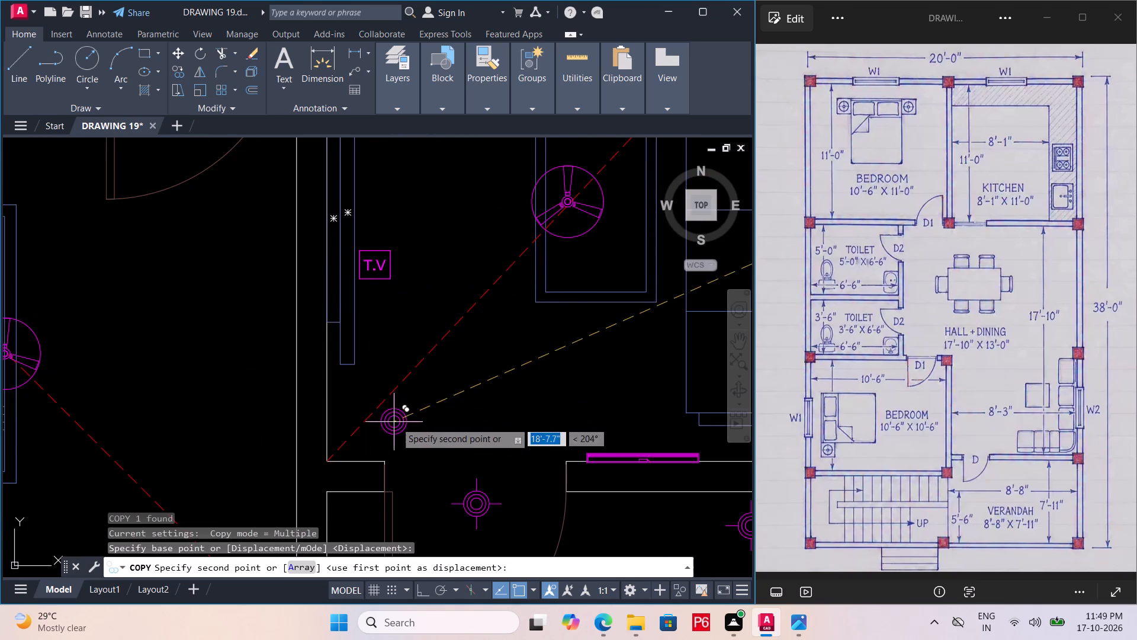
middle_drag(397, 421, 253, 407)
middle_drag(329, 299, 347, 569)
scroll(303, 305, down, 2)
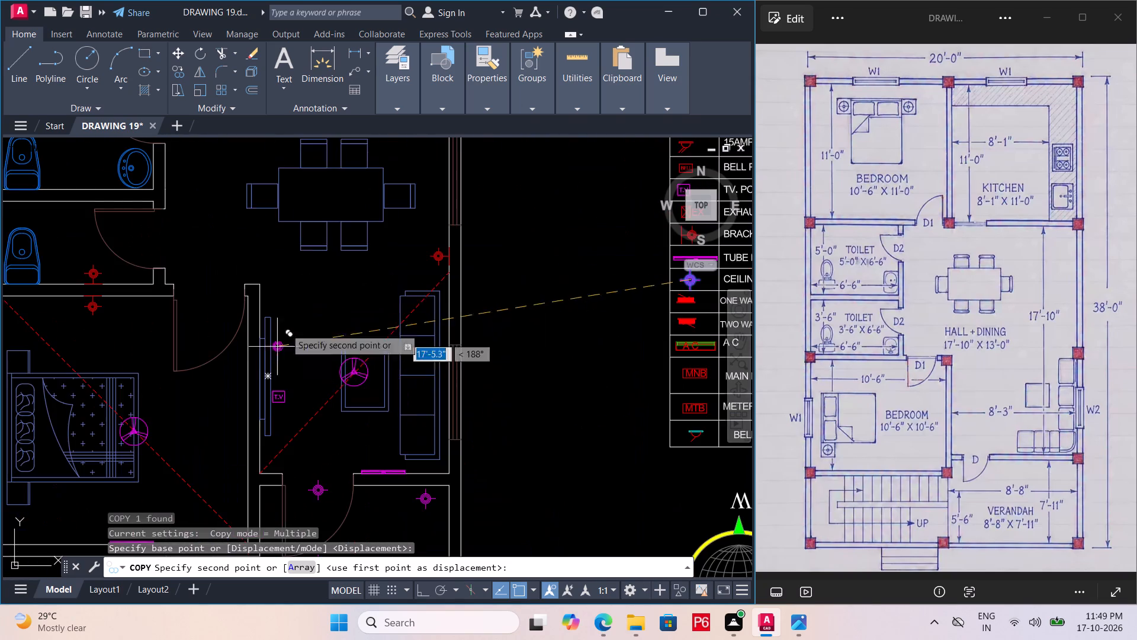
middle_drag(323, 252, 310, 379)
scroll(323, 252, down, 1)
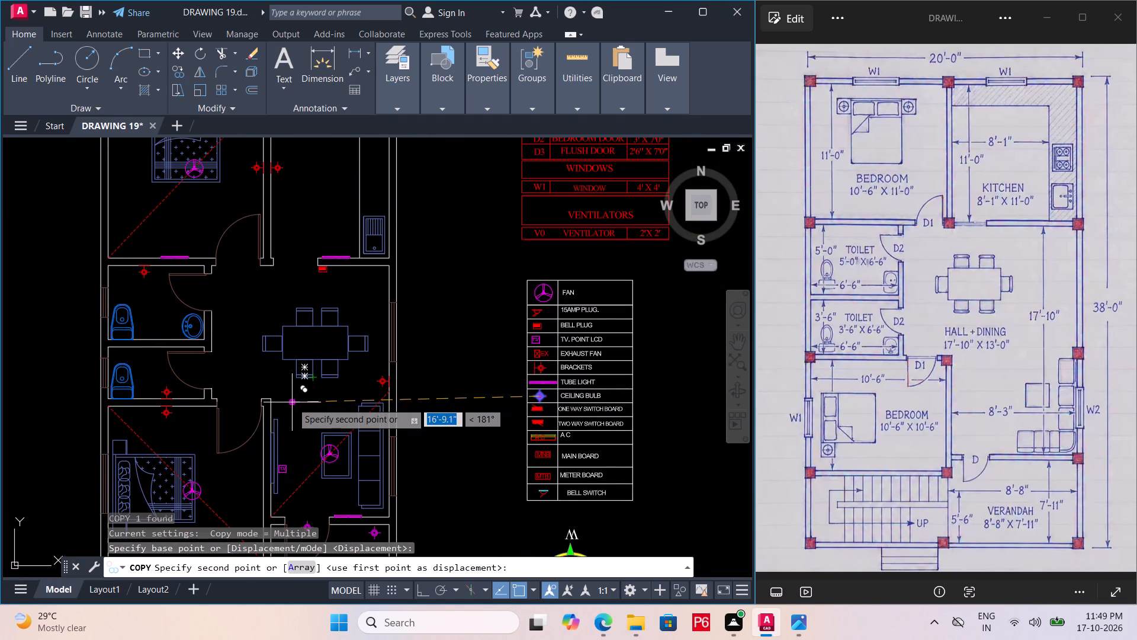
click(291, 402)
click(338, 402)
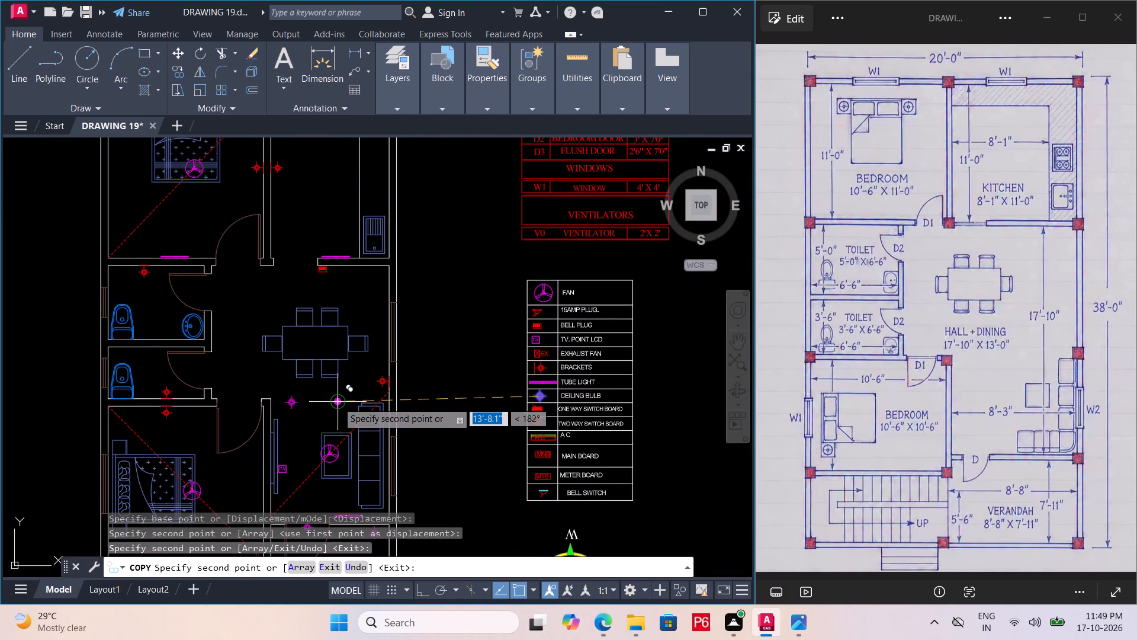
scroll(379, 405, up, 1)
middle_drag(377, 398, 347, 321)
scroll(347, 321, up, 2)
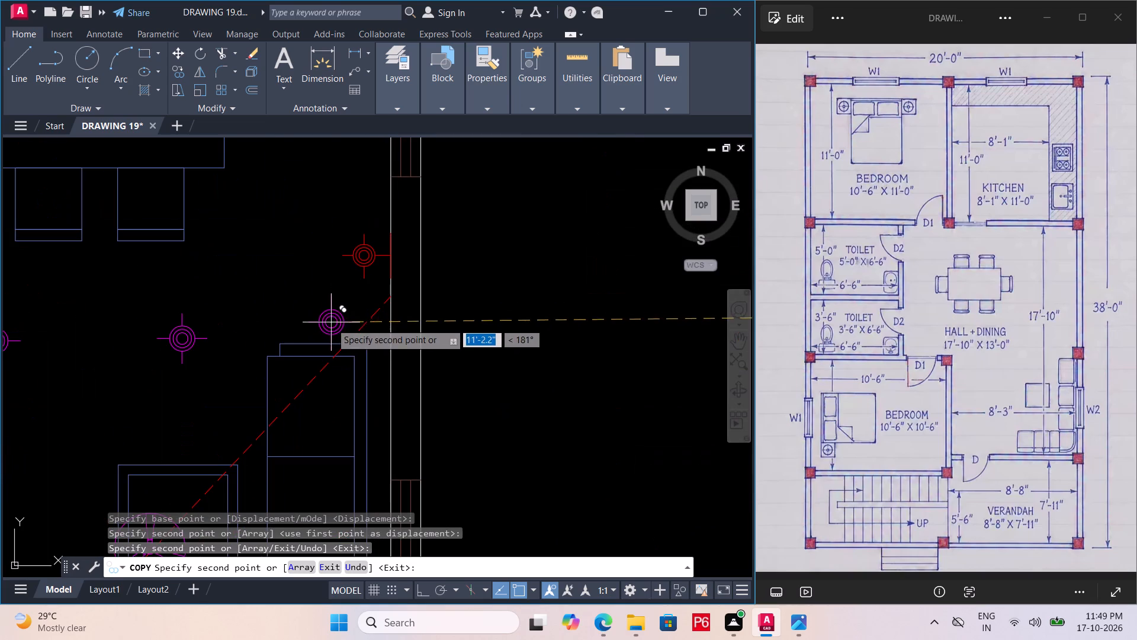
click(354, 340)
Place five more ceiling bulbs in the hall: two along the sofa, two along the entrance wall and one beside the TV unit, and save.
middle_drag(349, 347, 339, 140)
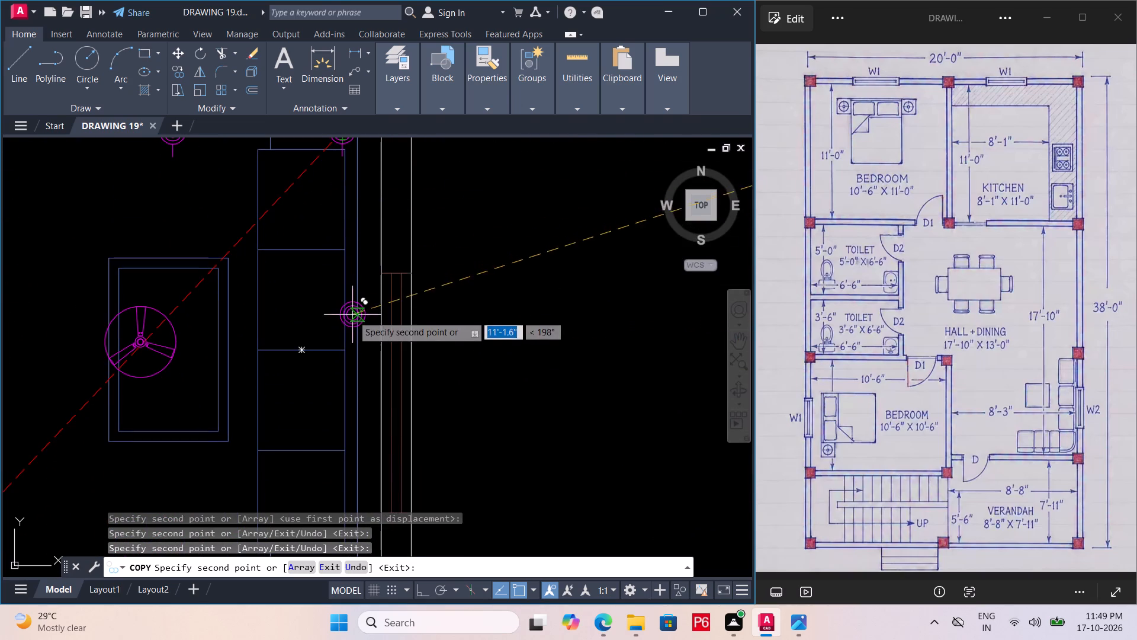
click(338, 331)
middle_drag(346, 396, 325, 160)
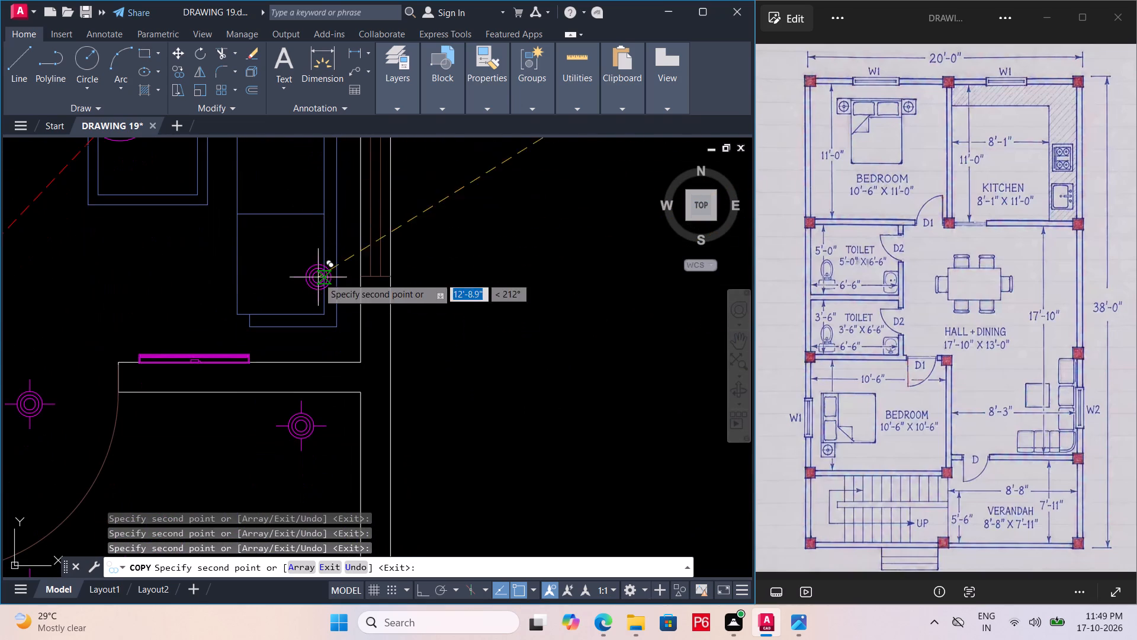
click(322, 299)
middle_drag(189, 291, 365, 264)
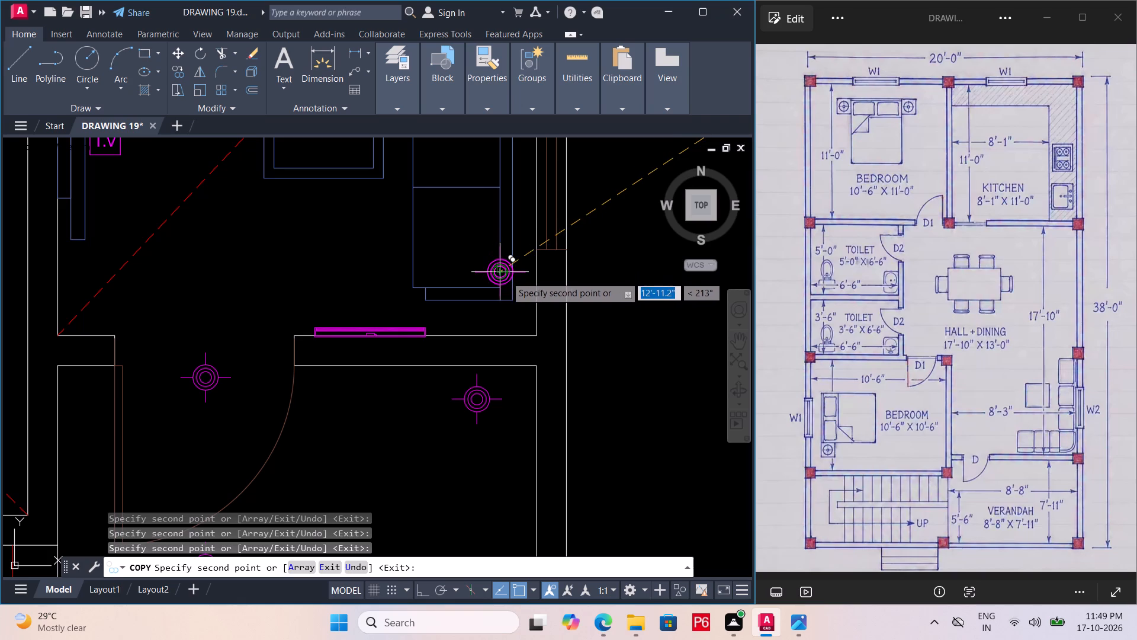
click(342, 276)
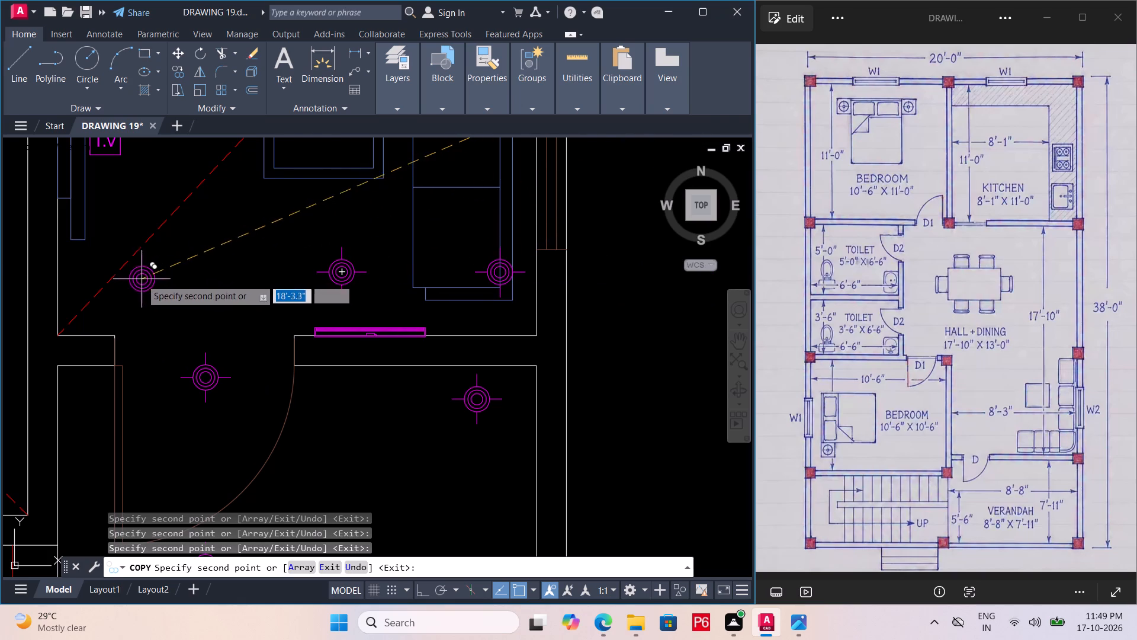
click(155, 273)
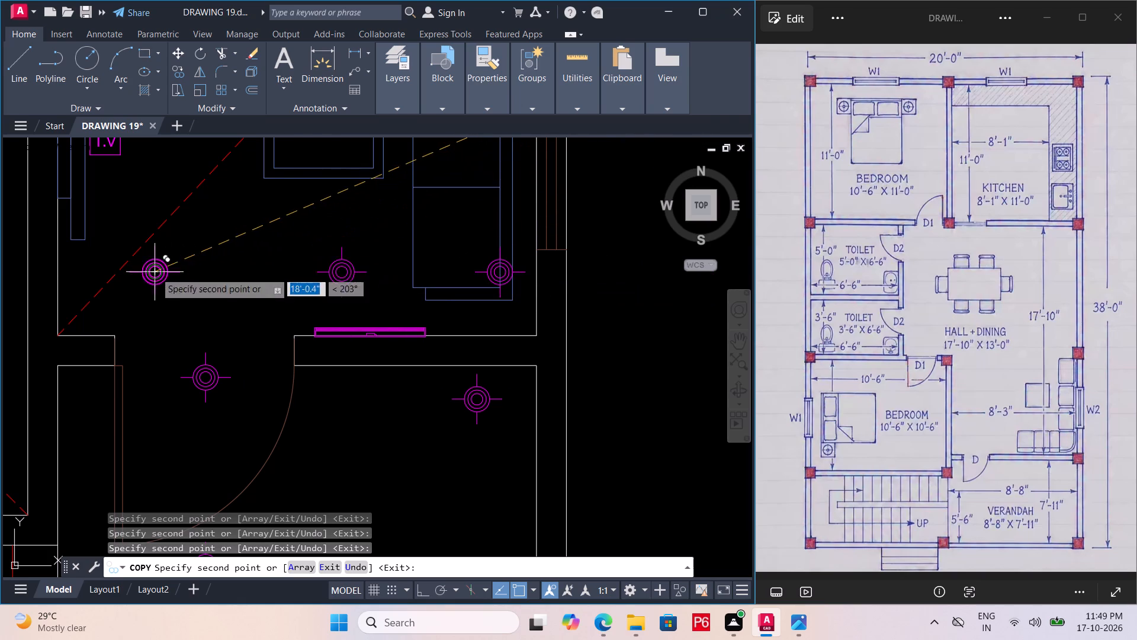
middle_drag(237, 221, 317, 376)
scroll(237, 221, down, 1)
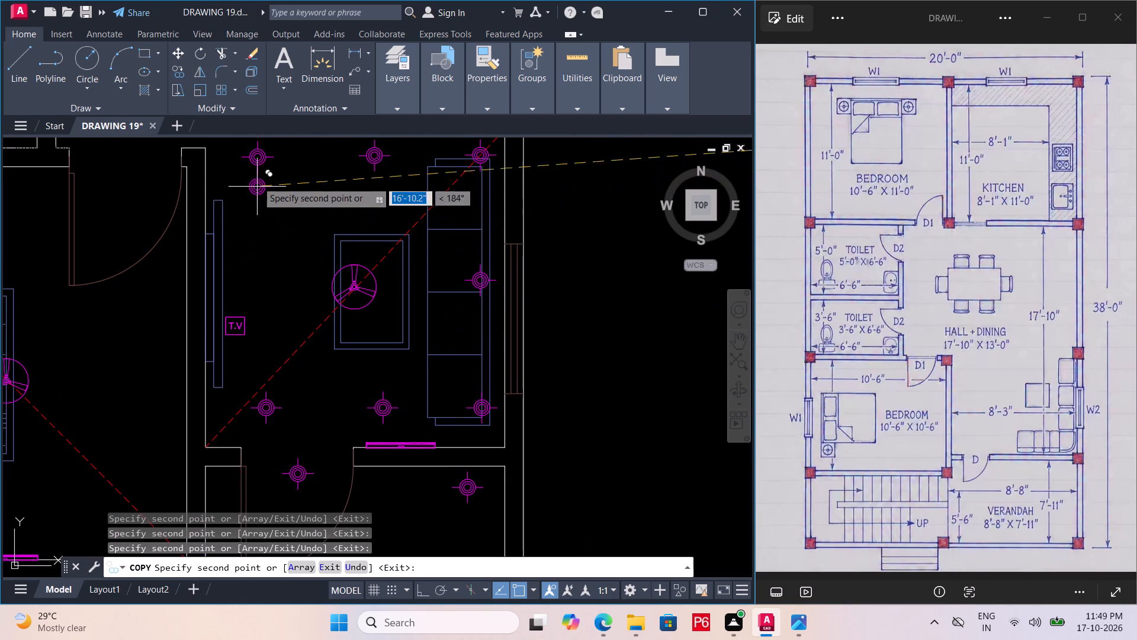
click(256, 281)
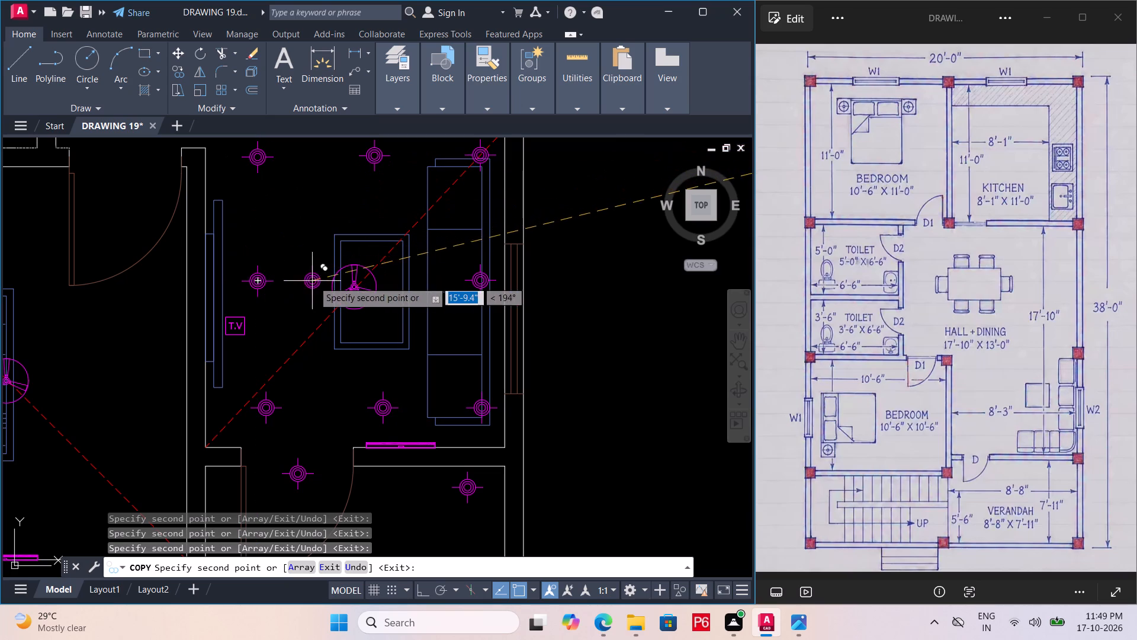
key(Escape)
scroll(287, 264, down, 3)
key(ctrl+s)
key(ctrl+s)
key(ctrl+s)
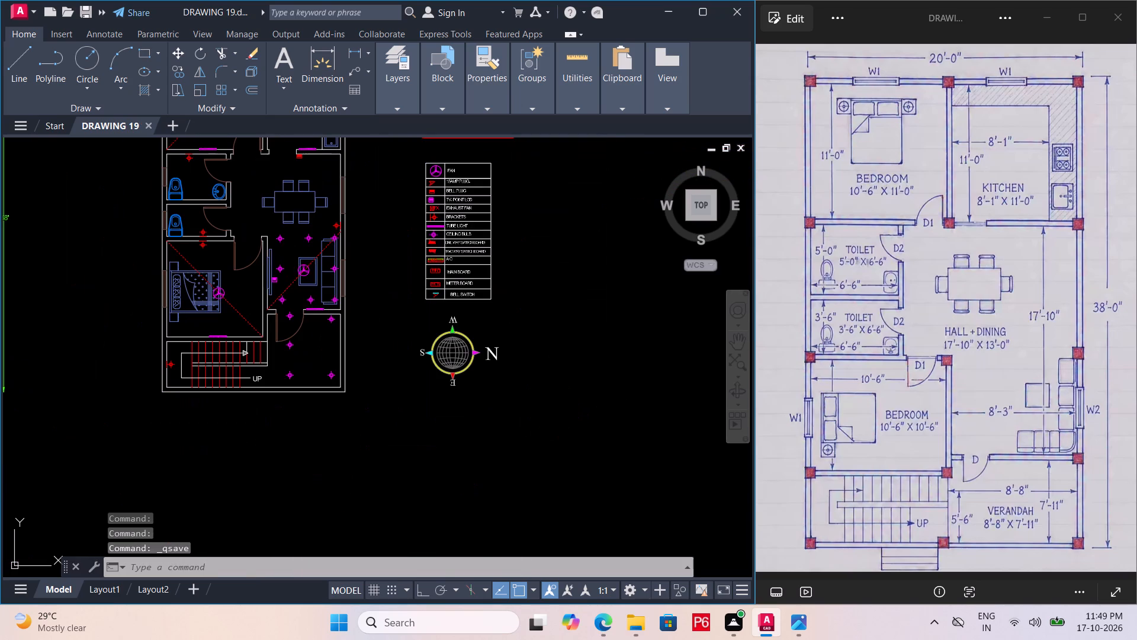
key(ctrl+s)
Copy the AC symbol with its text from the legend into the dining area, beside the side wall window.
scroll(455, 249, up, 3)
scroll(342, 303, up, 2)
click(319, 251)
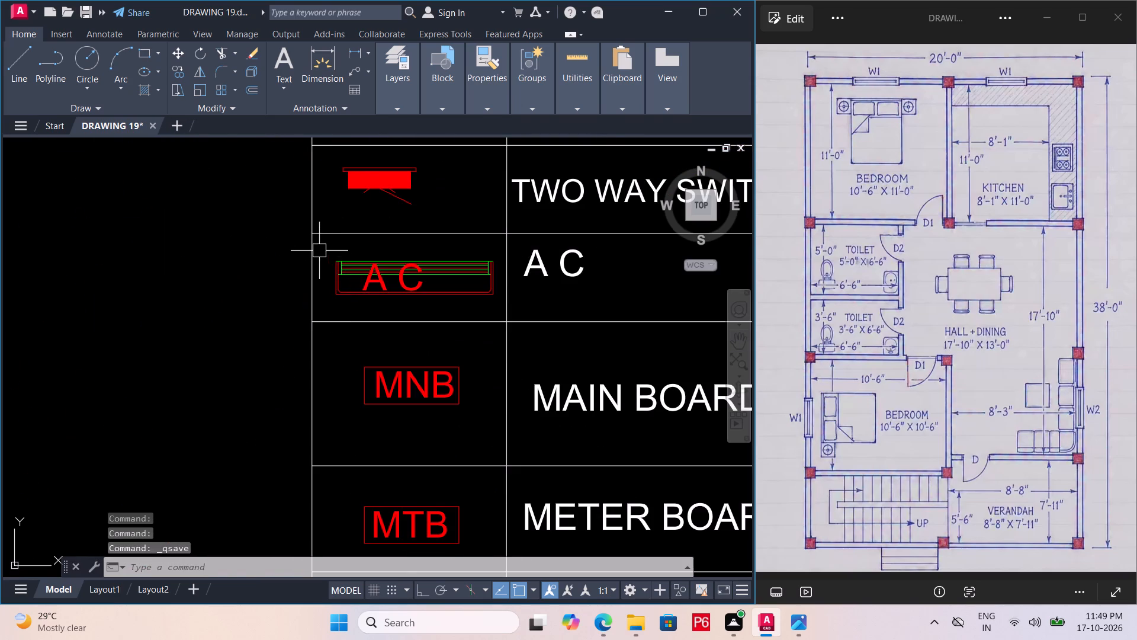
click(494, 309)
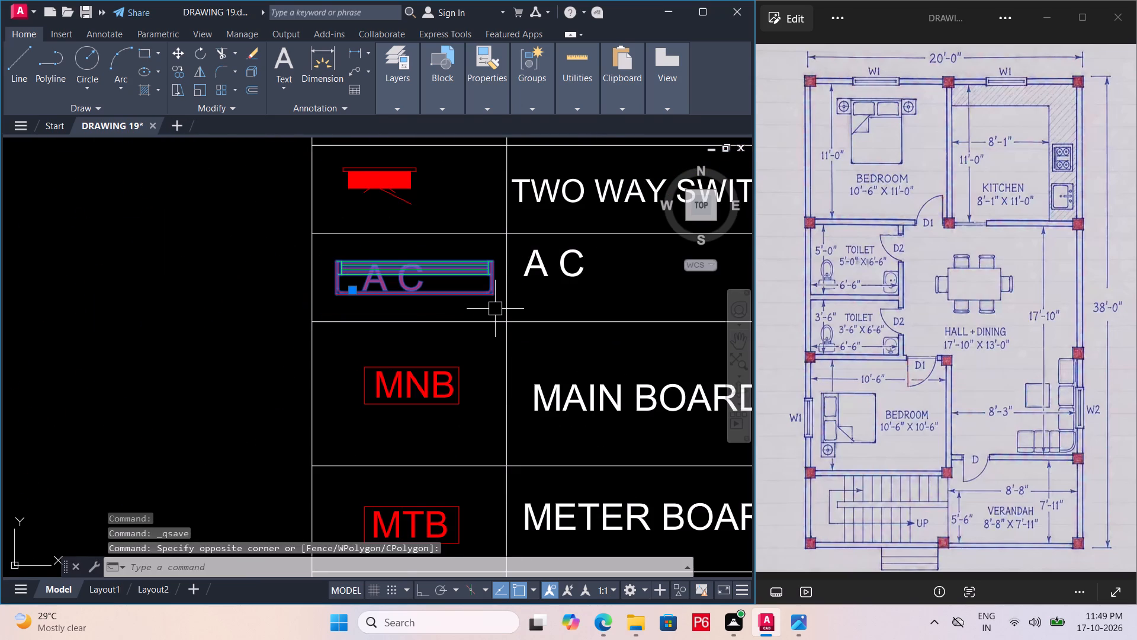
text(CO)
key(space)
click(444, 293)
middle_drag(182, 379, 496, 273)
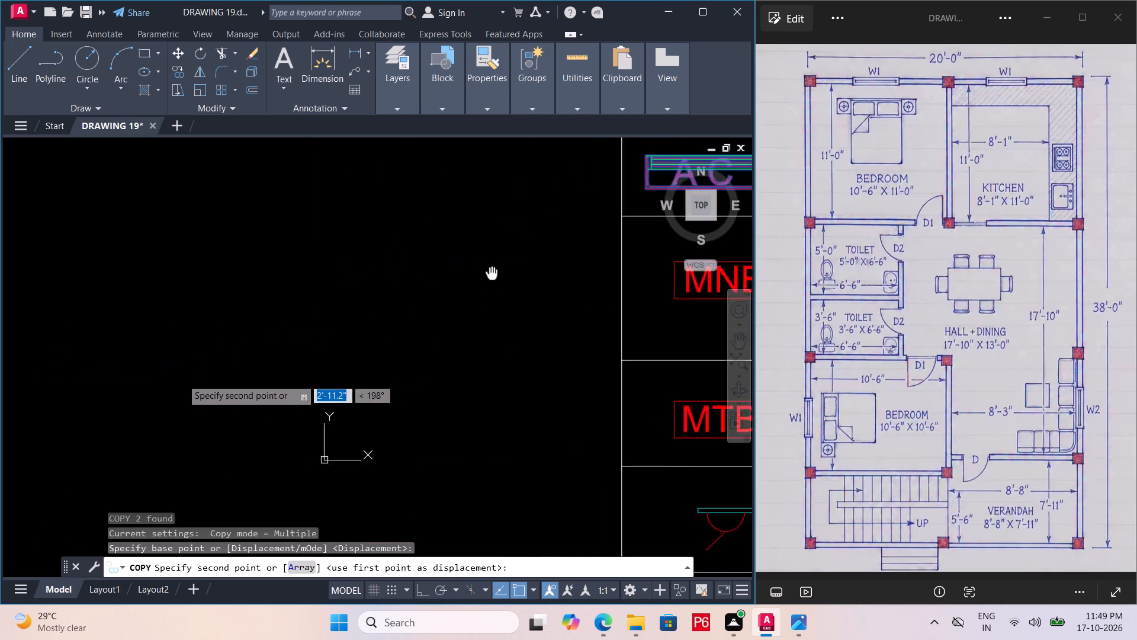
middle_drag(496, 273, 510, 271)
scroll(431, 295, down, 2)
middle_drag(278, 279, 625, 263)
middle_drag(311, 295, 223, 400)
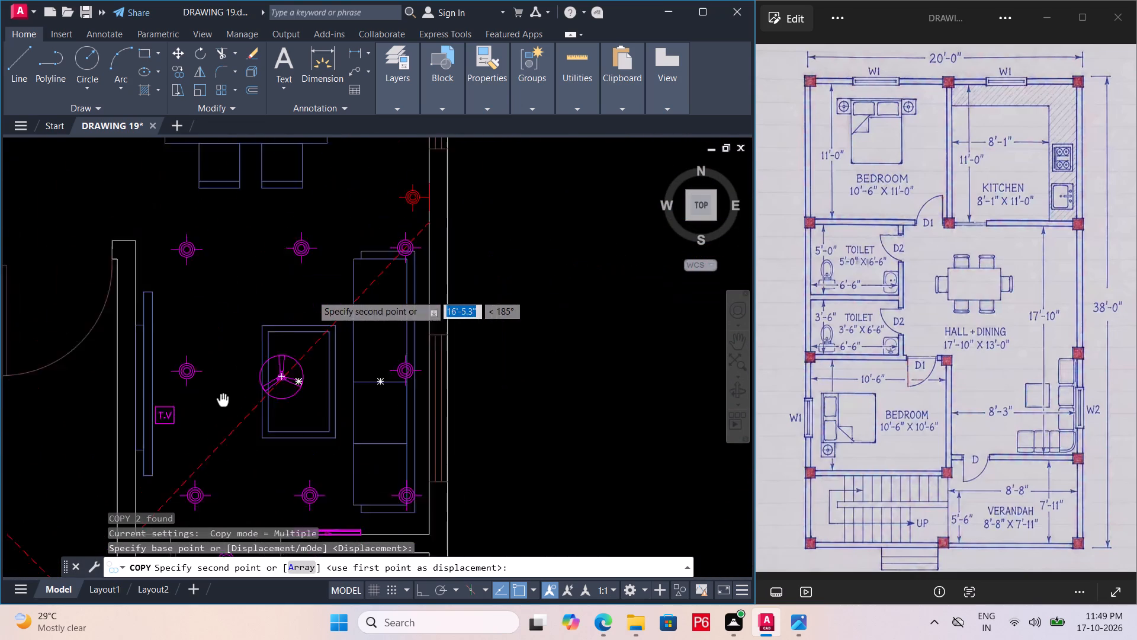
middle_drag(223, 400, 189, 480)
middle_drag(345, 157, 217, 274)
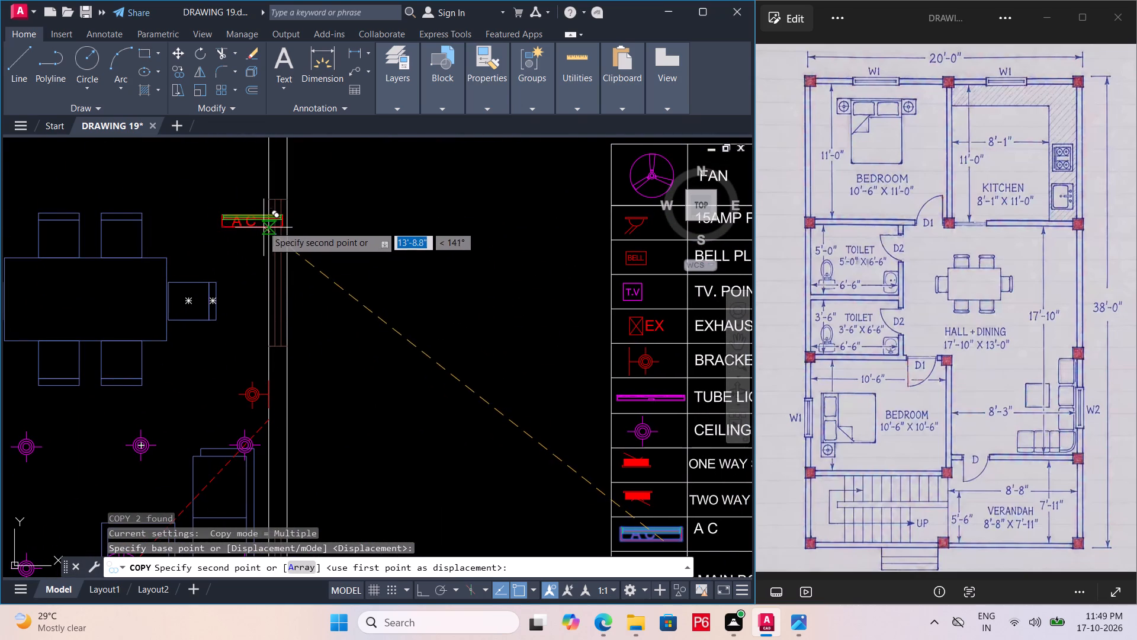
click(239, 214)
key(Escape)
Rotate the copied AC symbol a quarter turn counterclockwise about its lower corner nearest the window, parallel to the side wall.
scroll(233, 203, up, 2)
click(271, 174)
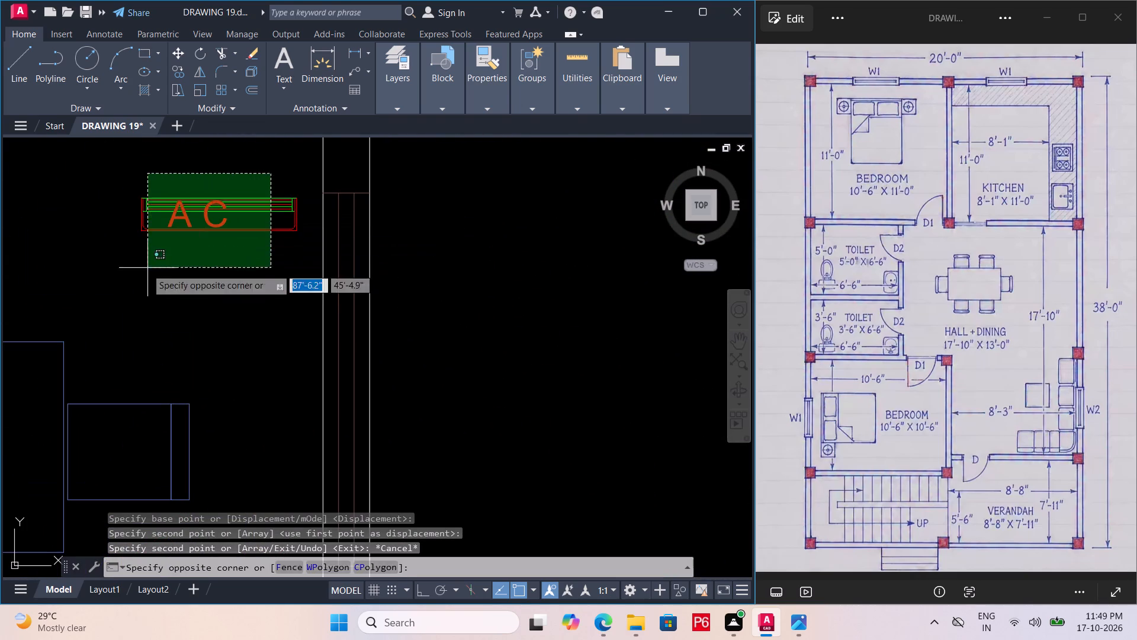
click(146, 269)
text(RO)
key(space)
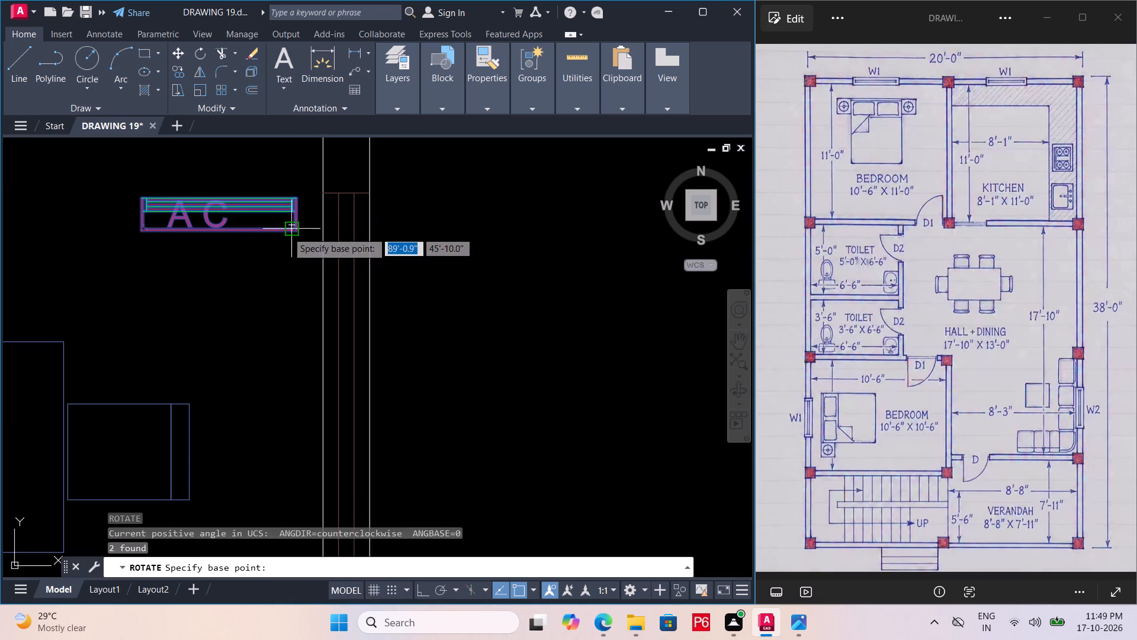
click(287, 232)
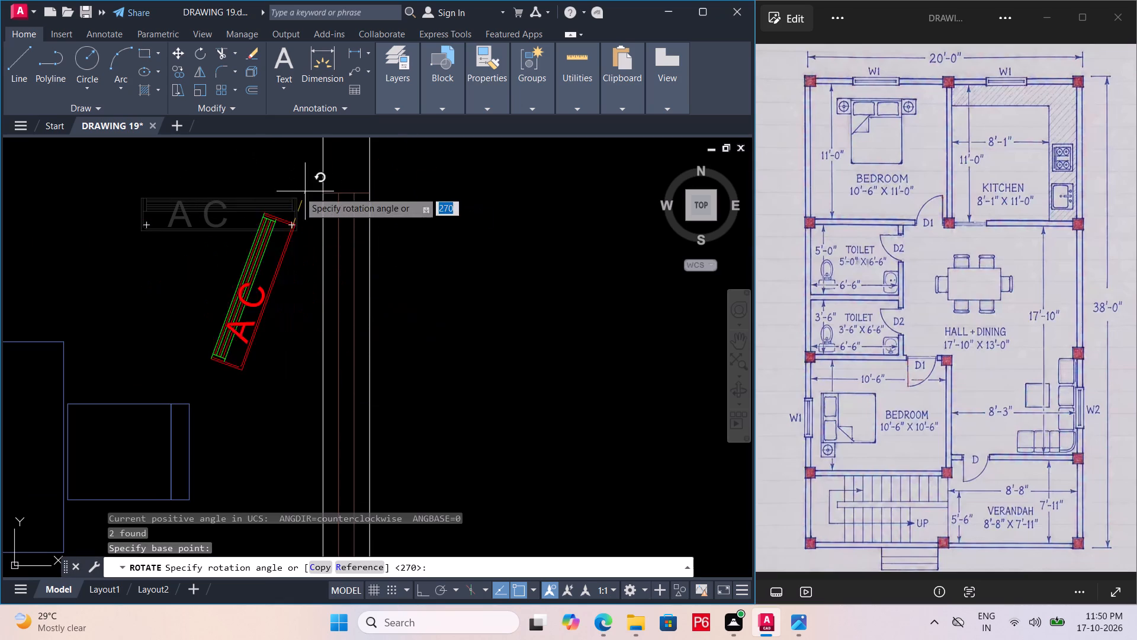
click(295, 191)
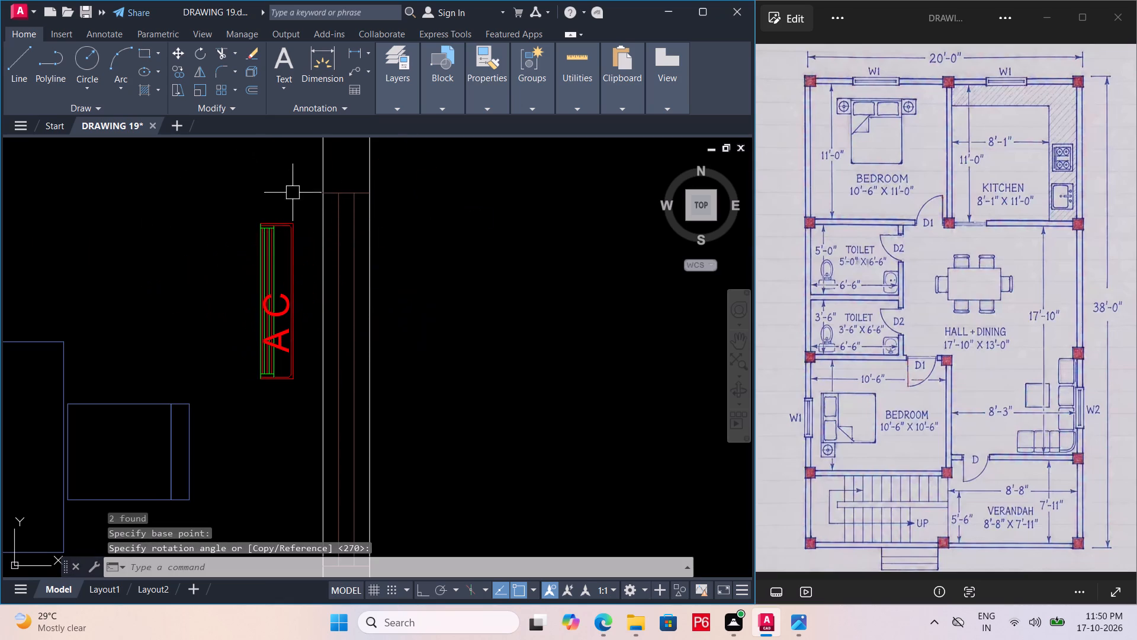
Move the rotated AC symbol by its back edge against the inner face of the dining side wall at the window, and save.
middle_drag(306, 283, 297, 300)
scroll(303, 293, down, 3)
middle_drag(291, 289, 288, 230)
scroll(288, 230, up, 2)
click(298, 254)
click(236, 276)
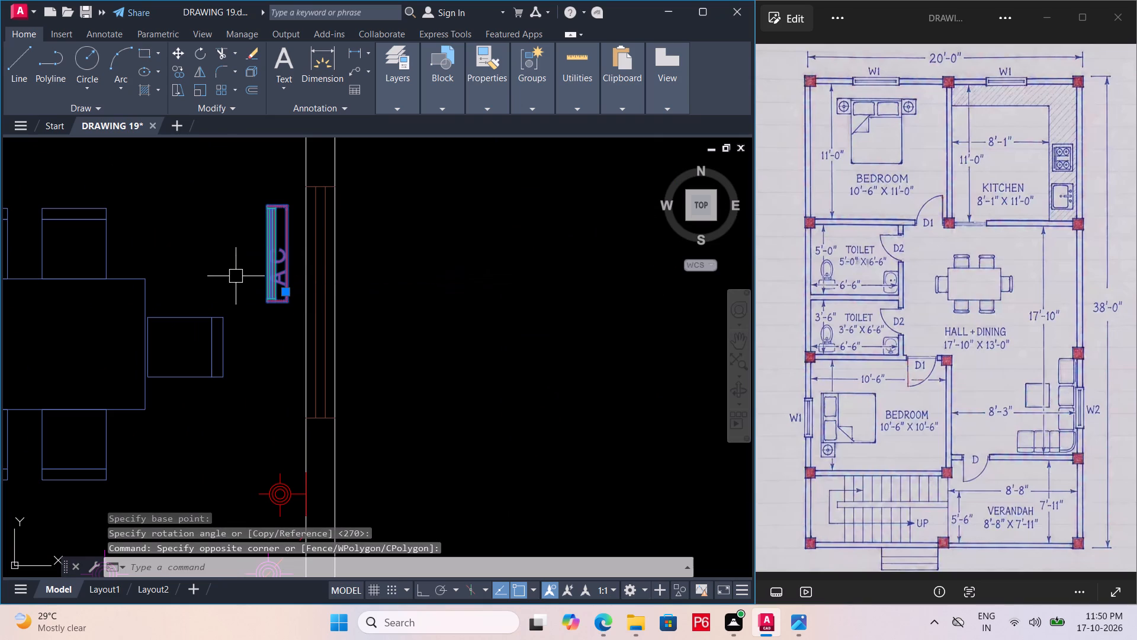
key(m)
key(space)
scroll(290, 257, up, 2)
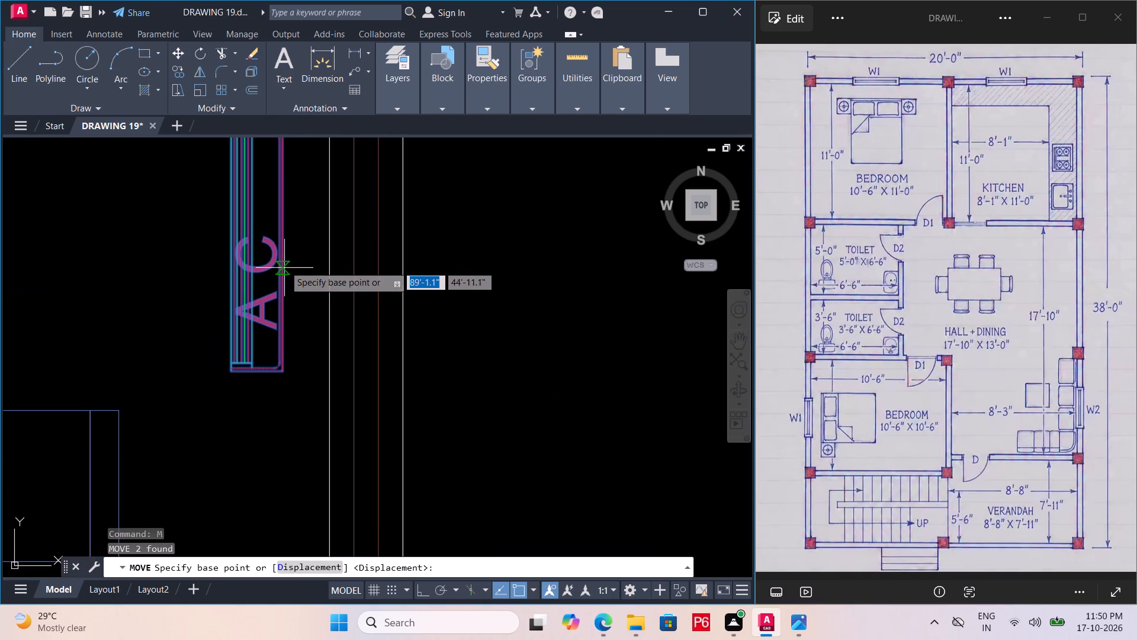
click(285, 242)
double_click(326, 251)
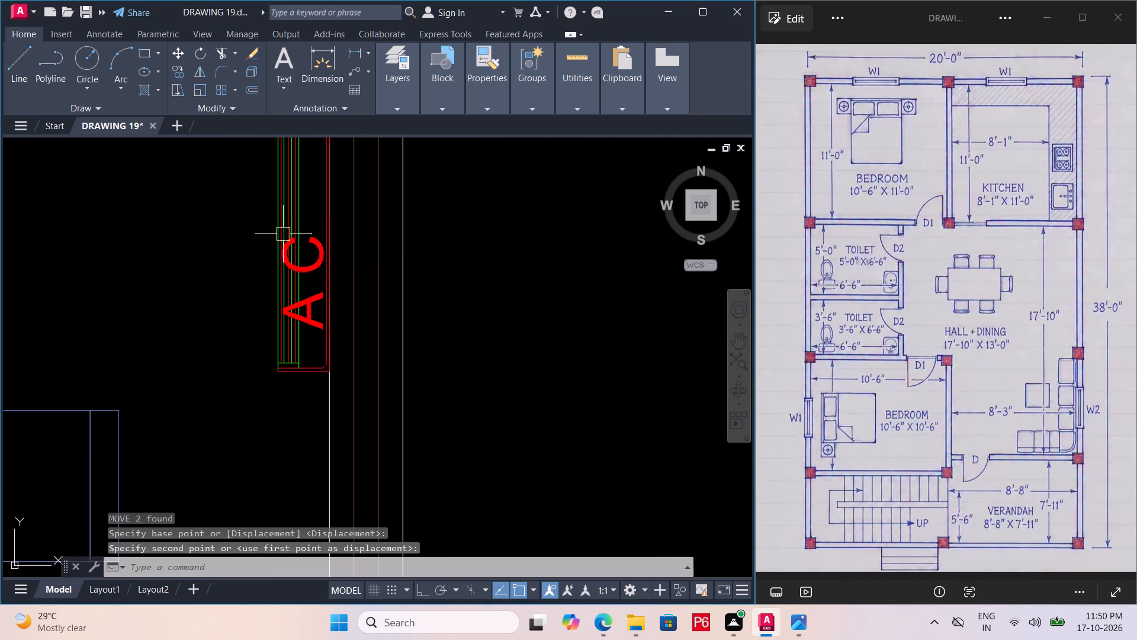
scroll(241, 207, down, 3)
key(ctrl+s)
key(ctrl+s)
key(ctrl+s)
Copy the AC symbol with its text from the dining side wall into the lower bedroom, between the bed and the hall wall.
ctrl+scroll(287, 226, down, 1)
ctrl+middle_drag(287, 226, 527, 193)
middle_drag(520, 196, 294, 270)
scroll(294, 270, up, 2)
middle_drag(475, 245, 0, 356)
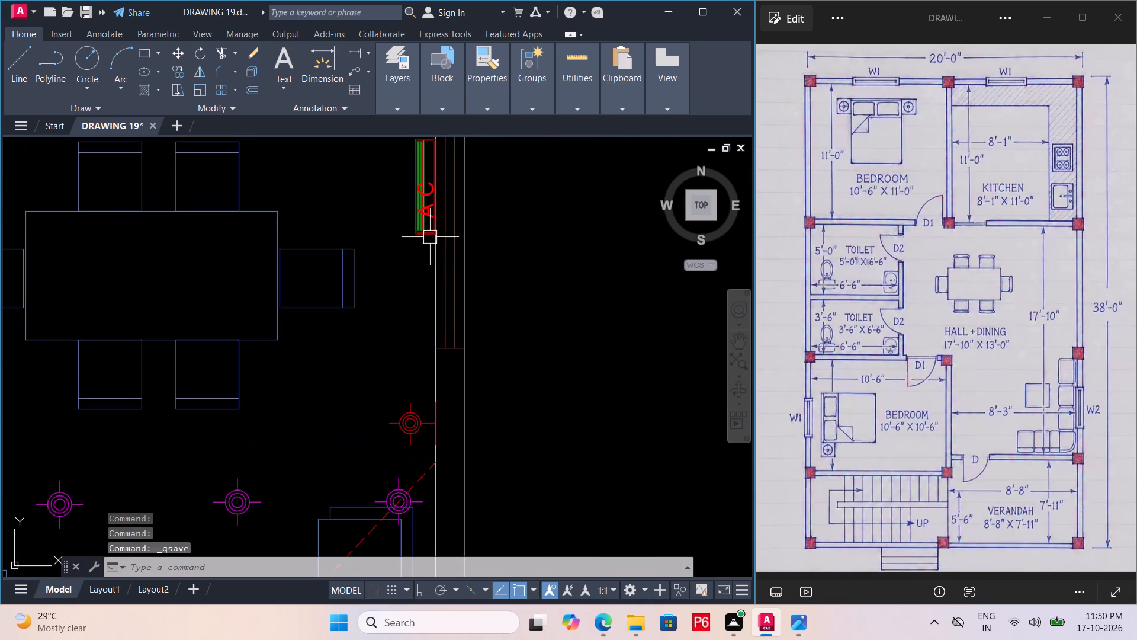
middle_drag(447, 235, 370, 341)
click(351, 231)
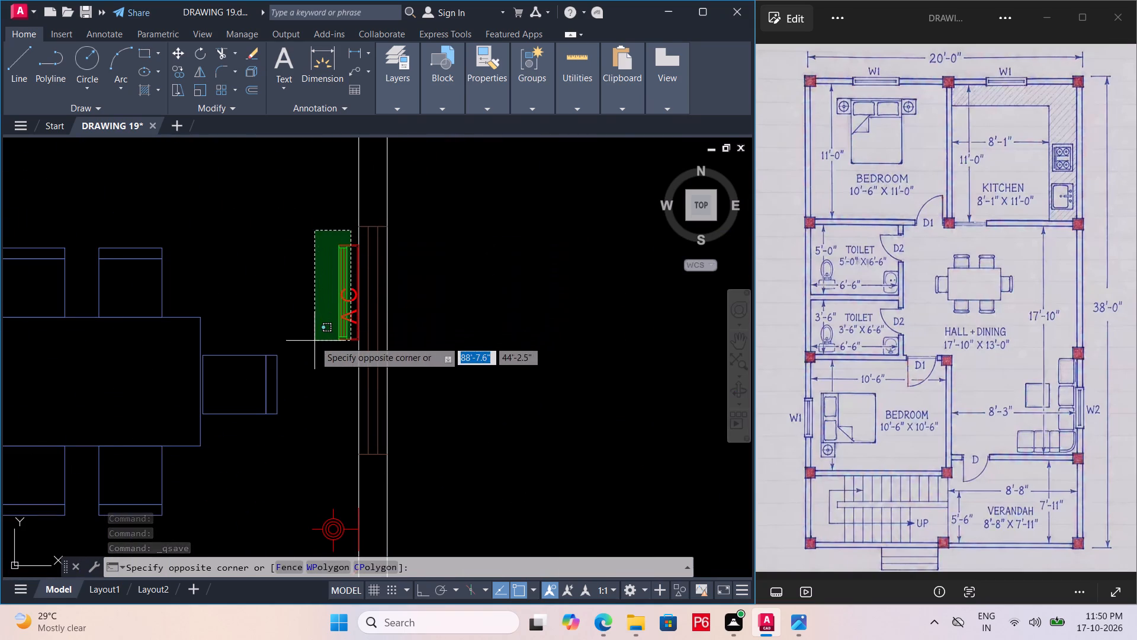
drag(314, 341, 317, 334)
middle_drag(349, 307, 435, 270)
key(m)
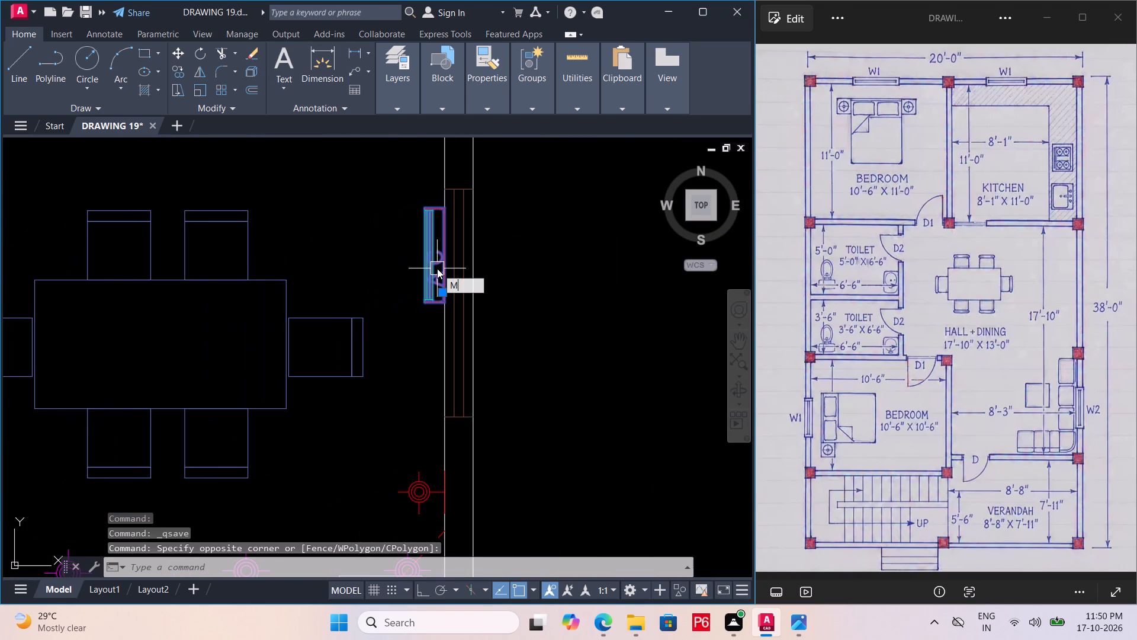
key(BackSpace)
text(CO)
key(space)
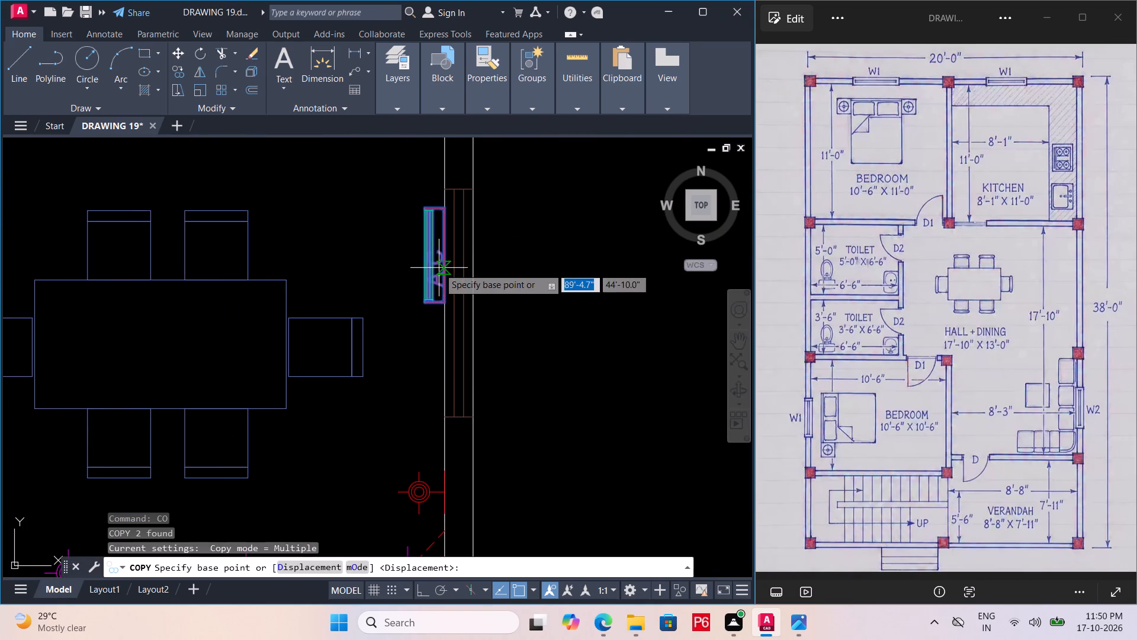
click(444, 260)
scroll(341, 204, down, 3)
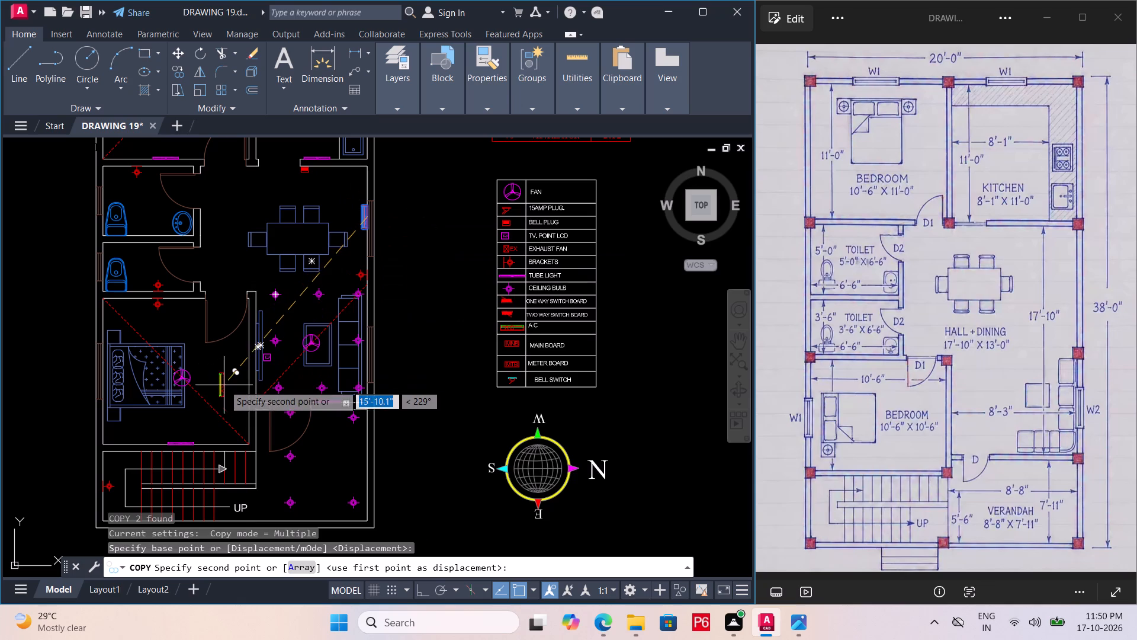
click(226, 375)
middle_drag(227, 374, 308, 498)
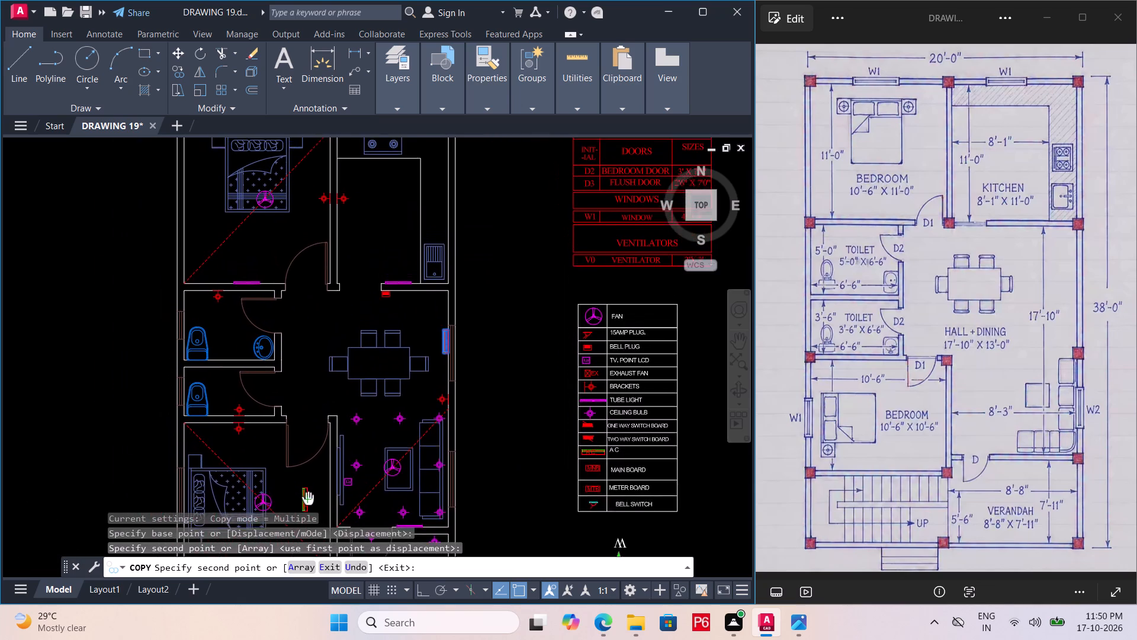
middle_drag(308, 498, 291, 415)
key(Escape)
scroll(291, 408, up, 3)
key(Escape)
Rotate the copied AC symbol 180 degrees about the midpoint of its back edge.
drag(244, 373, 254, 393)
drag(319, 498, 317, 487)
text(RO)
key(space)
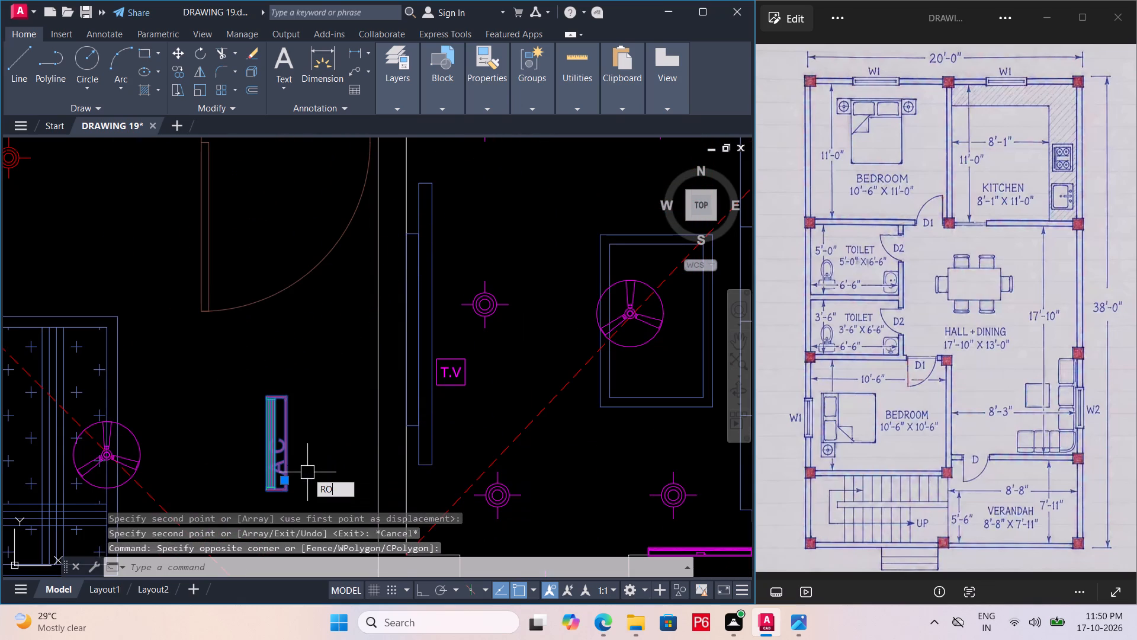
click(287, 448)
key(F8)
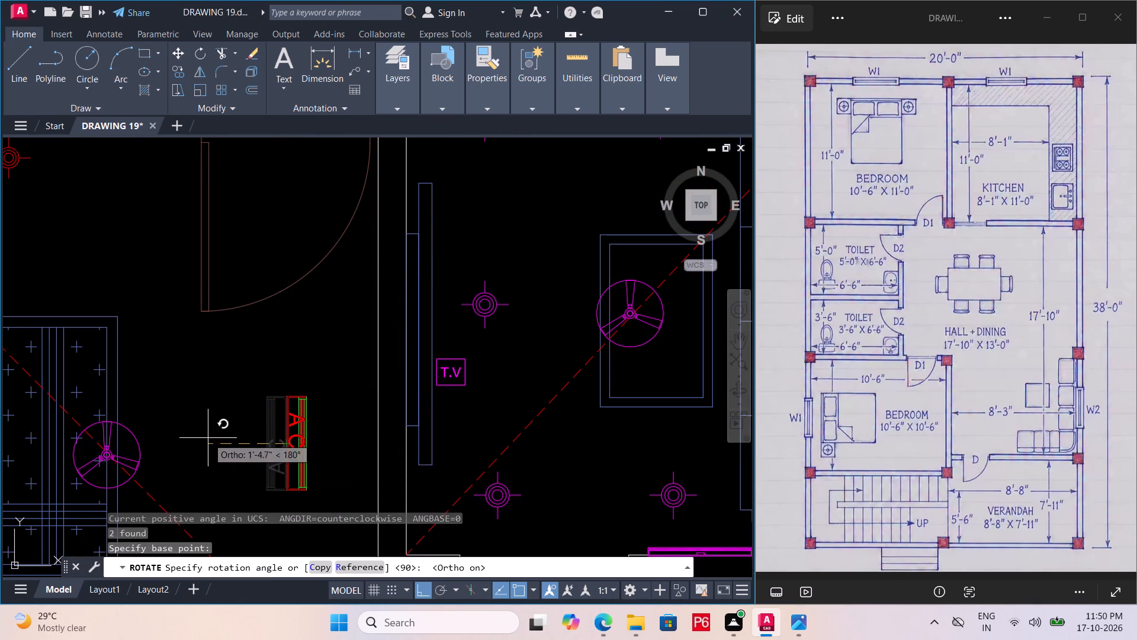
click(207, 436)
key(Escape)
Move the rotated AC symbol by its back edge straight across to the inner face of the lower bedroom's window wall, behind the bed headboard.
middle_drag(266, 373, 275, 303)
drag(269, 312, 282, 337)
click(355, 449)
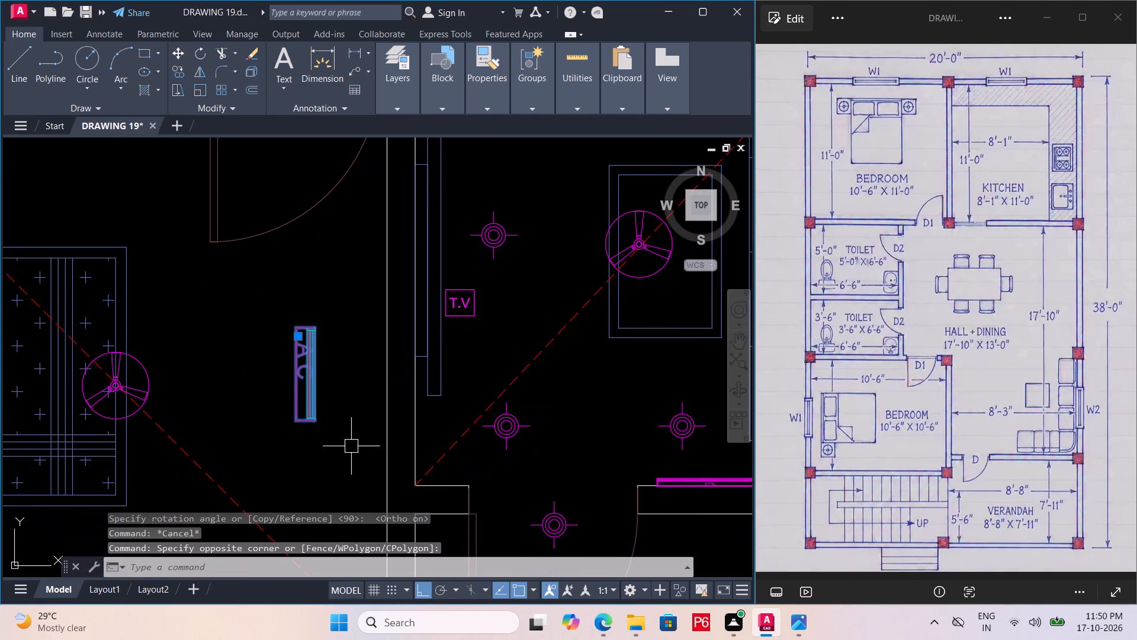
key(m)
key(space)
scroll(289, 389, up, 2)
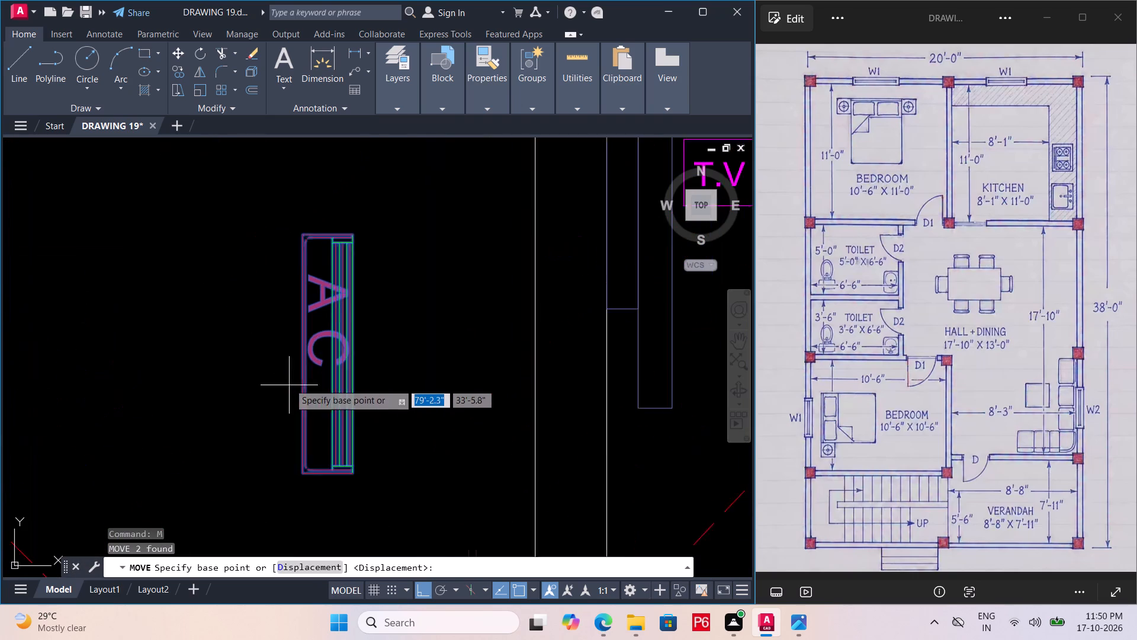
scroll(289, 383, up, 1)
click(309, 344)
scroll(309, 296, down, 3)
middle_drag(335, 291, 428, 322)
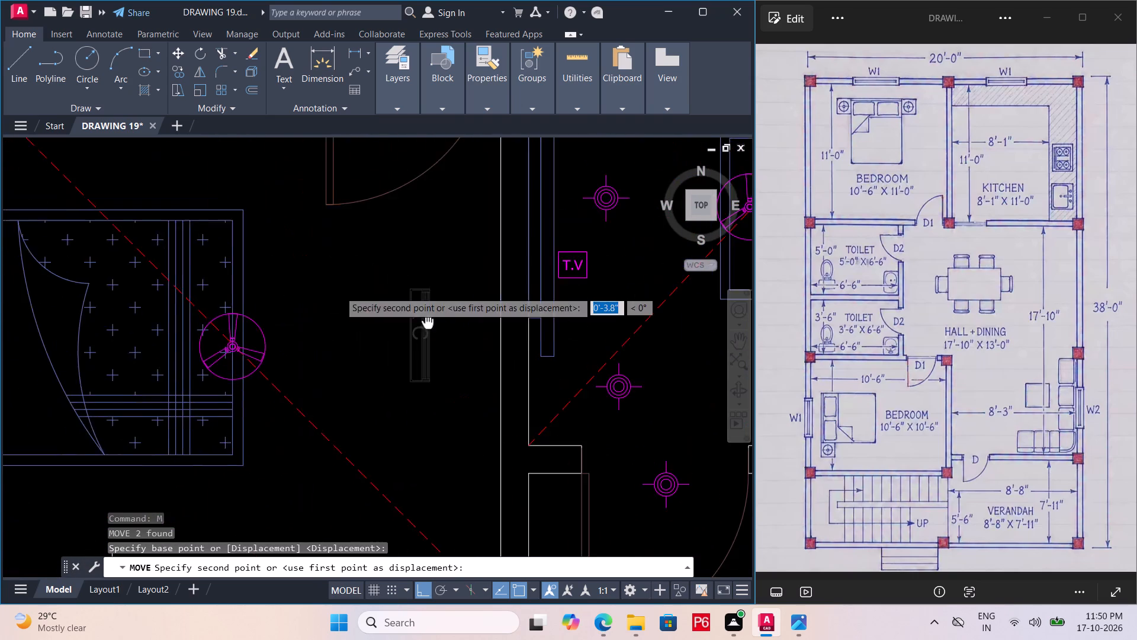
scroll(428, 322, down, 1)
middle_drag(428, 322, 431, 324)
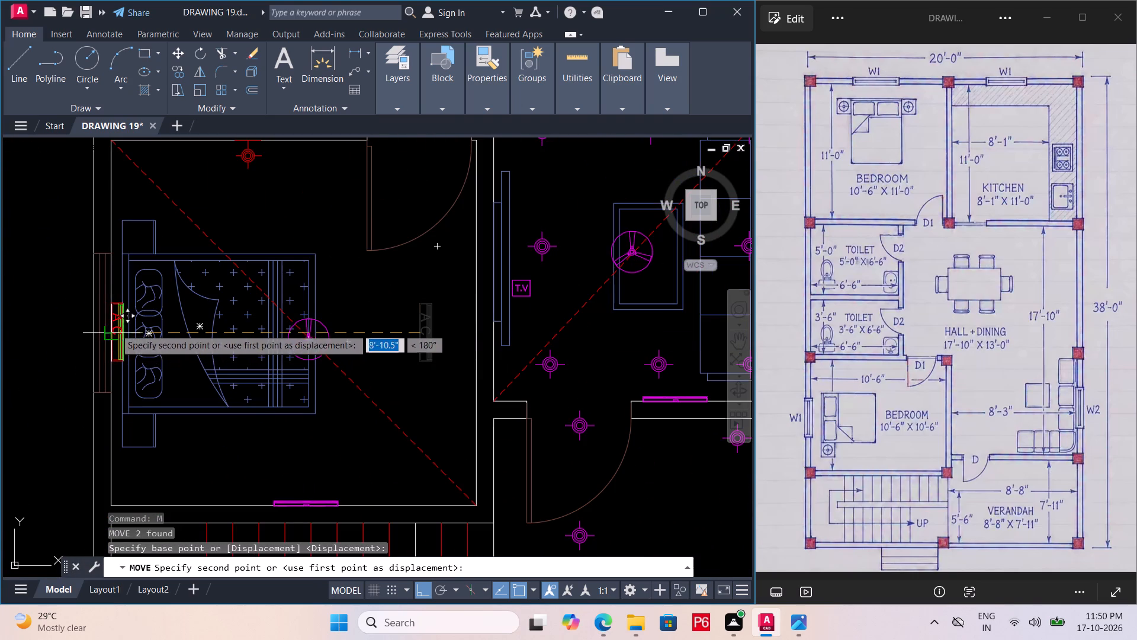
scroll(116, 324, up, 3)
double_click(99, 340)
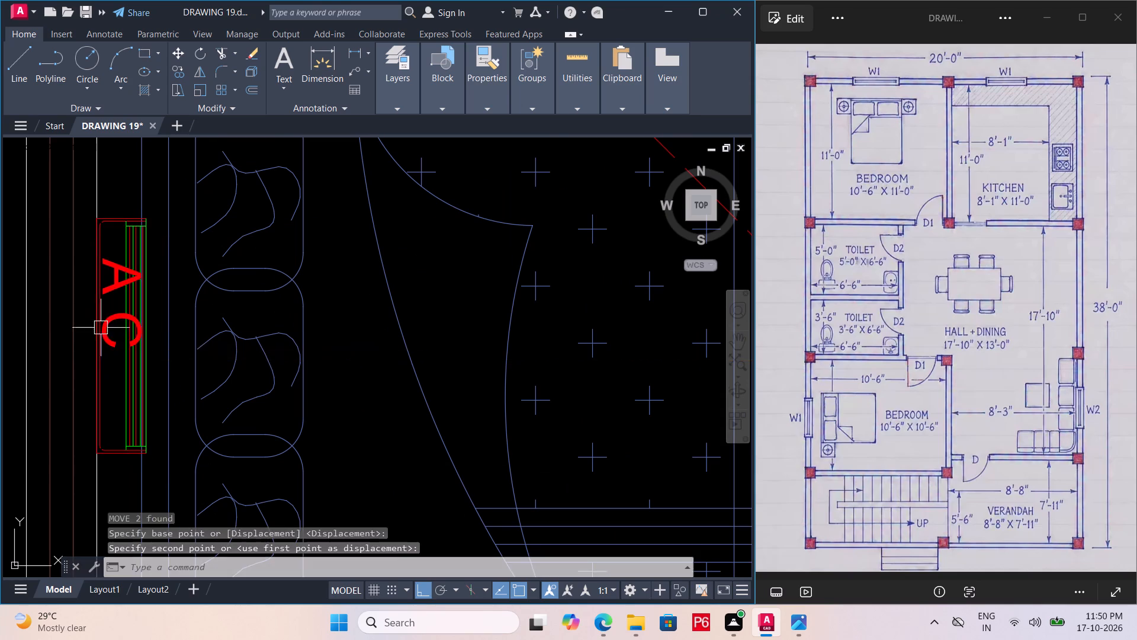
Copy the lower bedroom's AC symbol with its text about 21'-9" straight up onto the upper bedroom's outer side wall, and save the drawing.
scroll(181, 260, down, 3)
scroll(185, 276, up, 4)
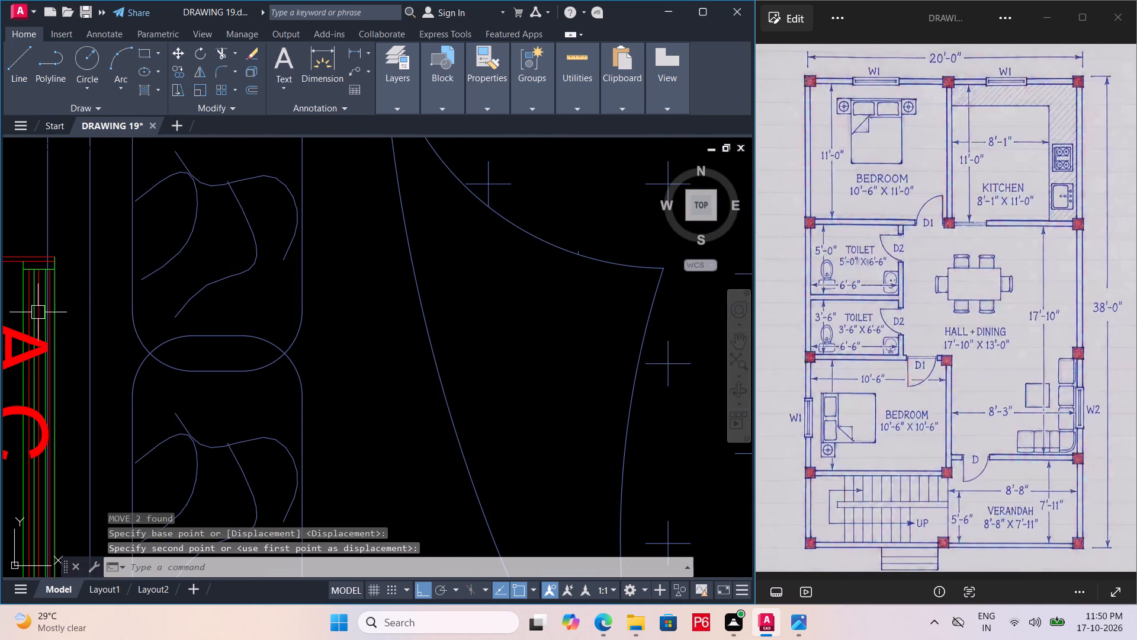
click(28, 351)
ctrl+click(27, 267)
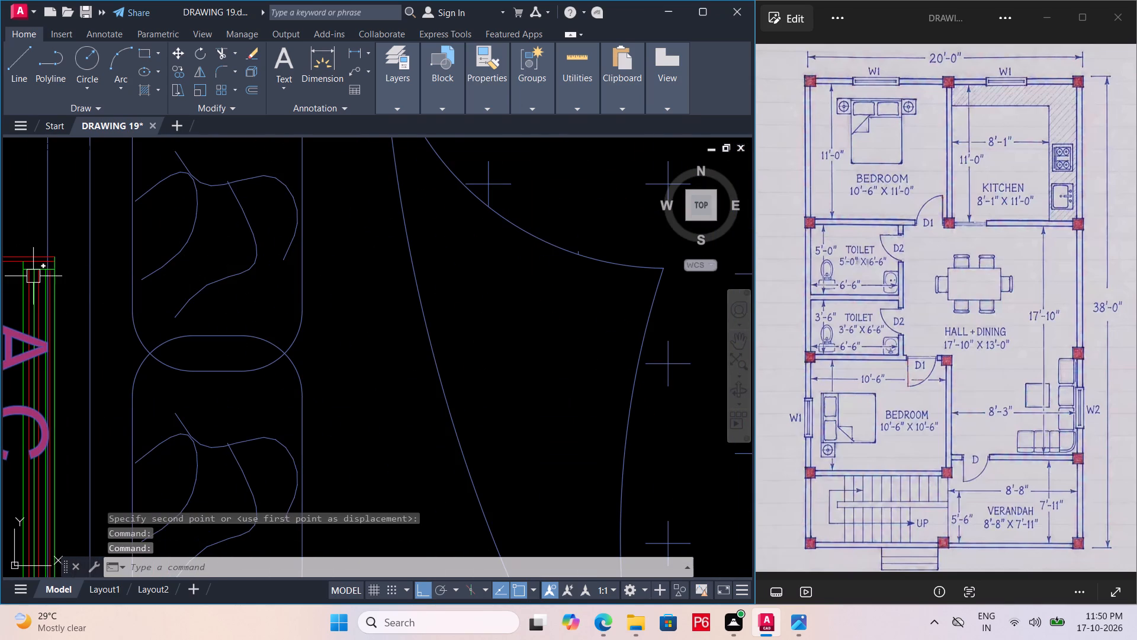
click(33, 276)
middle_drag(60, 339, 287, 296)
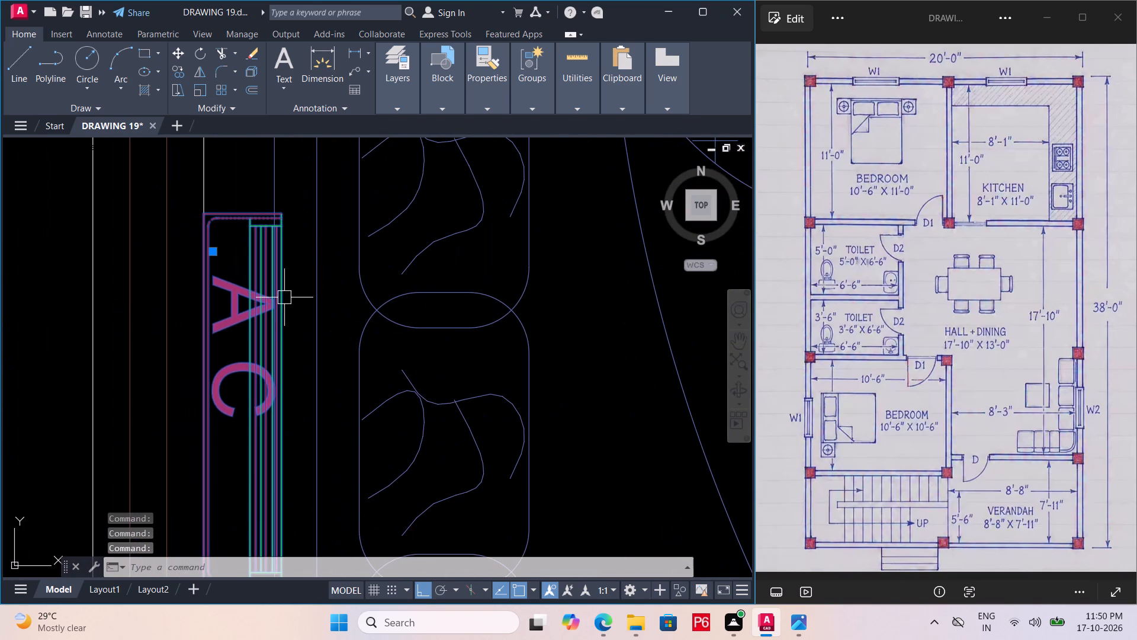
key(c)
key(o)
key(space)
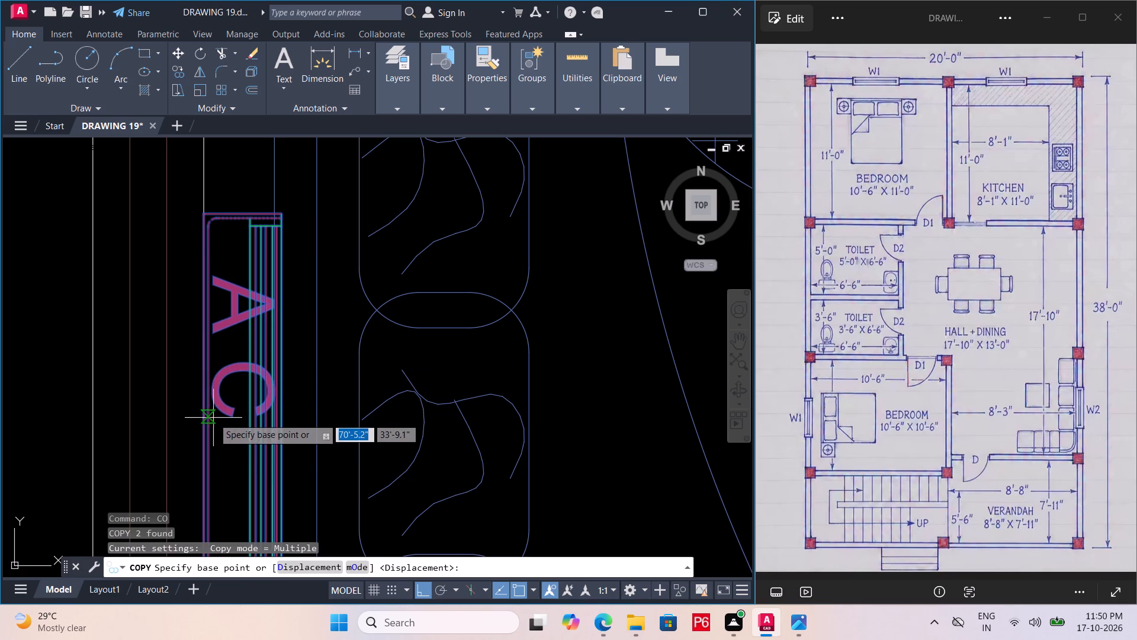
drag(208, 408, 208, 401)
scroll(240, 276, down, 6)
middle_drag(270, 289, 188, 443)
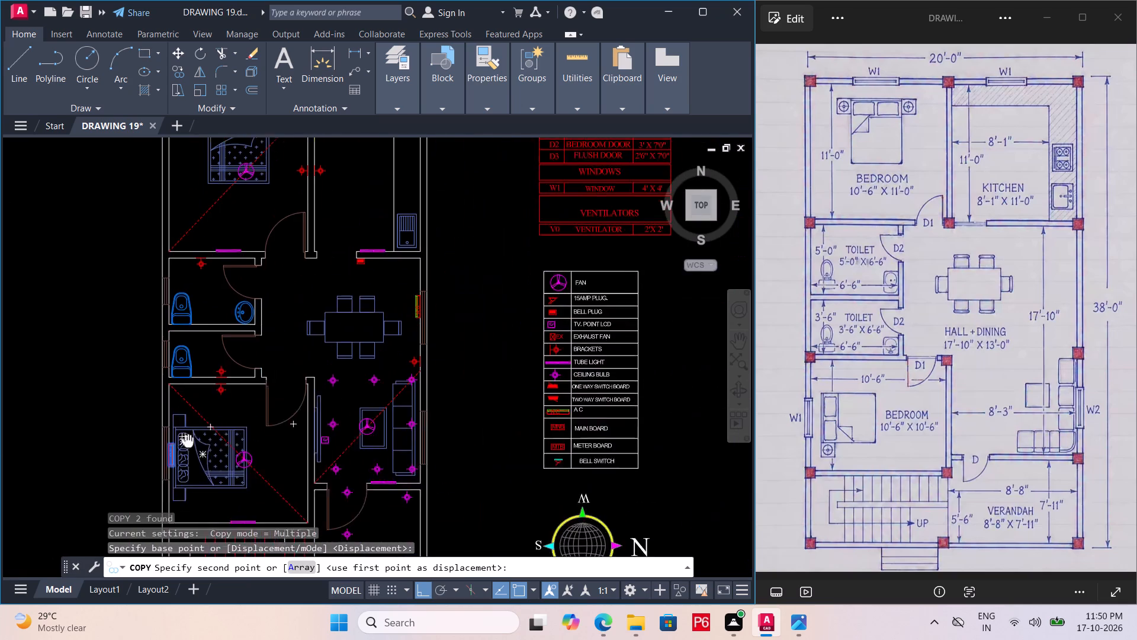
middle_drag(188, 443, 187, 484)
scroll(175, 169, up, 2)
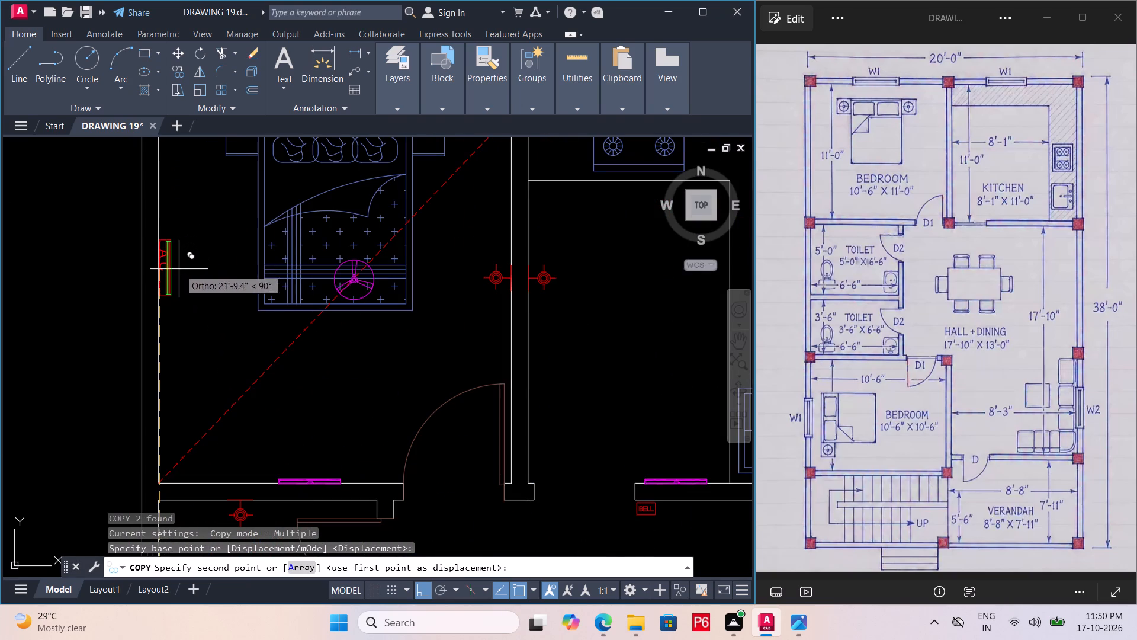
drag(179, 269, 185, 261)
scroll(220, 210, down, 2)
key(ctrl+s)
key(ctrl+s)
key(ctrl+s)
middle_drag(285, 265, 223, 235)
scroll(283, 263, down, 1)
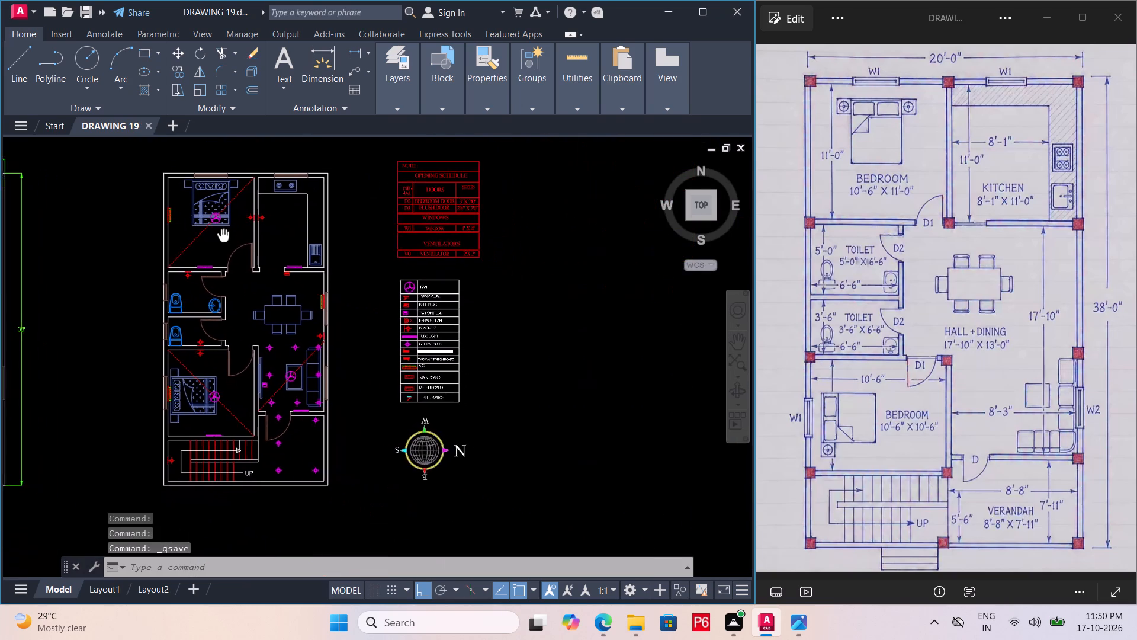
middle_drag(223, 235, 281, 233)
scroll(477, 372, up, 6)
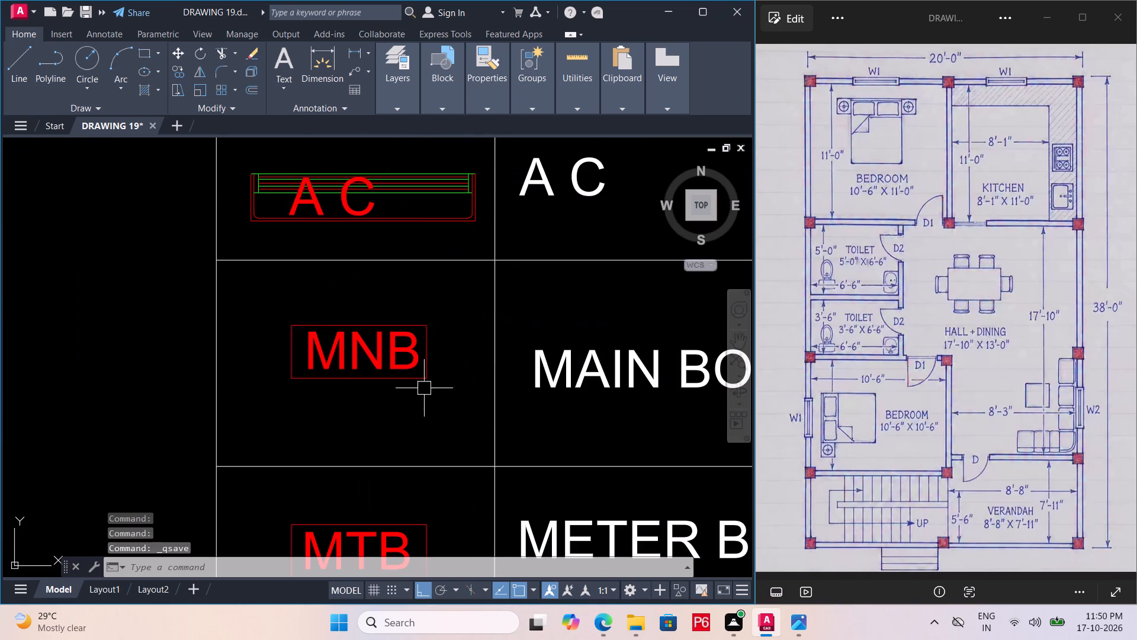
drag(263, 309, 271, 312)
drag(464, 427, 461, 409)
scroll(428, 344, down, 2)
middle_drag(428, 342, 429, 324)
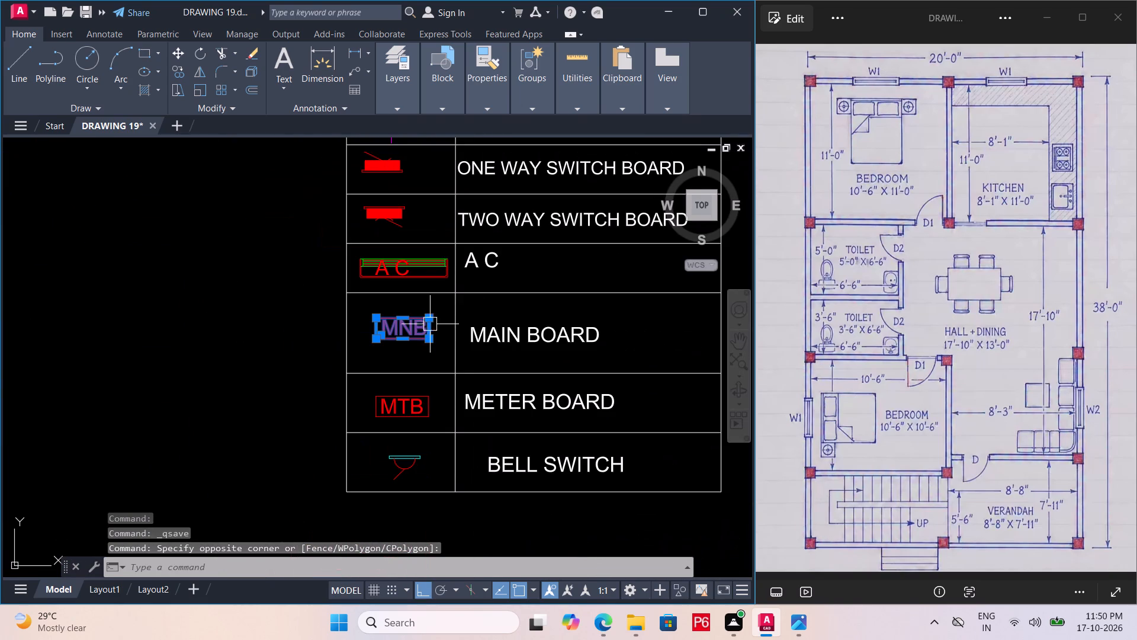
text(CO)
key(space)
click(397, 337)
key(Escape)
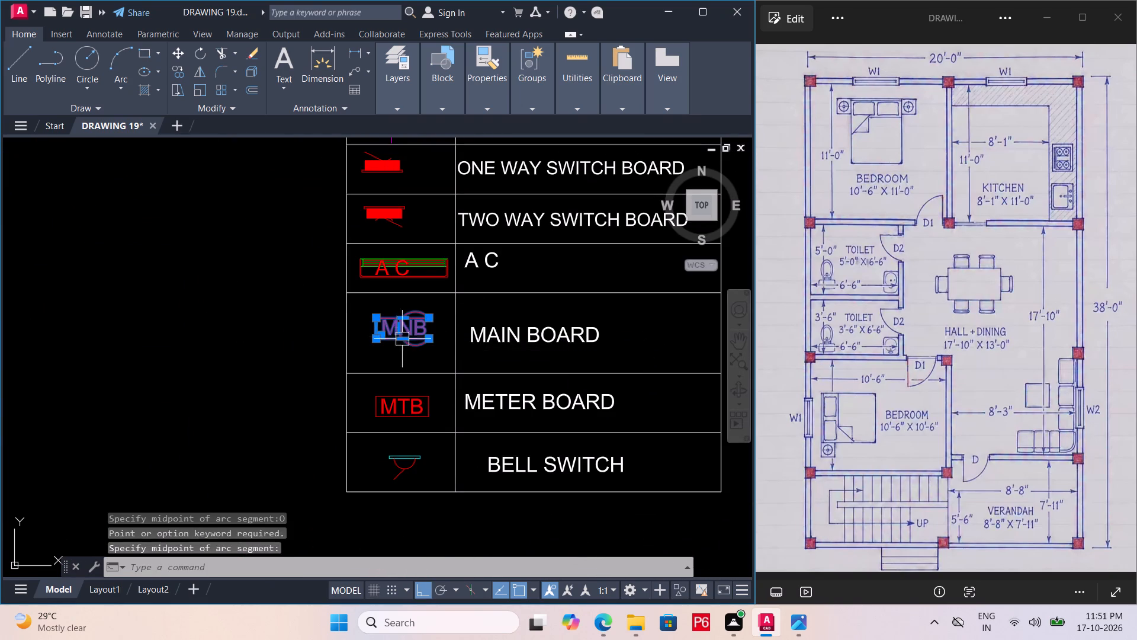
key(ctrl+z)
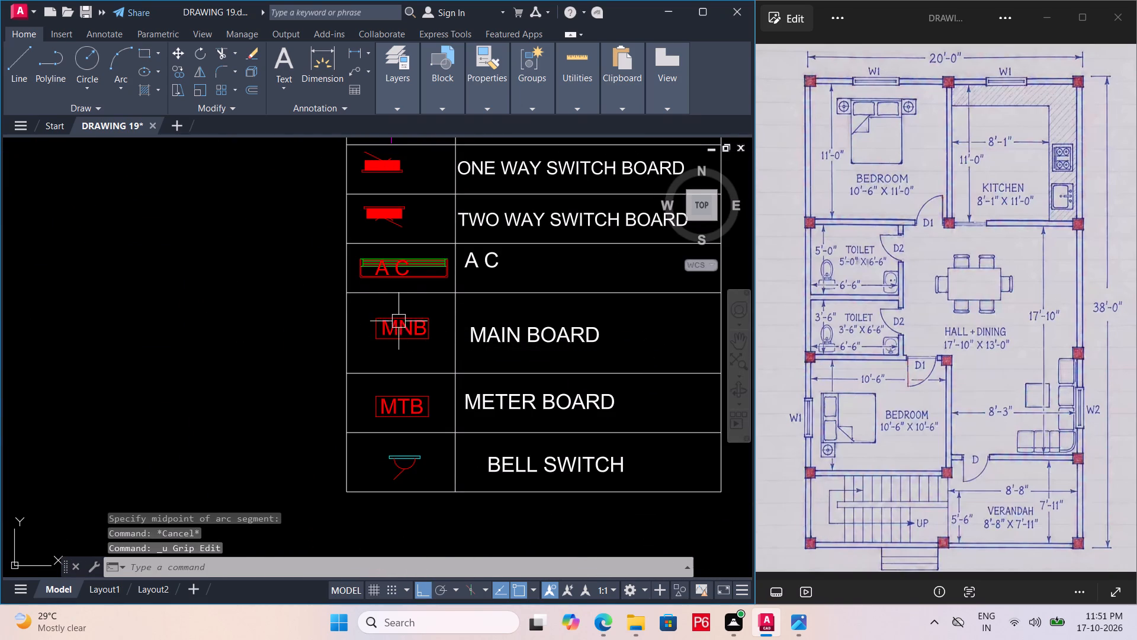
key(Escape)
Copy the MNB main board symbol from the legend into the verandah, just below the hall wall between the tube light and the ceiling bulb.
click(363, 308)
click(445, 348)
text(CO)
key(space)
click(408, 340)
scroll(373, 240, down, 3)
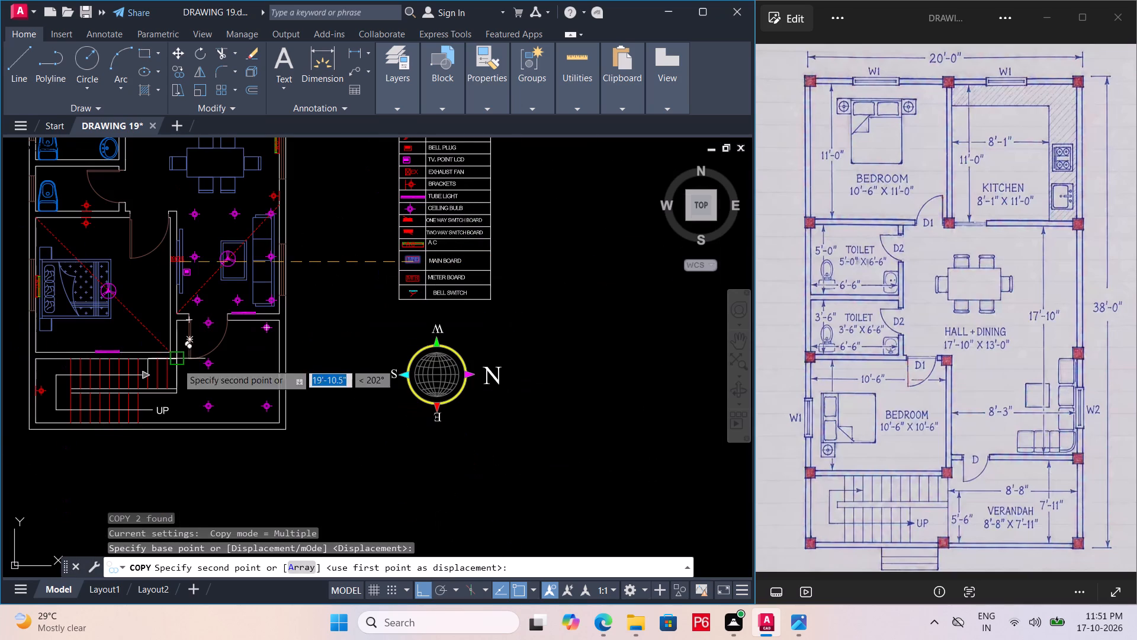
key(F8)
middle_drag(271, 367, 429, 334)
scroll(420, 300, up, 3)
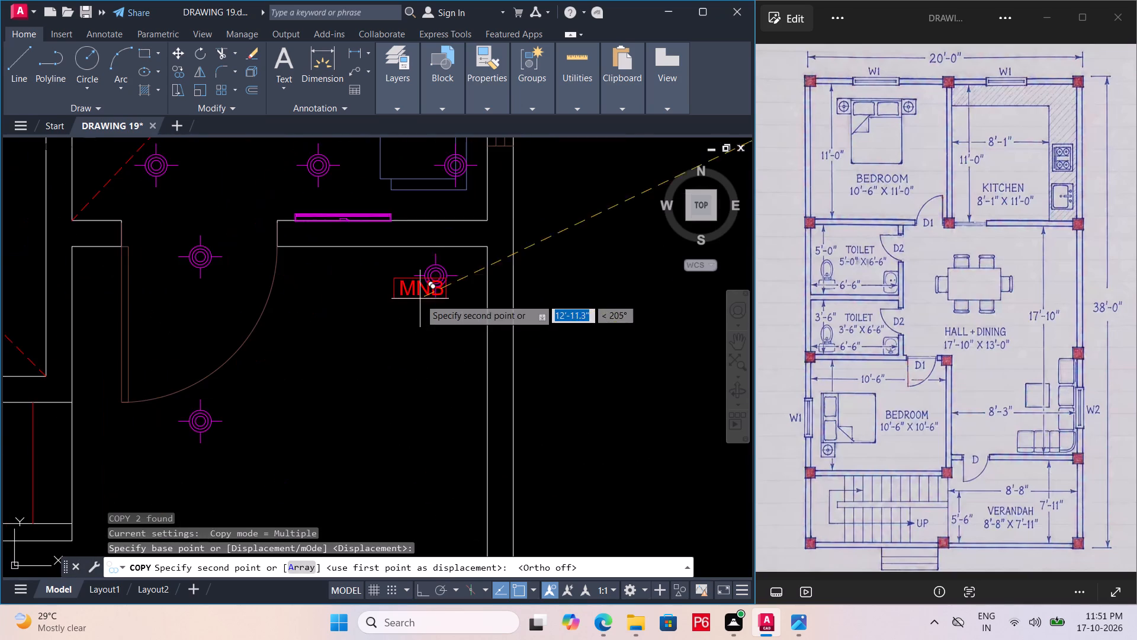
scroll(331, 286, up, 2)
middle_drag(426, 280, 349, 350)
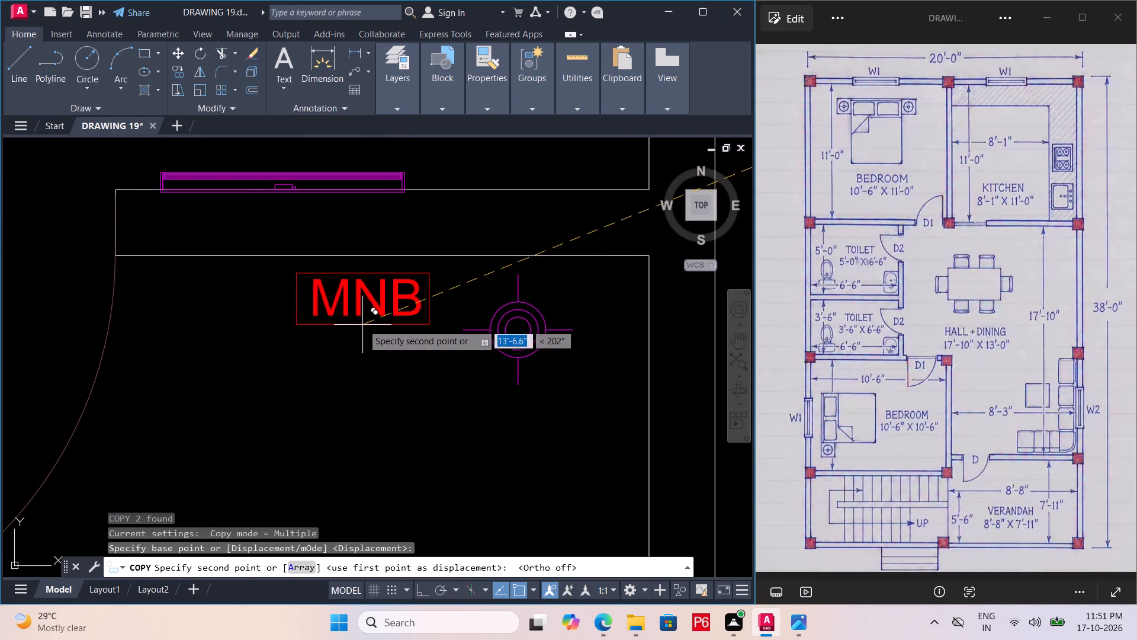
click(364, 314)
scroll(314, 317, down, 3)
key(space)
Copy the MTB meter board symbol from the legend into the hall corner between the TV wall and the entrance door, below the ceiling bulb.
middle_drag(449, 261, 407, 276)
scroll(449, 261, down, 1)
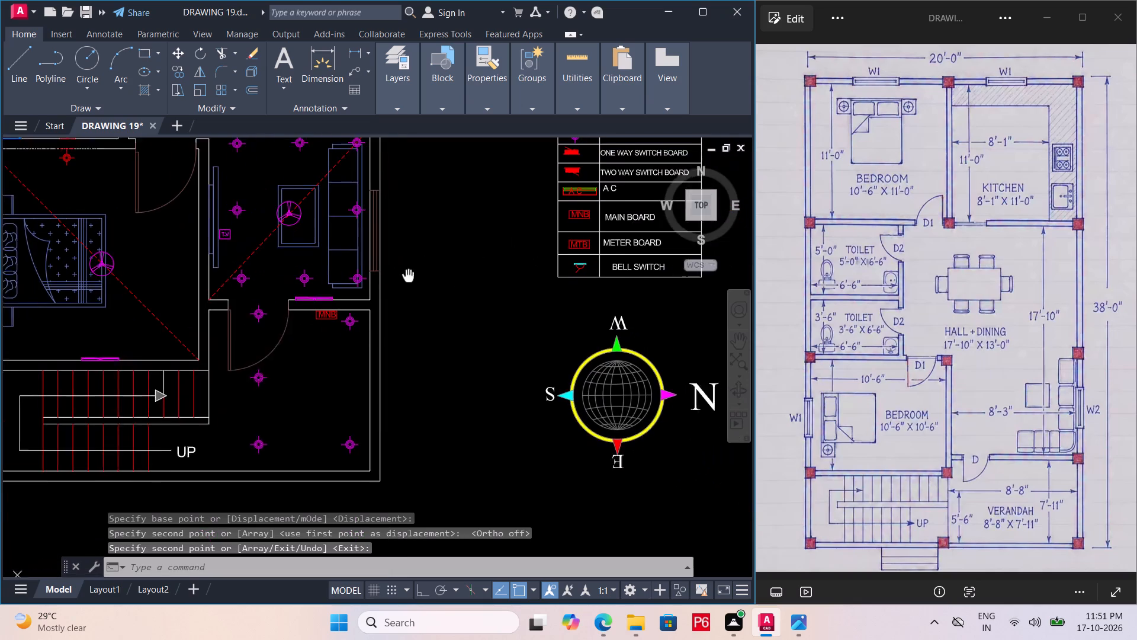
middle_drag(407, 276, 384, 294)
scroll(603, 245, up, 3)
drag(364, 292, 355, 292)
click(345, 295)
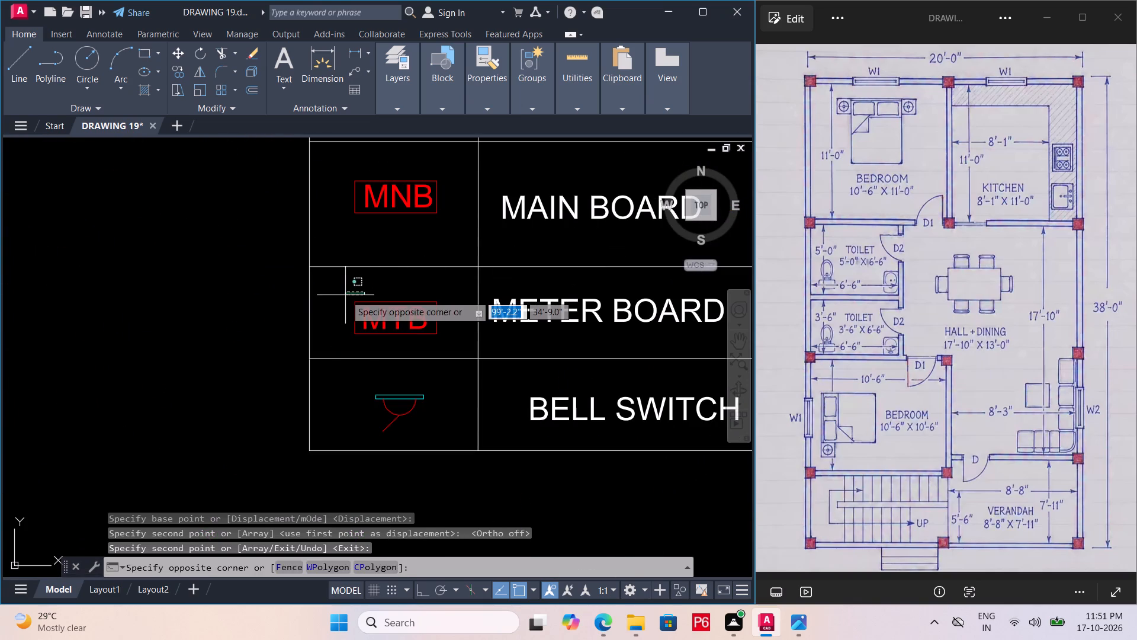
drag(352, 293, 358, 293)
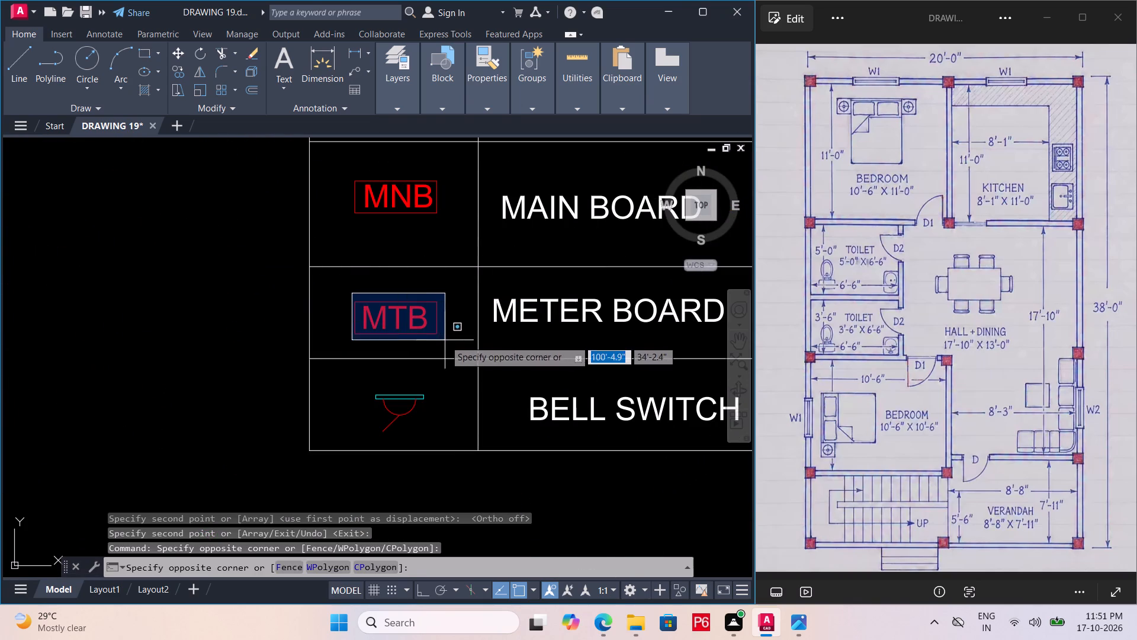
click(445, 340)
text(CO)
key(space)
click(408, 318)
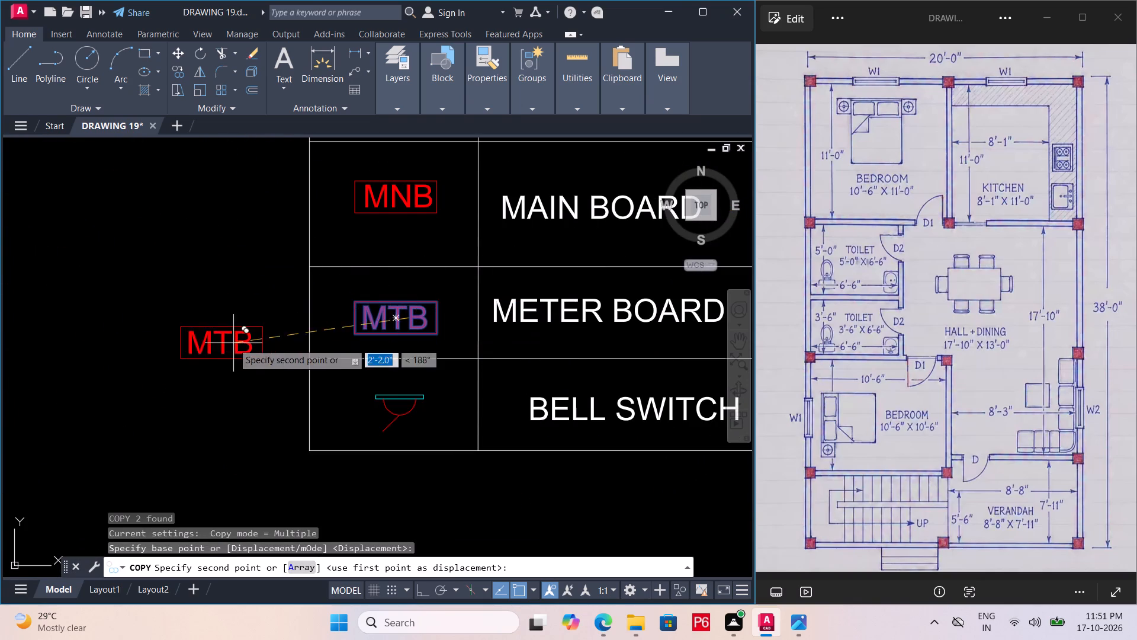
middle_drag(235, 339, 487, 168)
scroll(544, 193, down, 3)
middle_drag(237, 232, 330, 364)
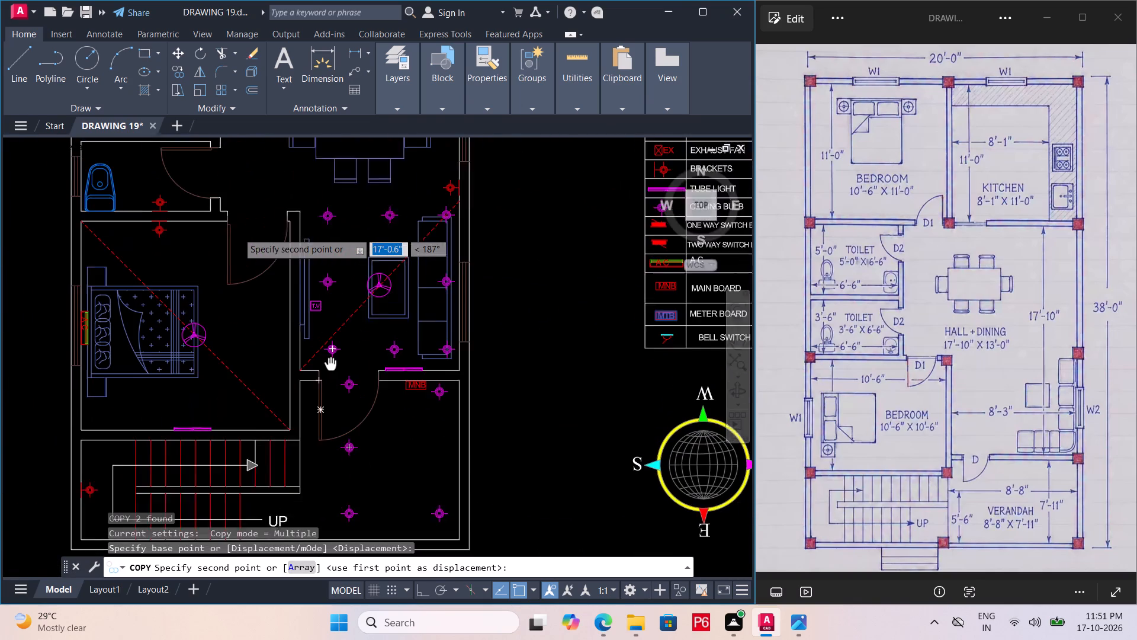
middle_drag(330, 364, 289, 387)
scroll(258, 375, up, 4)
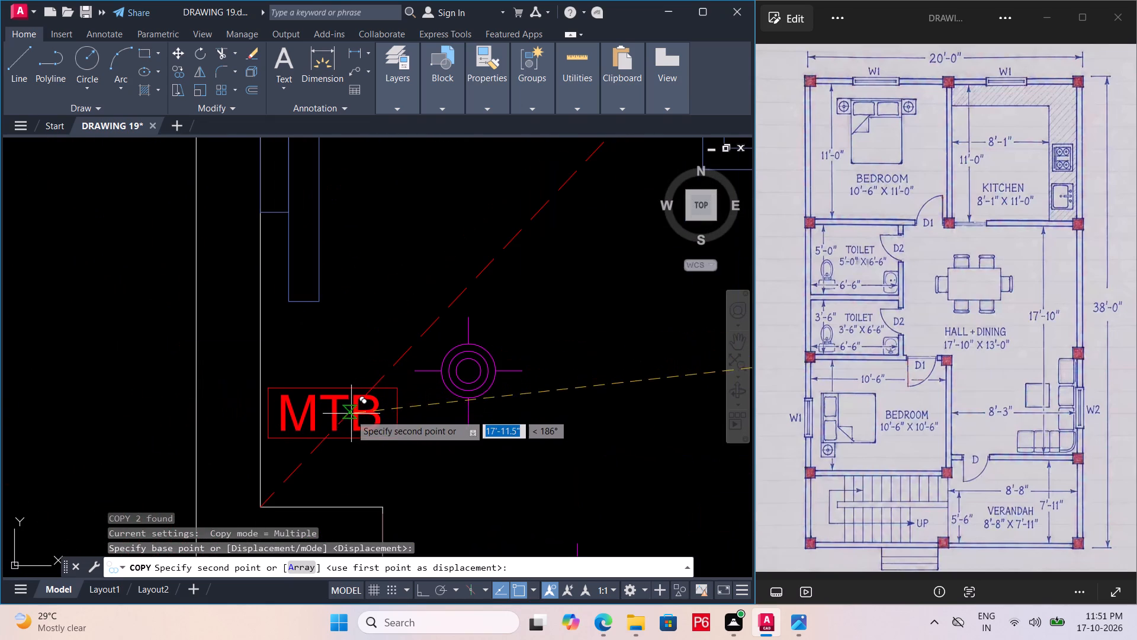
click(410, 463)
key(Escape)
Rotate the MTB symbol and its text in the hall corner 90° so the label reads vertically.
drag(448, 430, 442, 431)
click(386, 458)
key(r)
key(o)
key(space)
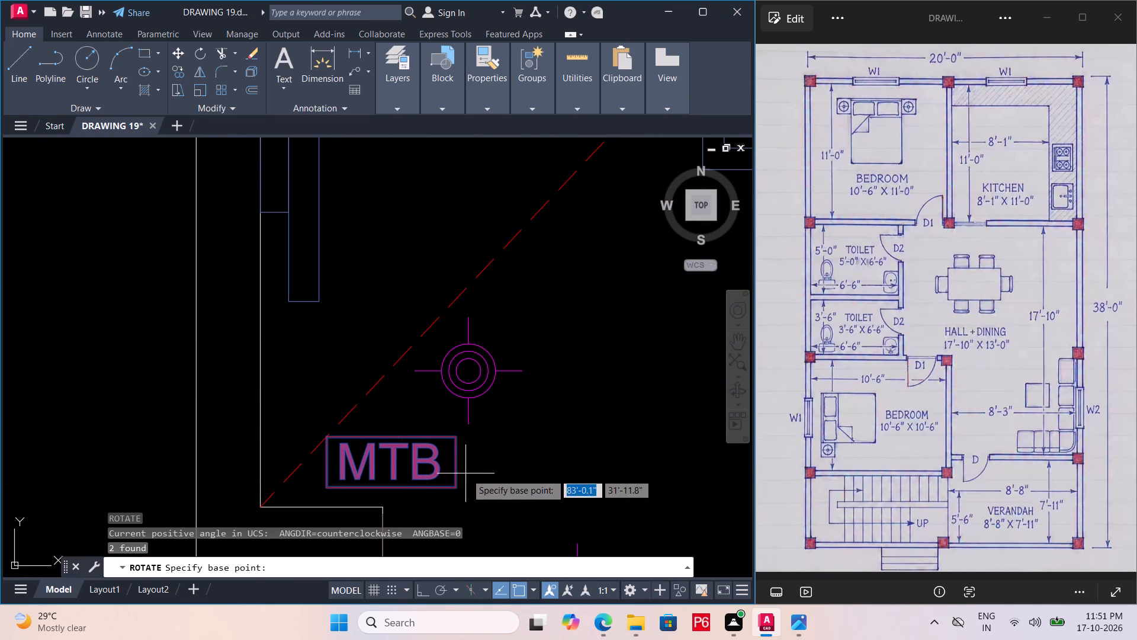
drag(457, 436, 445, 424)
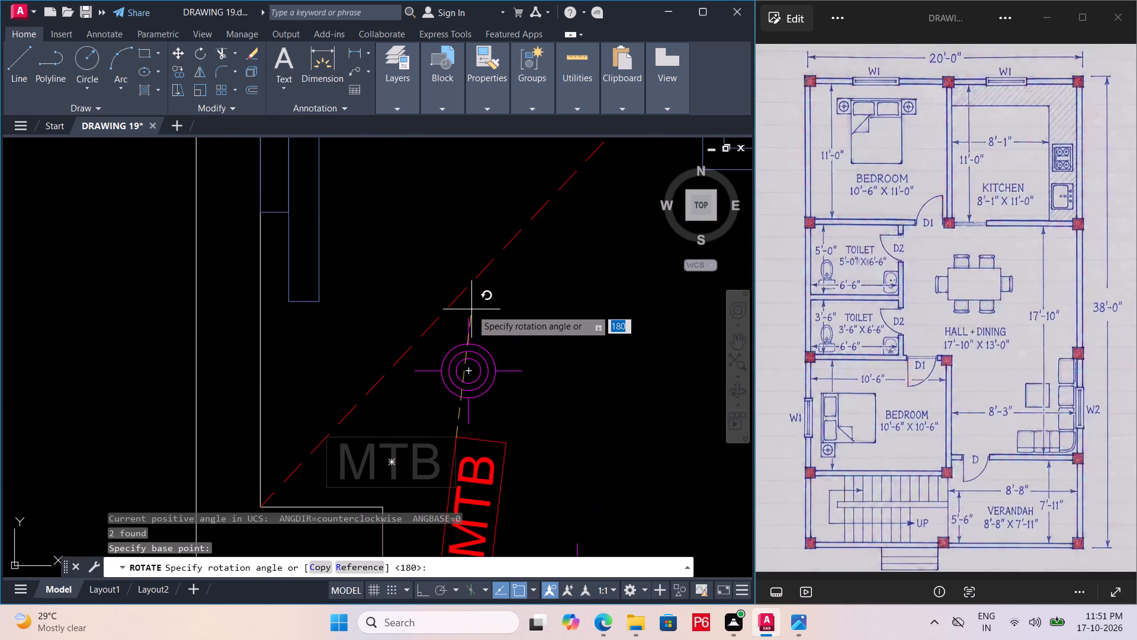
key(F8)
double_click(458, 316)
scroll(436, 250, down, 1)
middle_drag(433, 247, 400, 211)
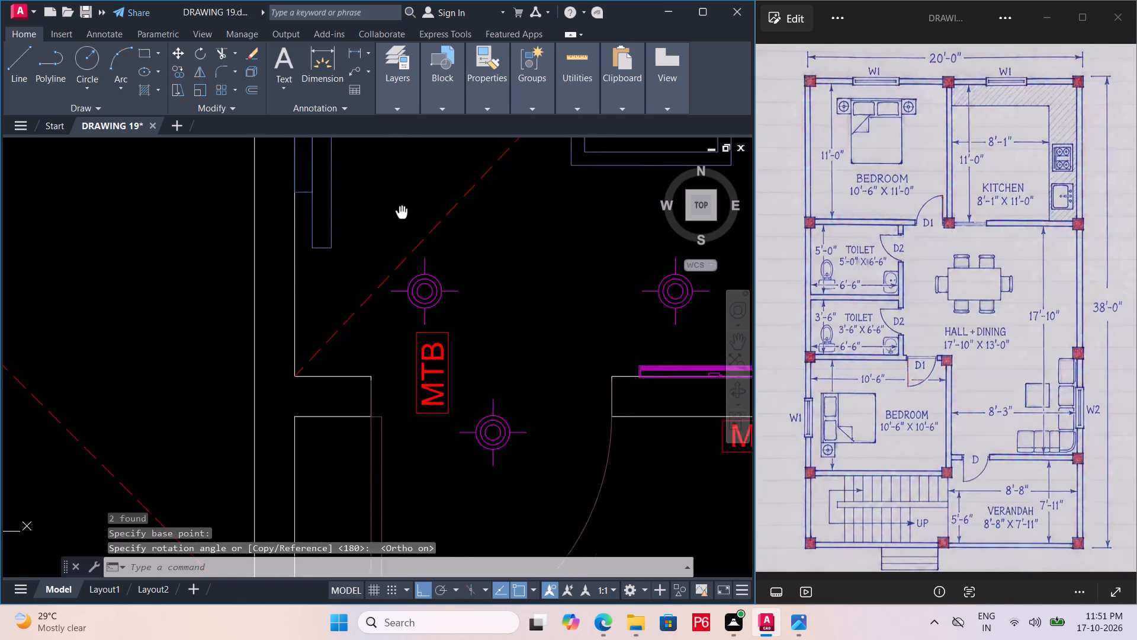
middle_drag(400, 211, 391, 203)
key(Escape)
Move the rotated MTB symbol beside the hall's TV wall, just above the corner near the entrance door, and save the drawing.
drag(483, 320, 473, 320)
click(403, 363)
key(m)
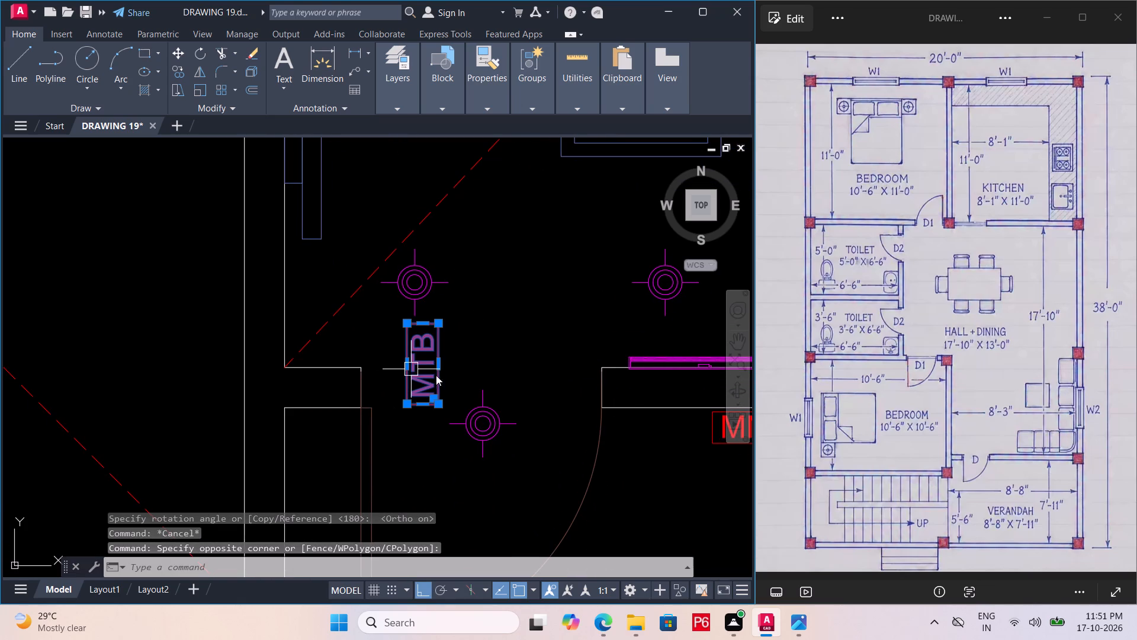
key(space)
drag(432, 373, 422, 367)
key(F8)
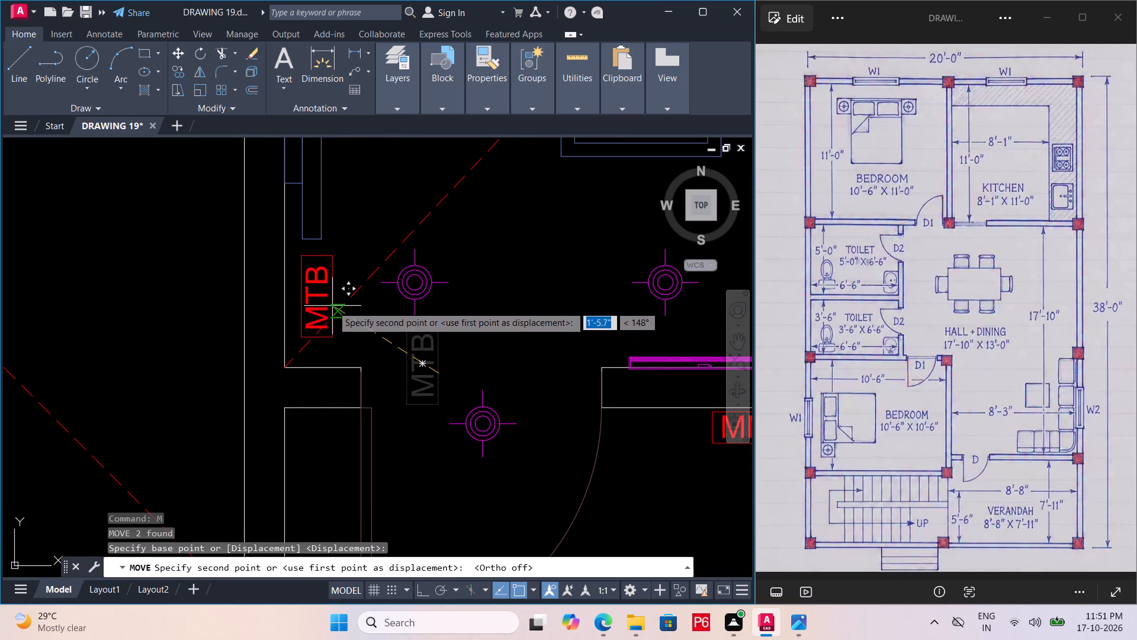
click(325, 323)
key(ctrl+s)
key(ctrl+s)
key(ctrl+s)
Copy the bell switch symbol from the legend onto the verandah face of the hall wall, between the entrance door and MNB, and save.
ctrl+scroll(304, 321, down, 2)
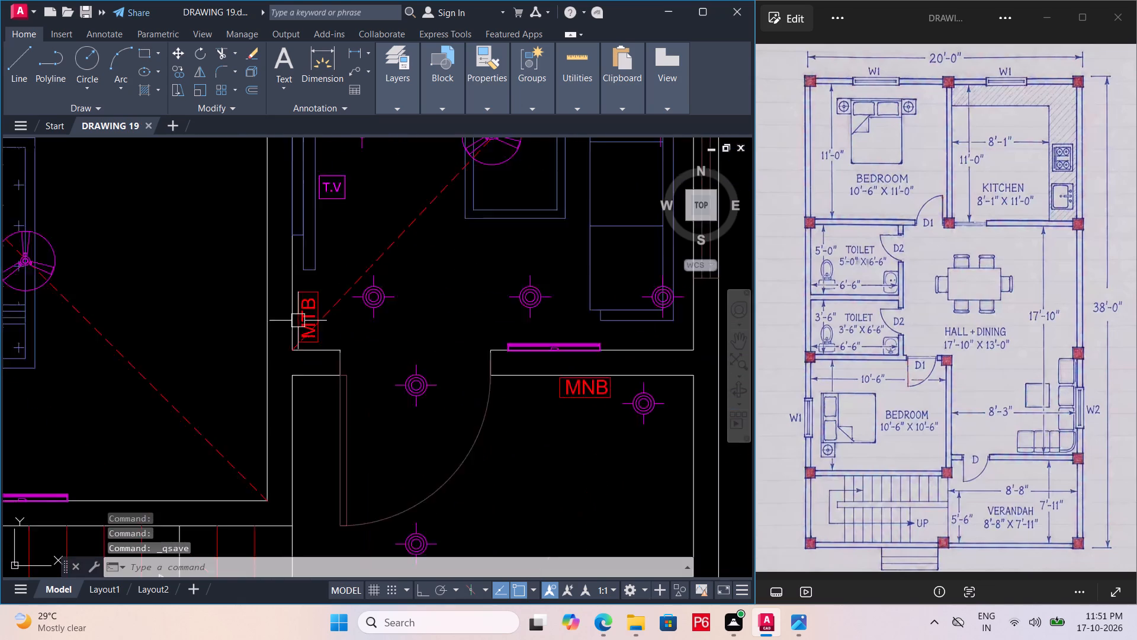
ctrl+scroll(297, 321, down, 2)
middle_drag(457, 291, 326, 318)
scroll(417, 312, up, 3)
middle_drag(338, 327, 419, 290)
scroll(374, 306, up, 1)
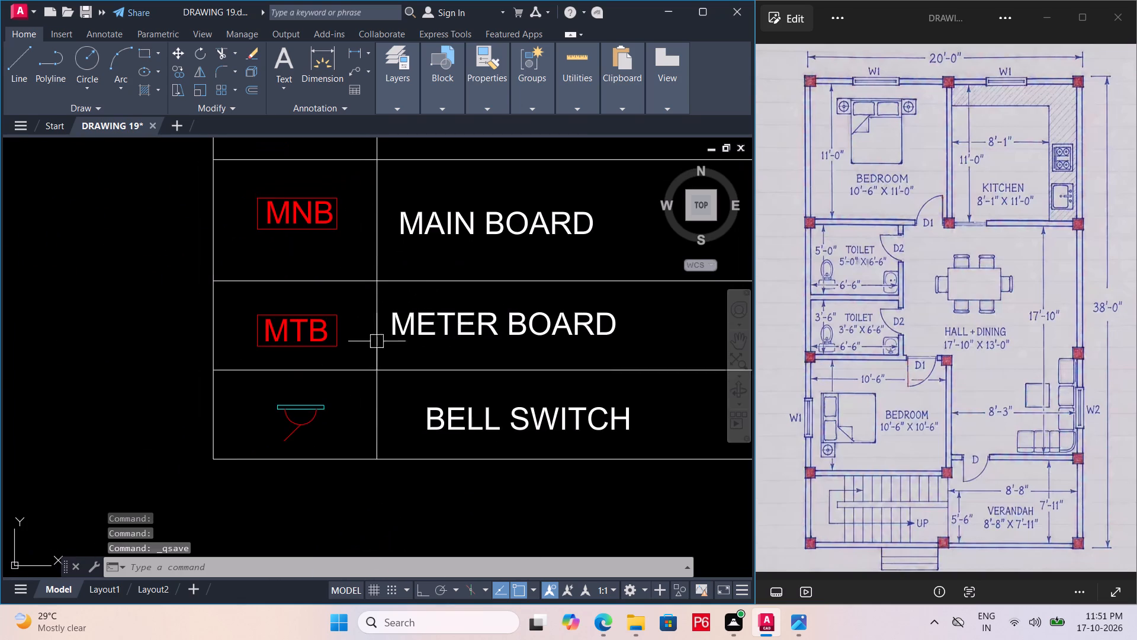
click(253, 395)
click(335, 446)
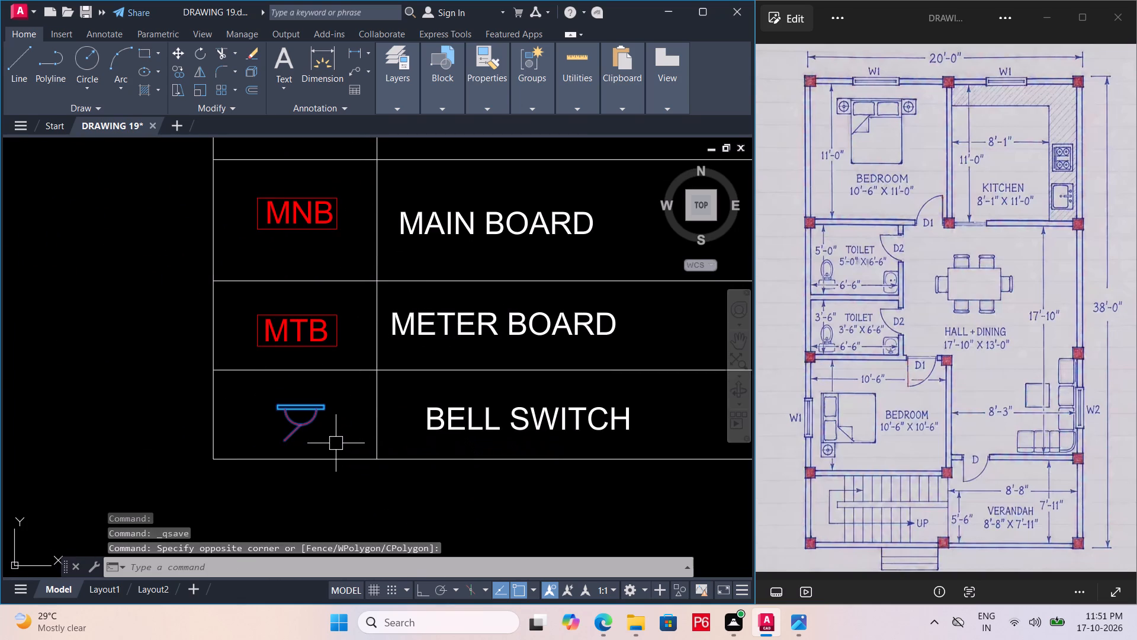
key(c)
key(o)
key(space)
scroll(288, 404, up, 2)
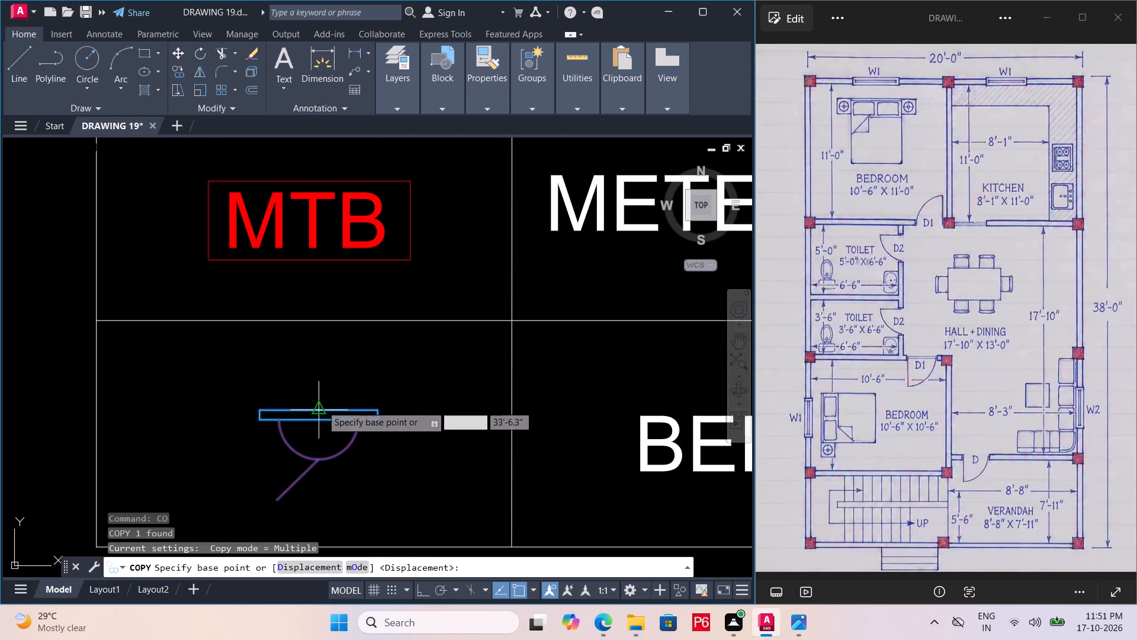
click(322, 407)
scroll(307, 270, down, 4)
middle_drag(249, 347, 415, 202)
scroll(521, 196, down, 1)
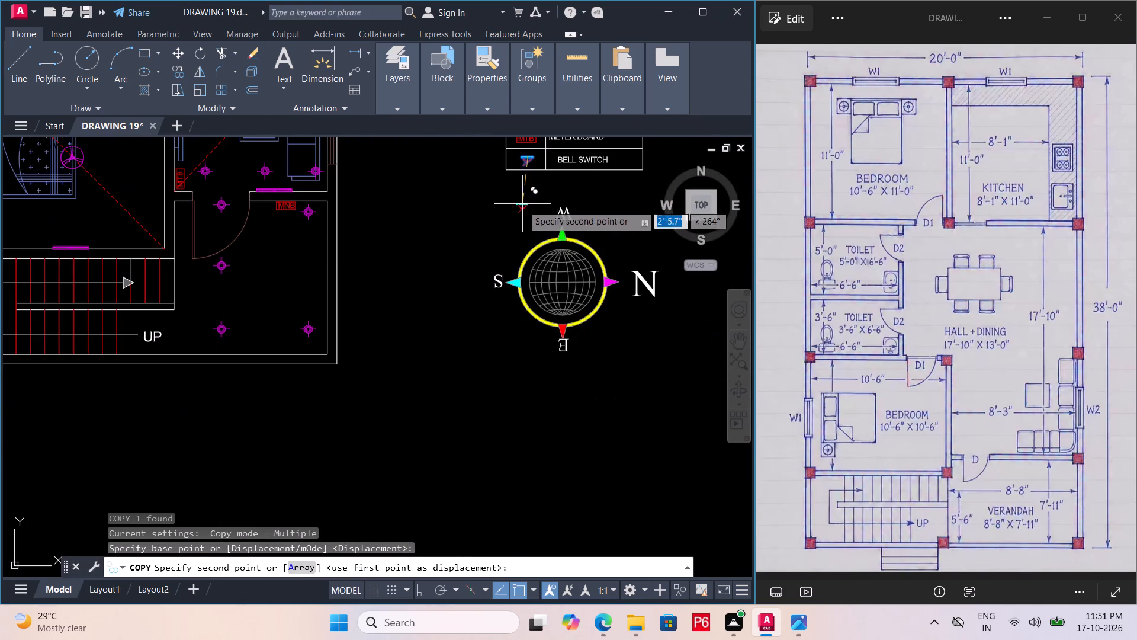
middle_drag(307, 247, 427, 293)
scroll(422, 283, up, 3)
middle_drag(277, 187, 323, 350)
click(286, 305)
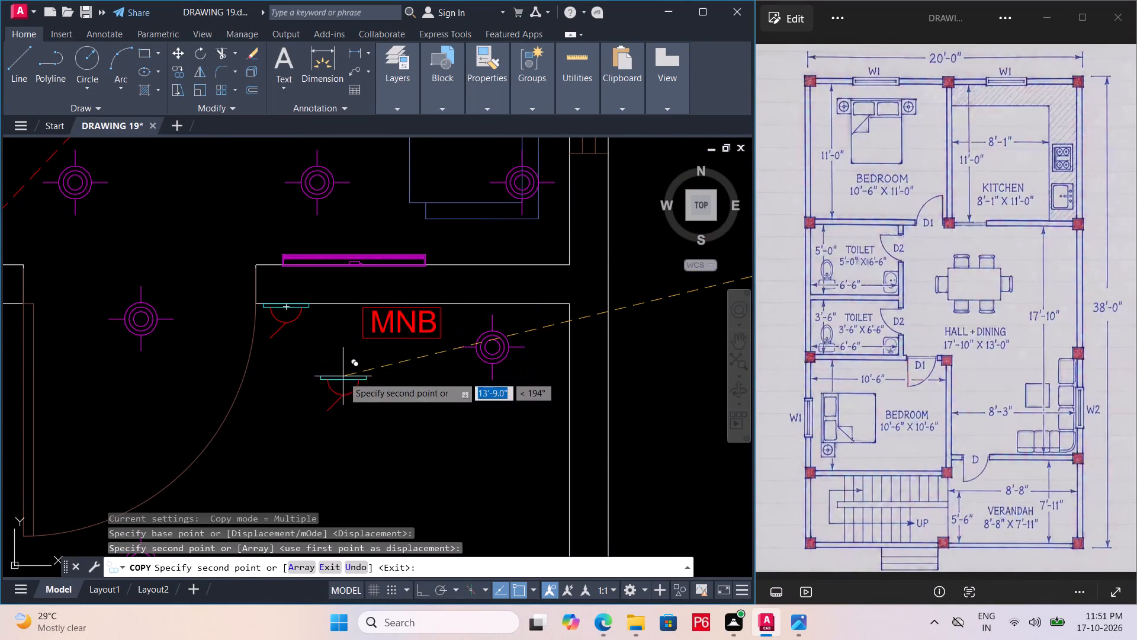
key(ctrl+s)
key(ctrl+s)
key(ctrl+s)
Rotate the compass symbol below the legend 90° clockwise so its N points down the sheet.
ctrl+scroll(290, 358, down, 3)
middle_drag(477, 286, 195, 440)
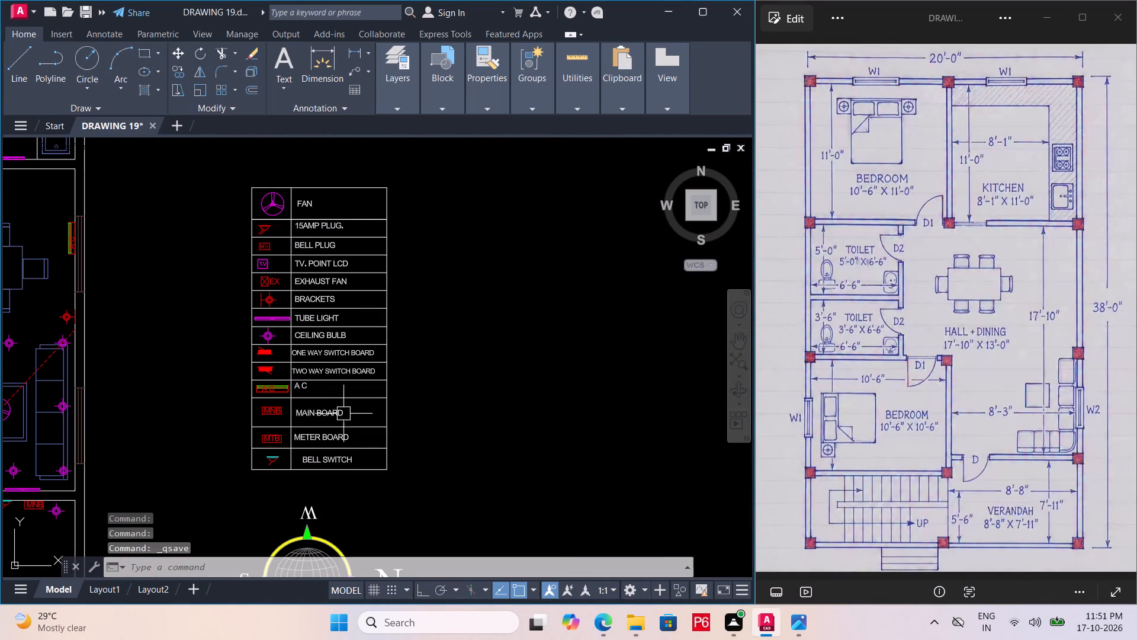
middle_drag(333, 415, 438, 213)
scroll(493, 291, down, 1)
scroll(436, 332, down, 1)
middle_drag(434, 333, 369, 401)
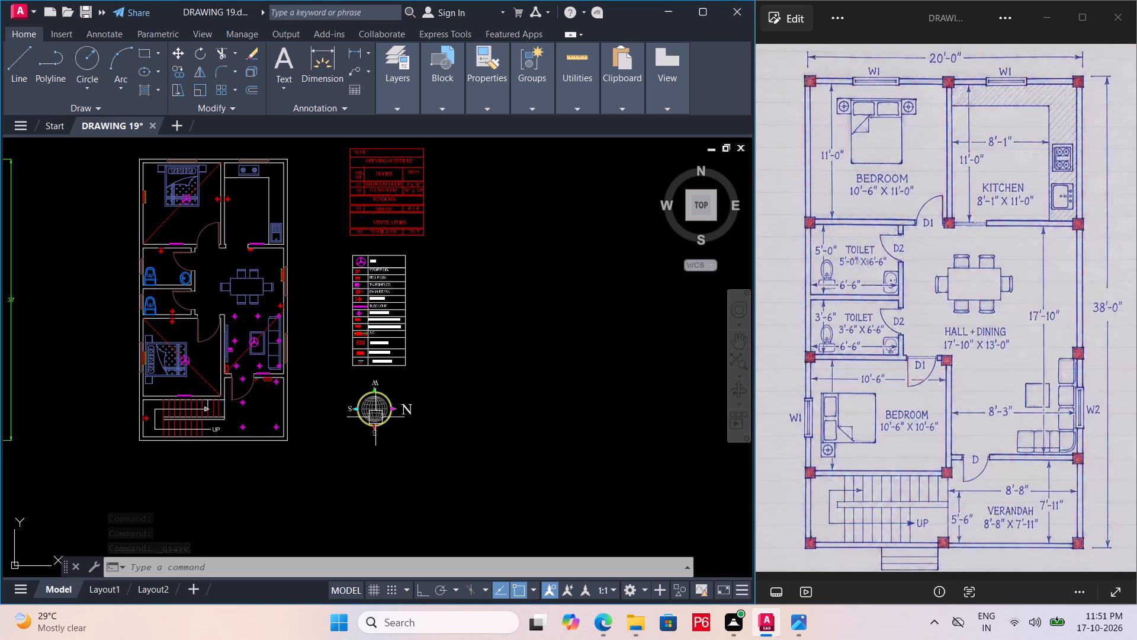
click(378, 418)
middle_drag(413, 408, 349, 394)
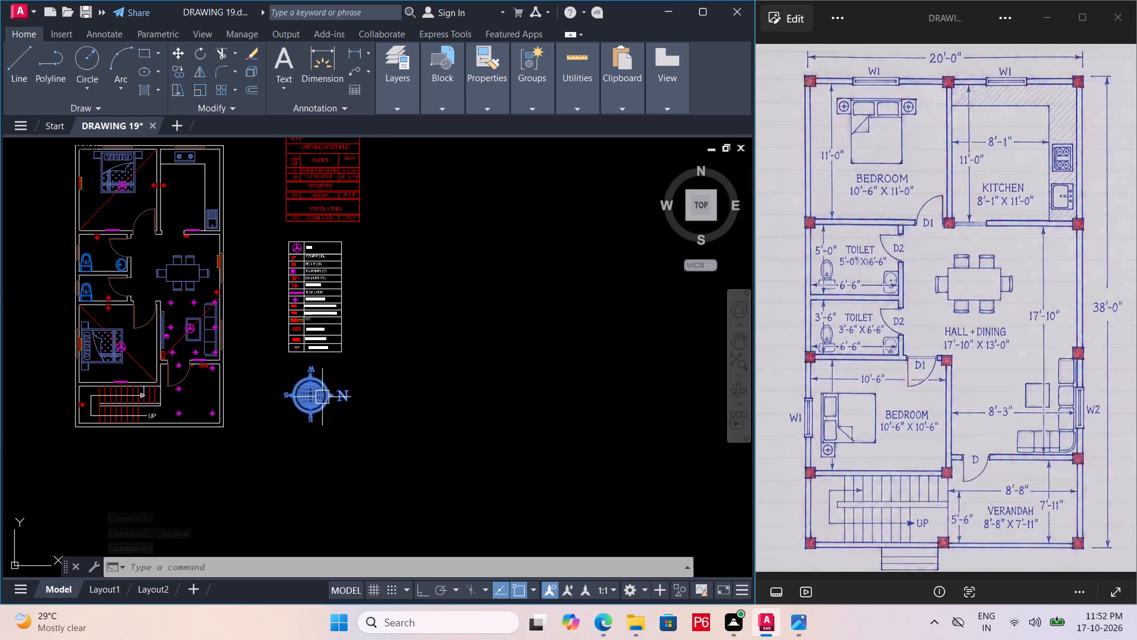
text(RO)
key(space)
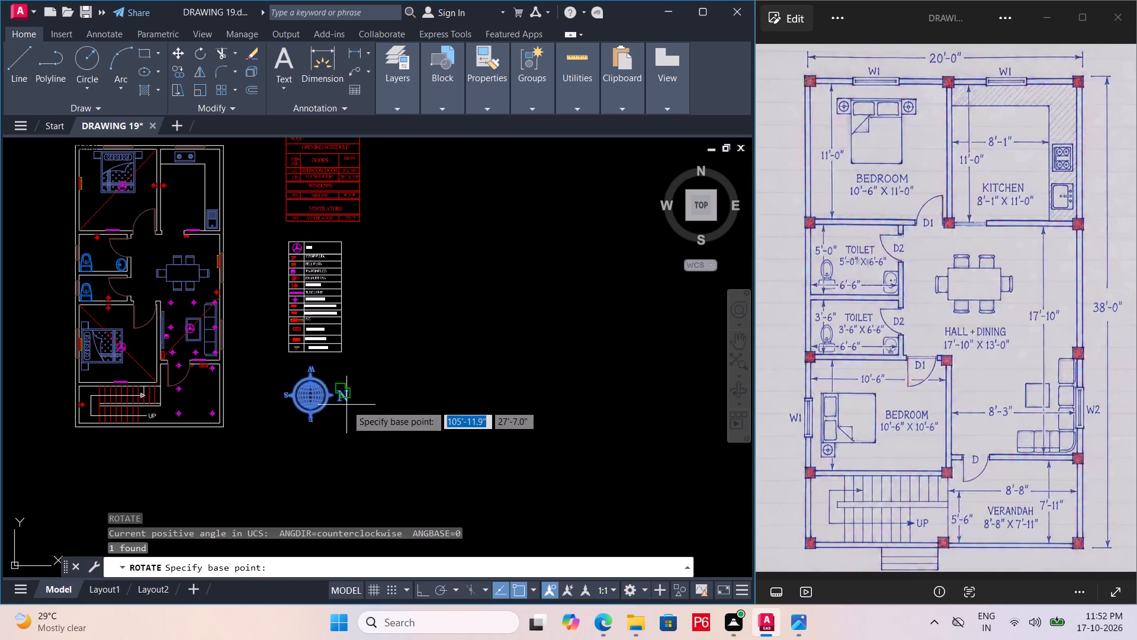
click(346, 405)
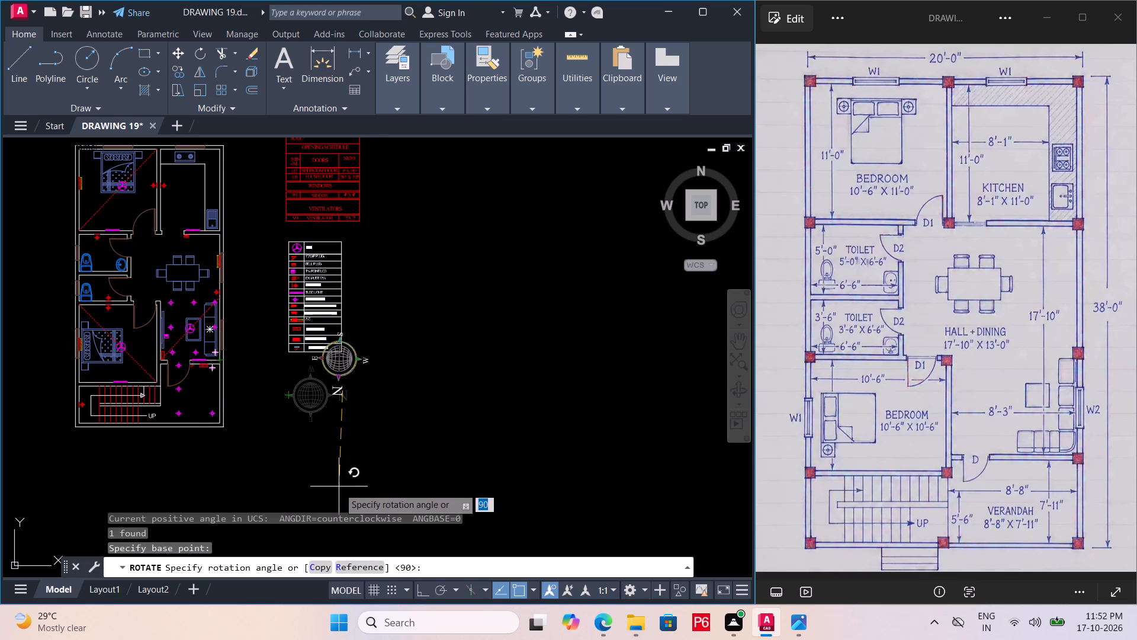
key(F8)
click(348, 437)
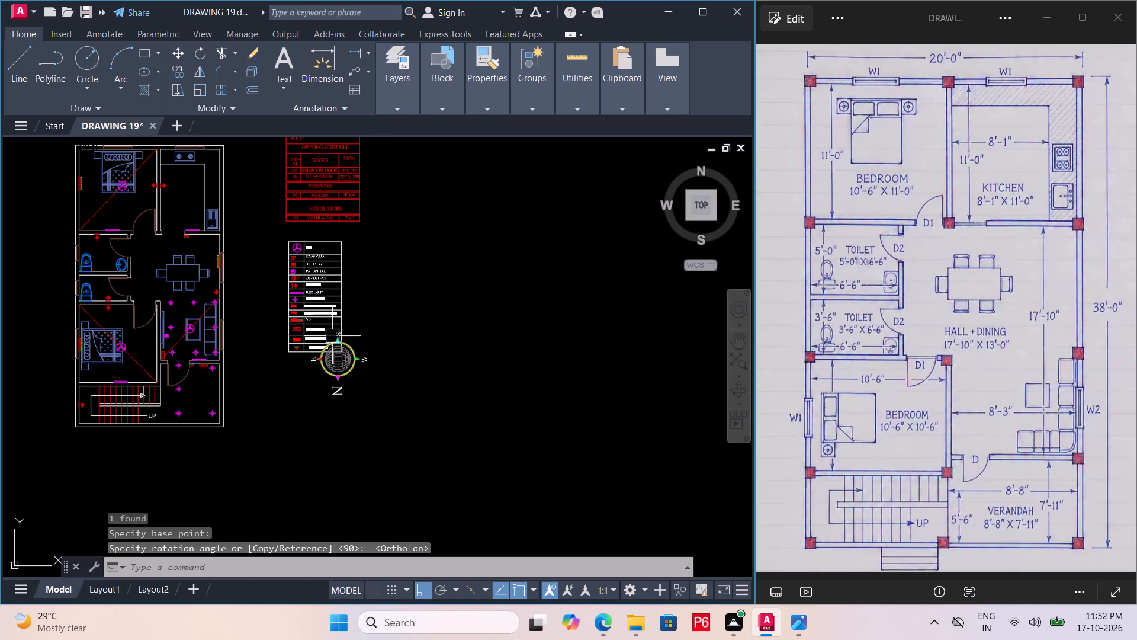
Move the rotated compass symbol to the clear space directly below the legend table, and save the drawing.
click(330, 364)
key(m)
key(space)
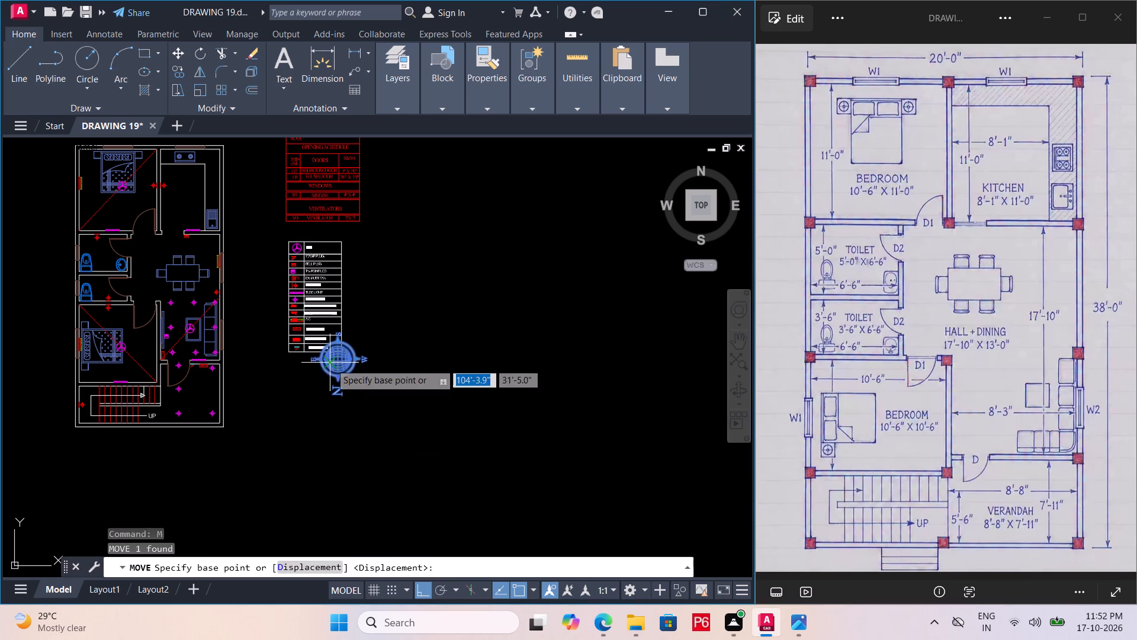
click(330, 363)
key(F8)
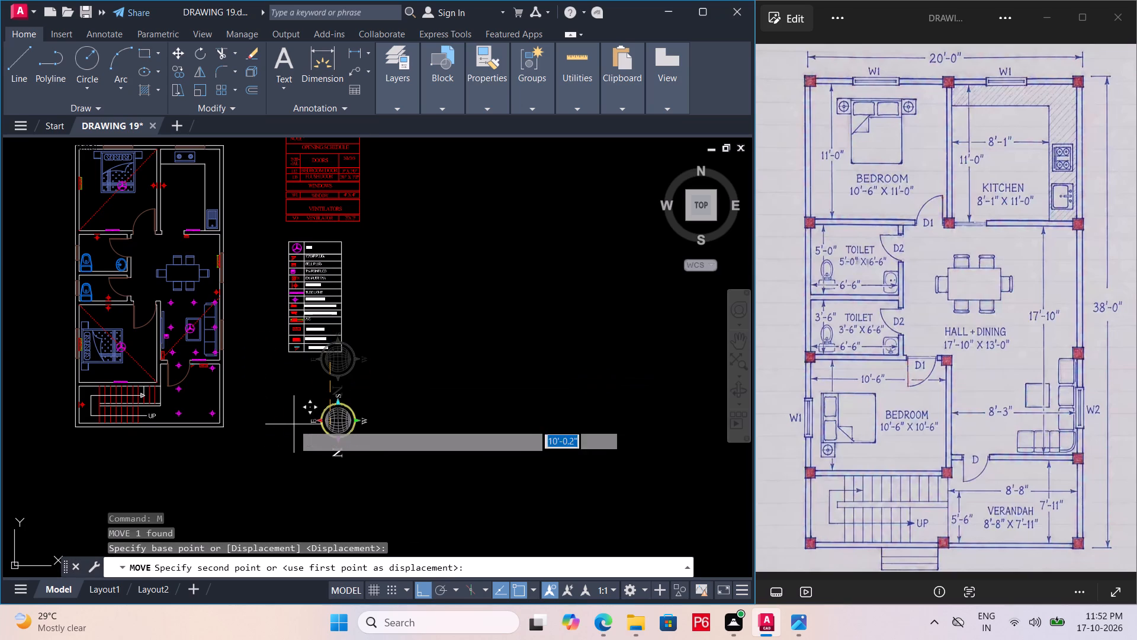
scroll(303, 391, up, 2)
click(307, 399)
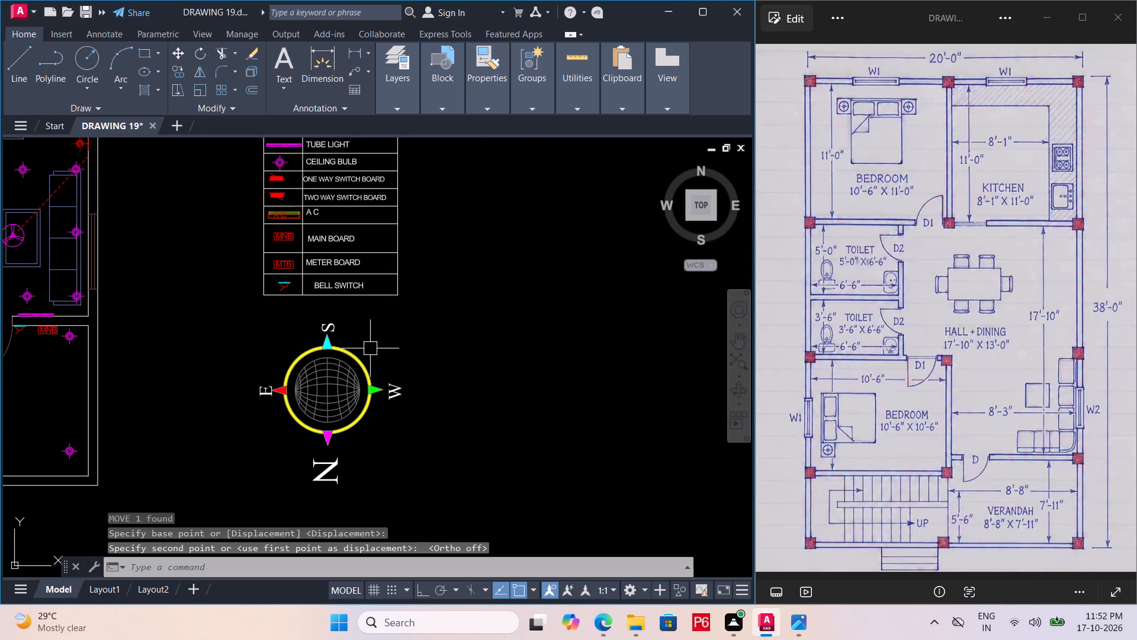
scroll(371, 349, down, 1)
key(ctrl+s)
key(ctrl+s)
key(ctrl+s)
key(ctrl+s)
Examine the dimensioned plan, the furnished electrical plan, the opening schedule, the legend and the compass for completeness.
scroll(366, 361, down, 2)
middle_drag(356, 378, 361, 396)
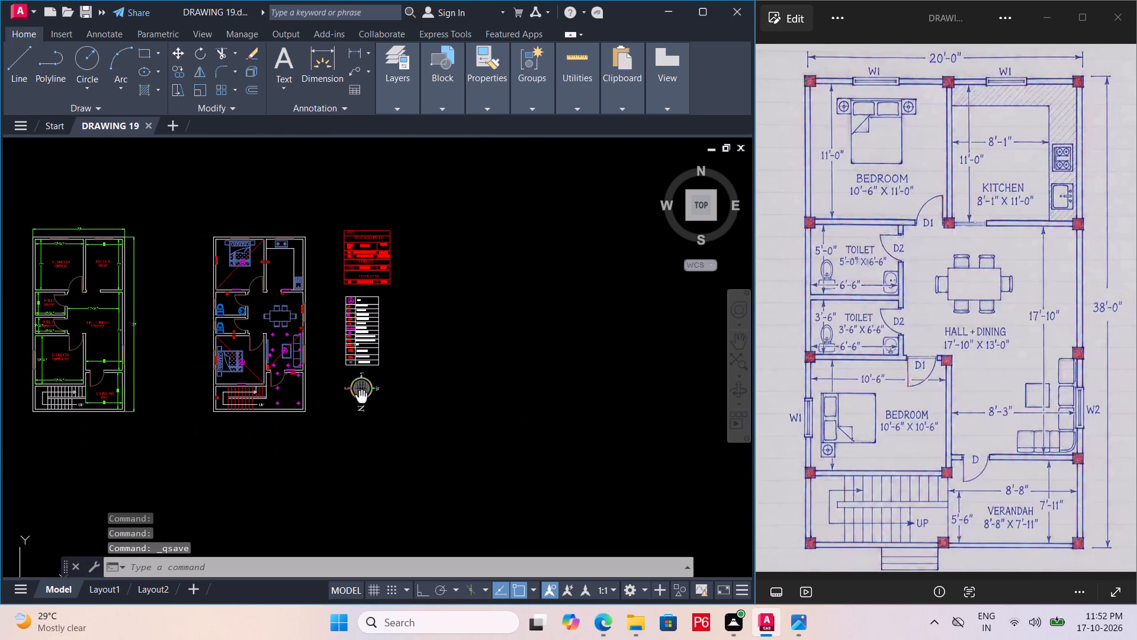
middle_drag(361, 396, 362, 393)
middle_drag(171, 362, 237, 341)
scroll(237, 341, down, 1)
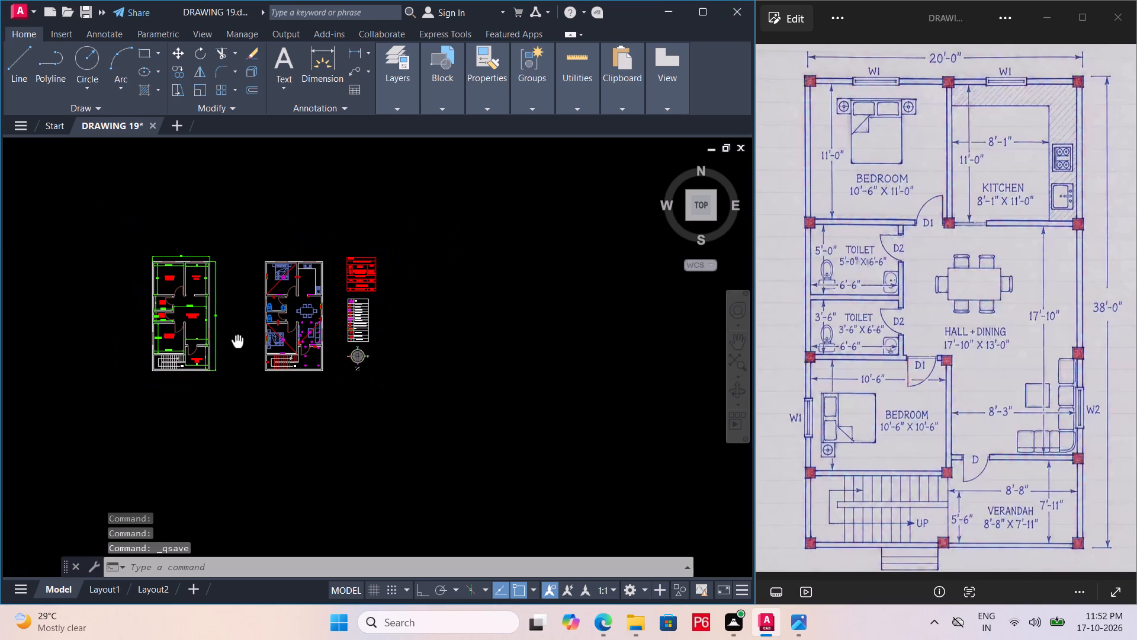
middle_drag(237, 341, 226, 325)
scroll(278, 276, up, 3)
middle_drag(280, 276, 237, 245)
middle_drag(500, 325, 474, 286)
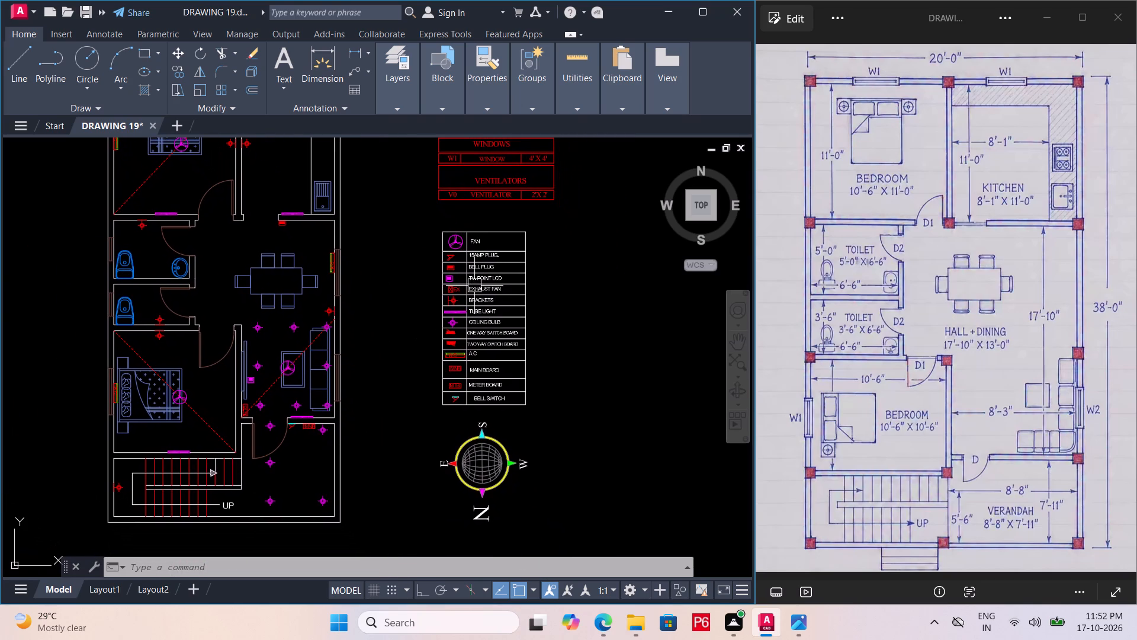
scroll(395, 303, down, 2)
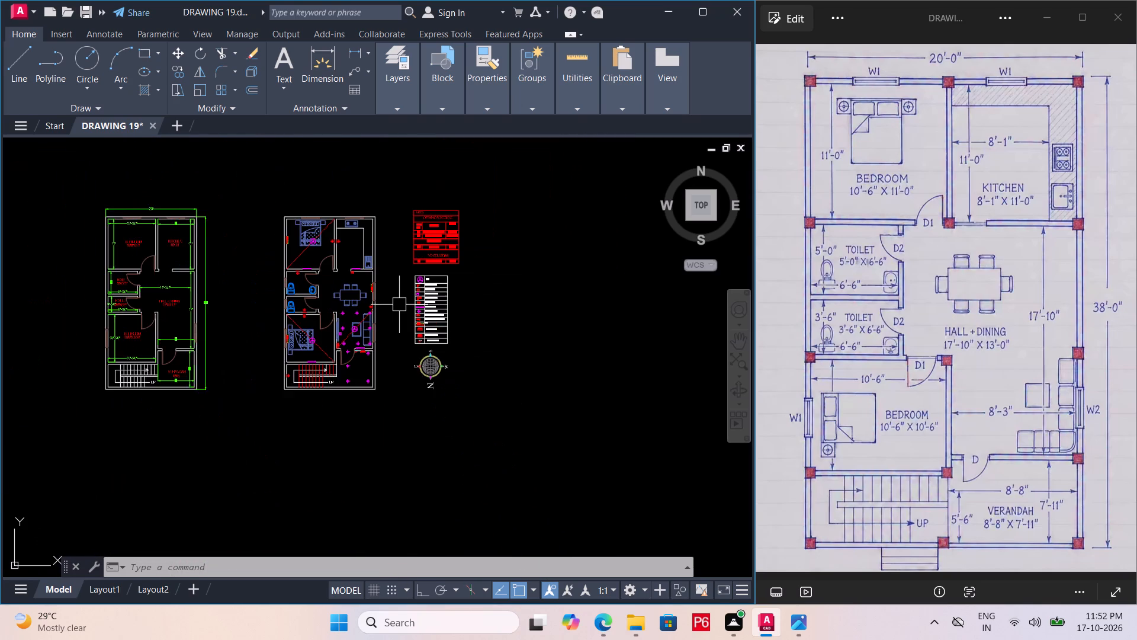
middle_drag(399, 305, 428, 284)
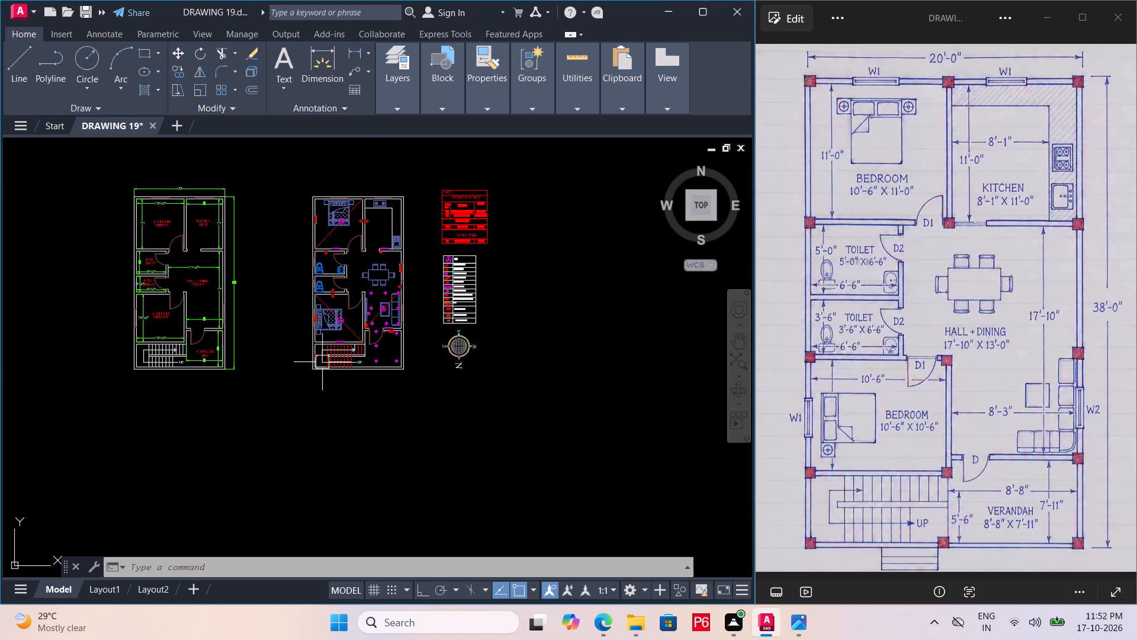
scroll(355, 372, up, 1)
middle_drag(358, 356, 365, 307)
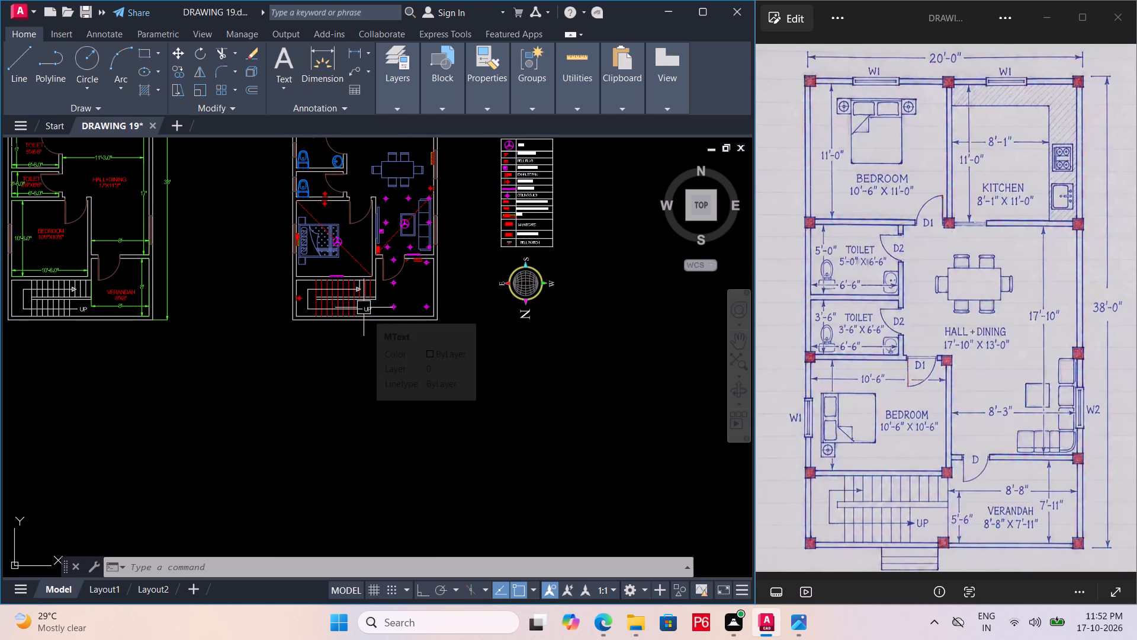
scroll(356, 332, down, 1)
middle_drag(356, 332, 362, 390)
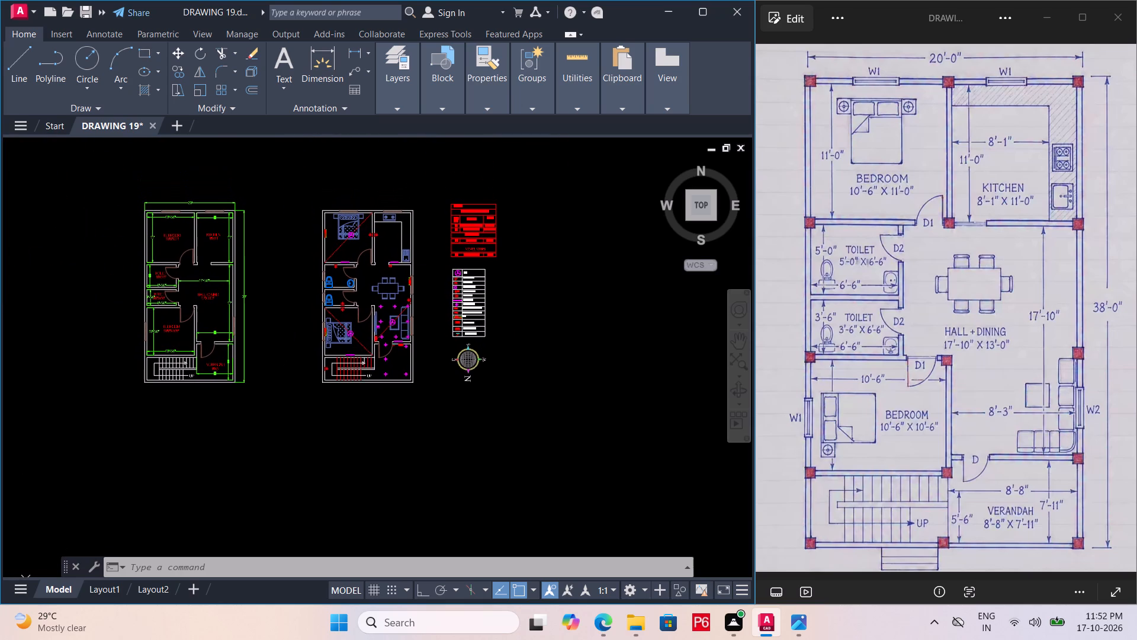
Save the completed drawing.
key(ctrl+s)
key(ctrl+s)
key(ctrl+s)
key(ctrl+s)
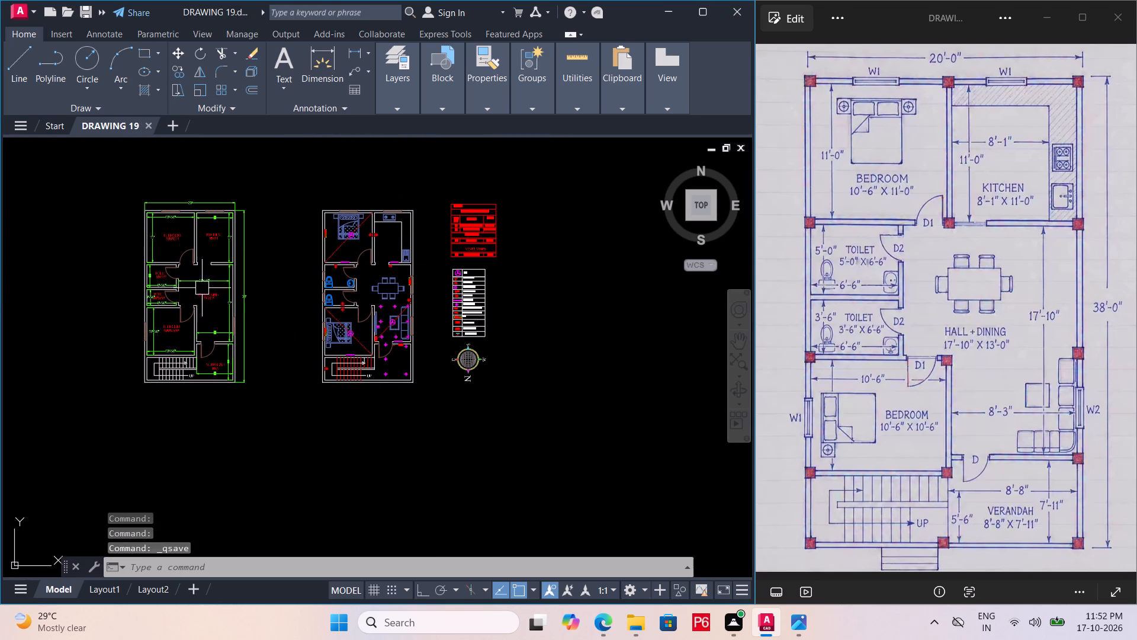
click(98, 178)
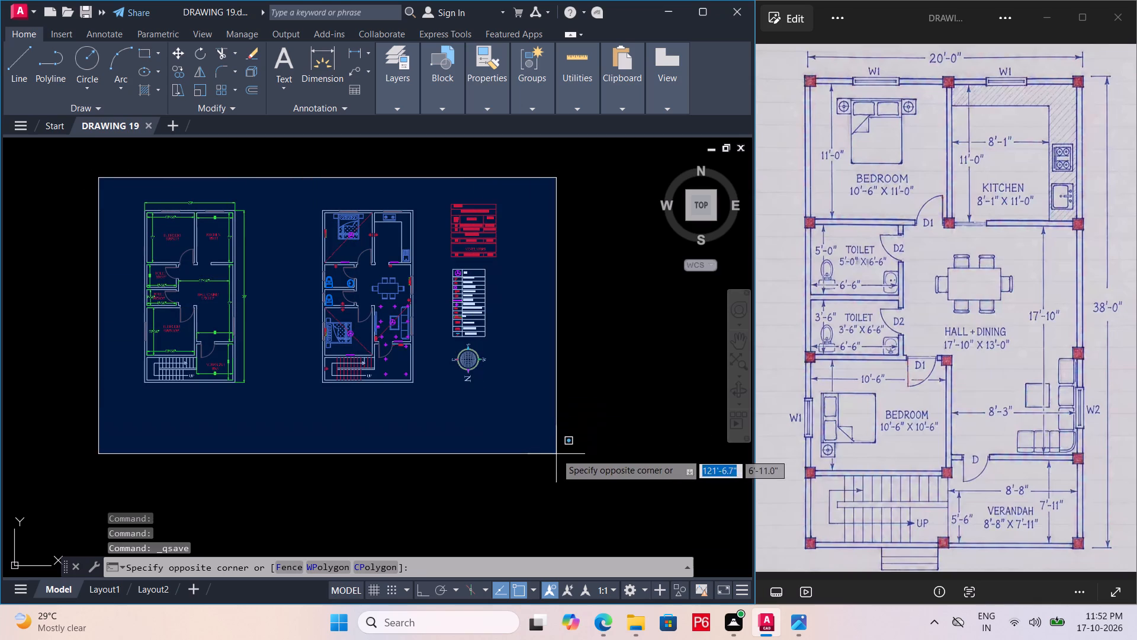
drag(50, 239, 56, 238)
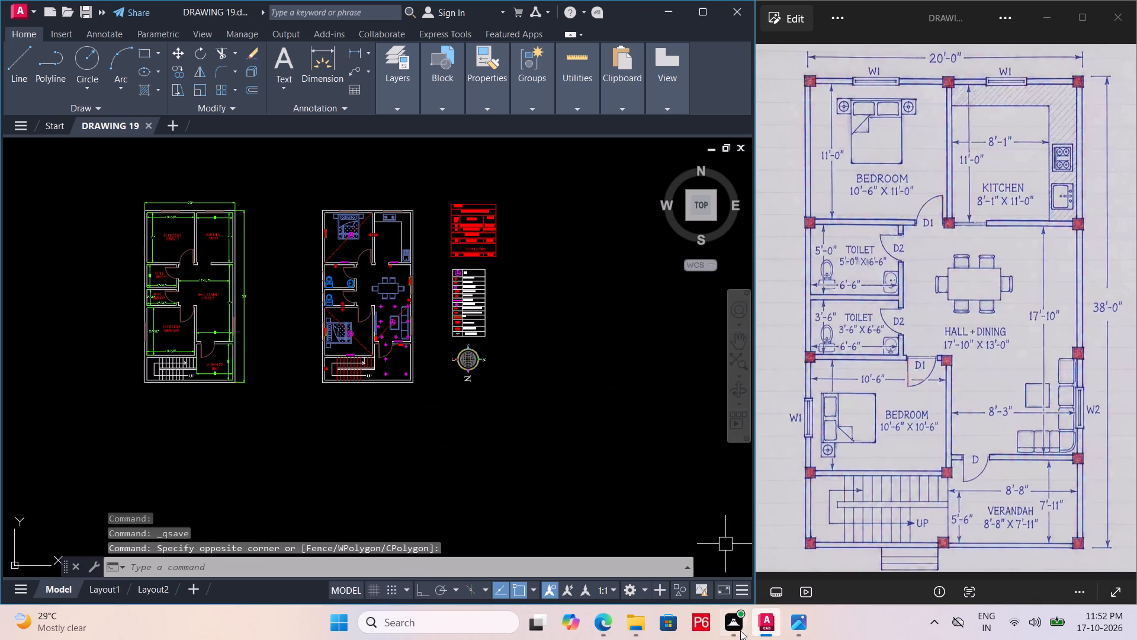
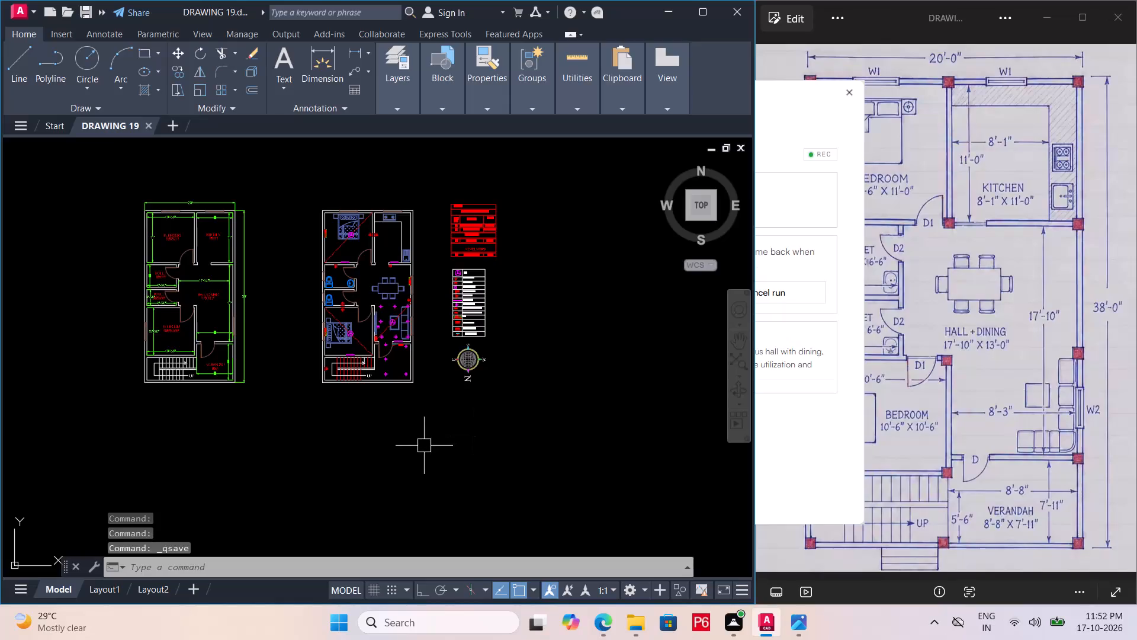
Copy the one-way switch board symbol from the legend onto the hall's lower wall, beside the main door and tube light.
scroll(470, 338, up, 2)
middle_drag(504, 382, 507, 388)
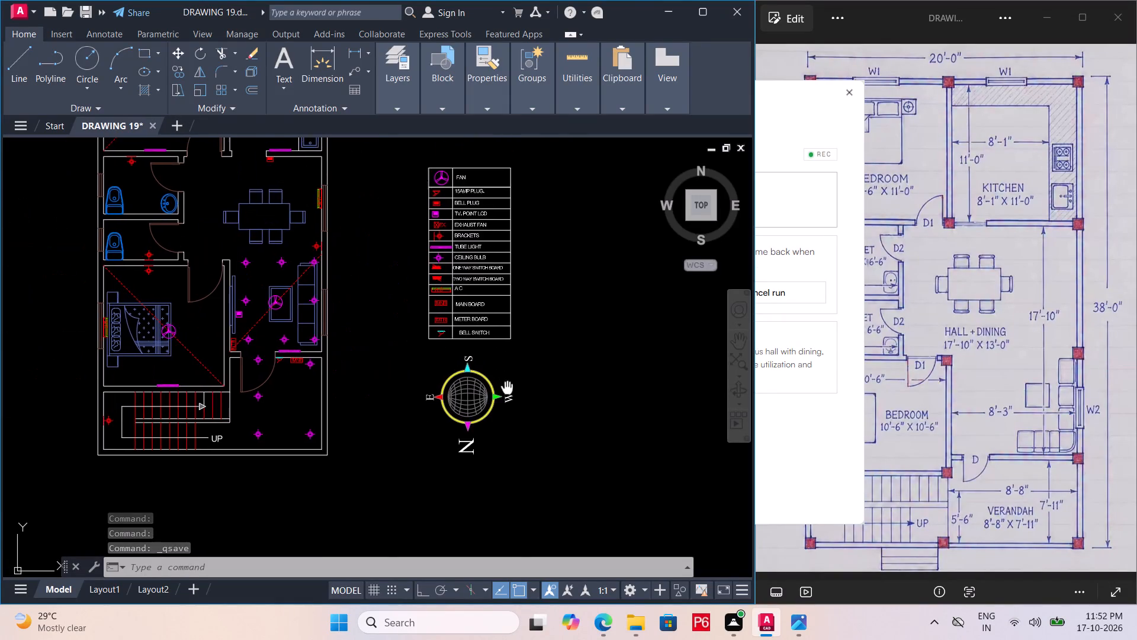
middle_drag(507, 388, 571, 492)
scroll(509, 392, down, 2)
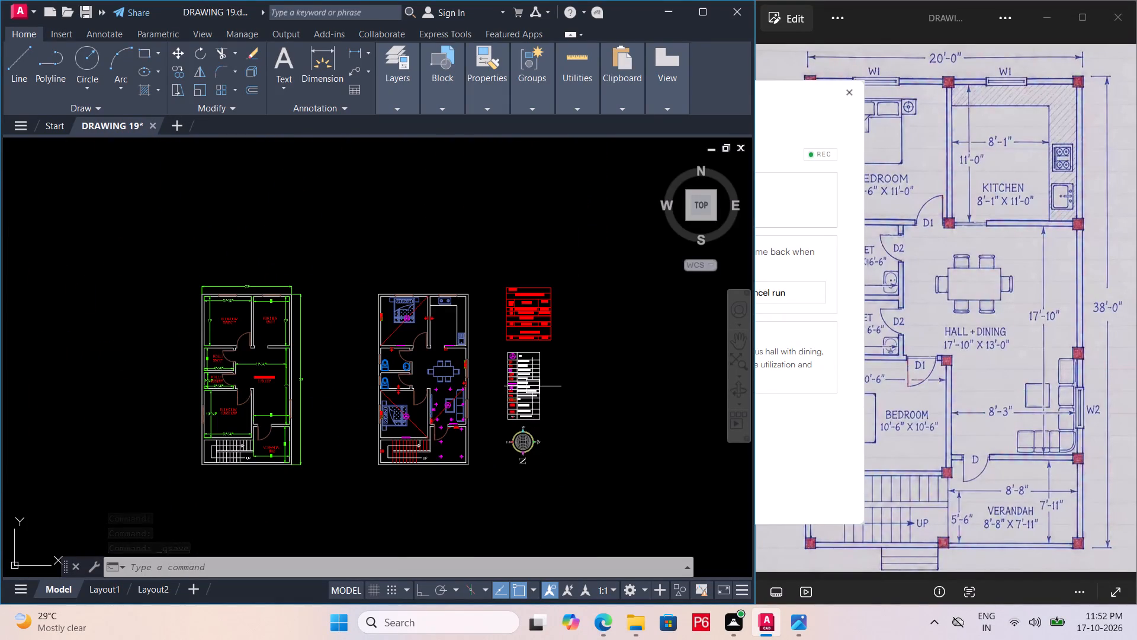
middle_drag(529, 377, 484, 309)
click(1030, 235)
scroll(460, 306, up, 1)
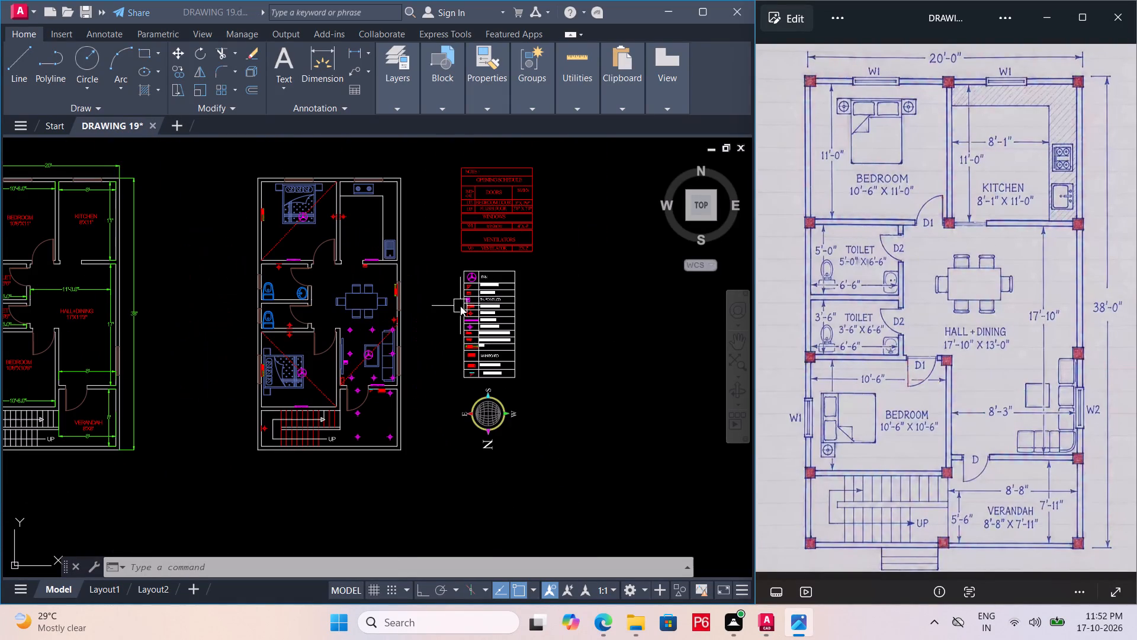
middle_drag(457, 308, 487, 297)
scroll(486, 297, up, 3)
middle_drag(478, 364, 516, 254)
scroll(473, 299, up, 1)
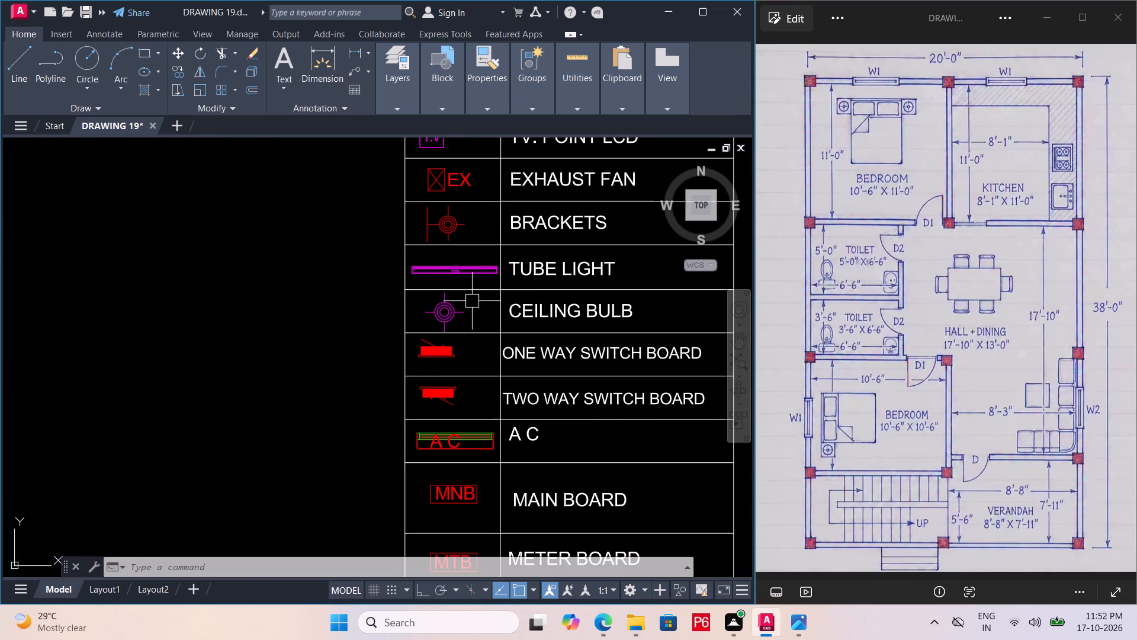
scroll(441, 364, up, 2)
click(375, 292)
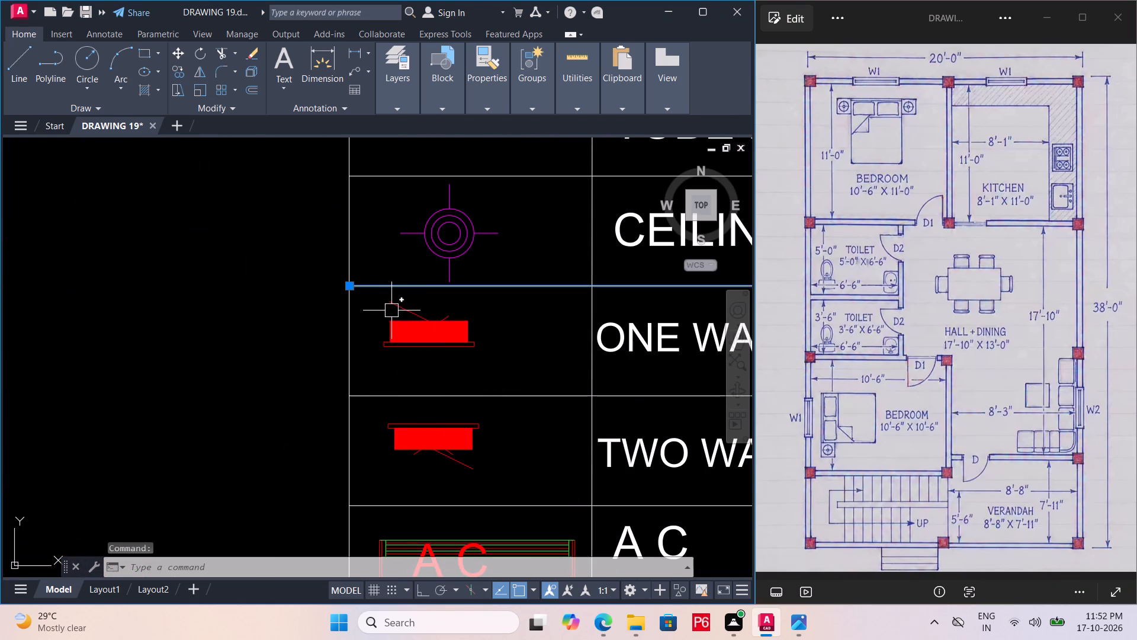
key(Escape)
click(372, 295)
click(498, 364)
text(CO)
key(space)
click(473, 348)
scroll(440, 319, down, 4)
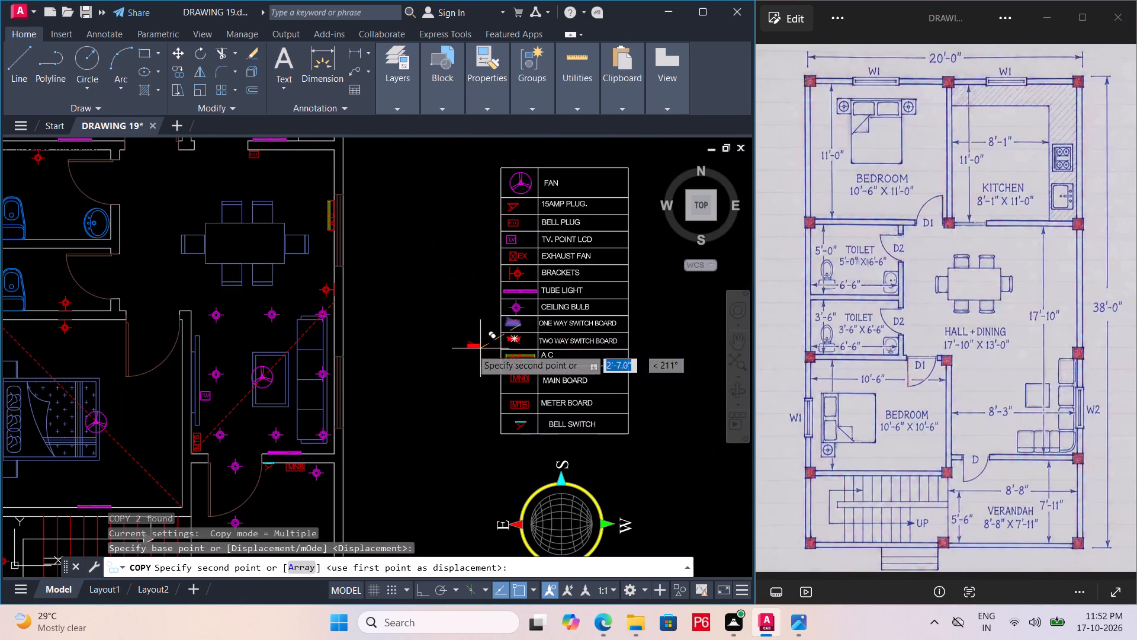
middle_drag(376, 325, 538, 236)
scroll(389, 402, up, 3)
middle_drag(573, 273, 531, 289)
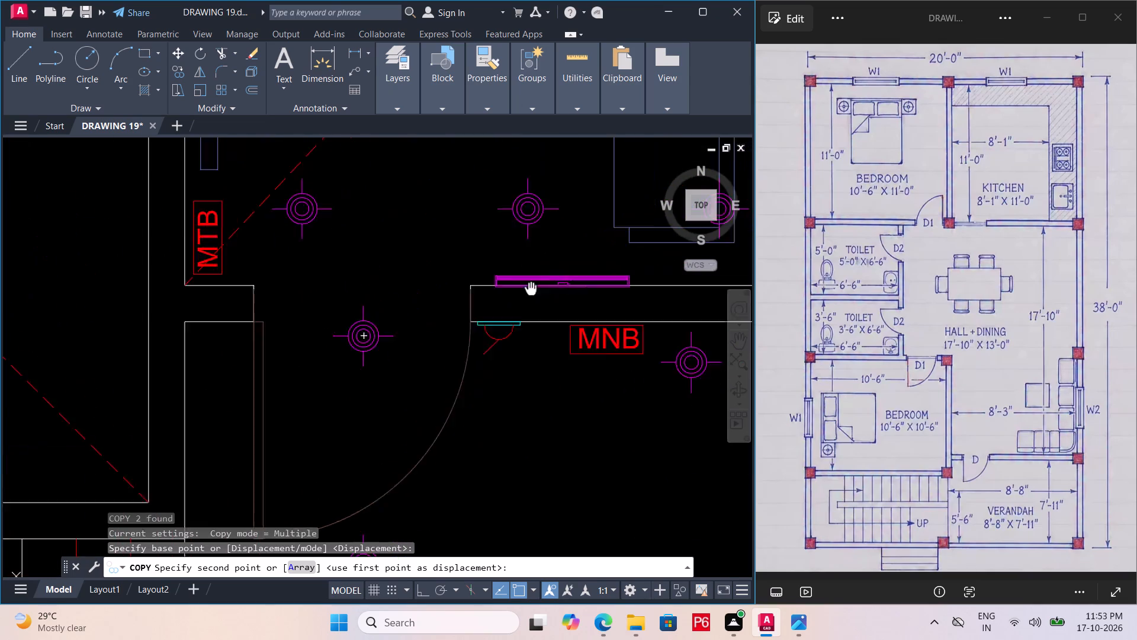
middle_drag(531, 289, 348, 411)
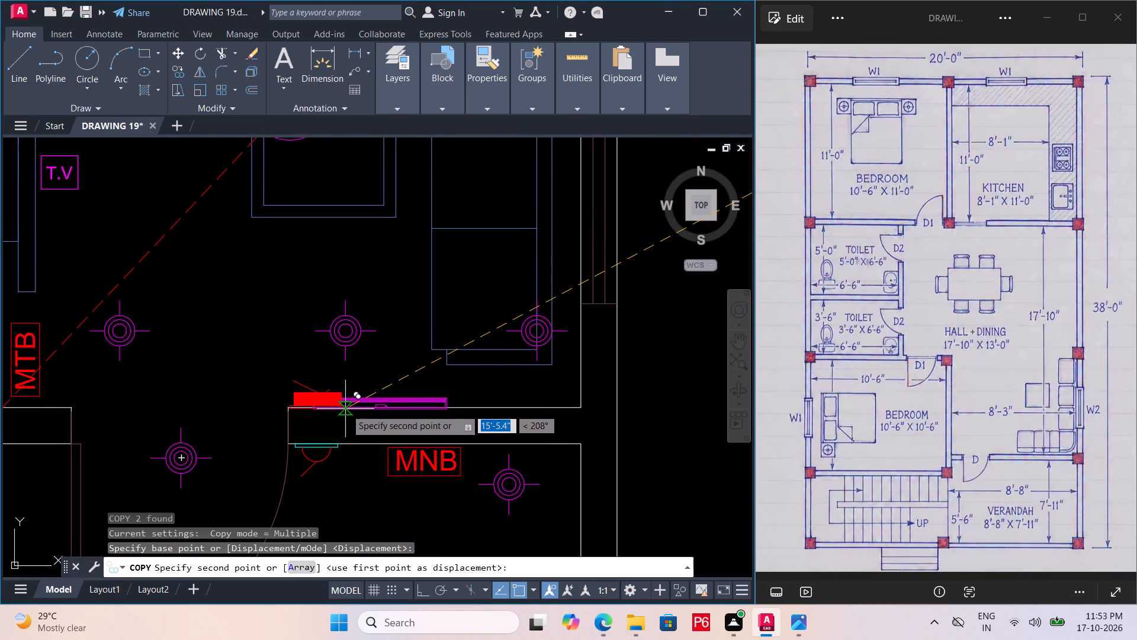
click(346, 409)
Place another copy of the one-way switch board in the kitchen, near the wall shared with the upper bedroom.
scroll(442, 328, down, 3)
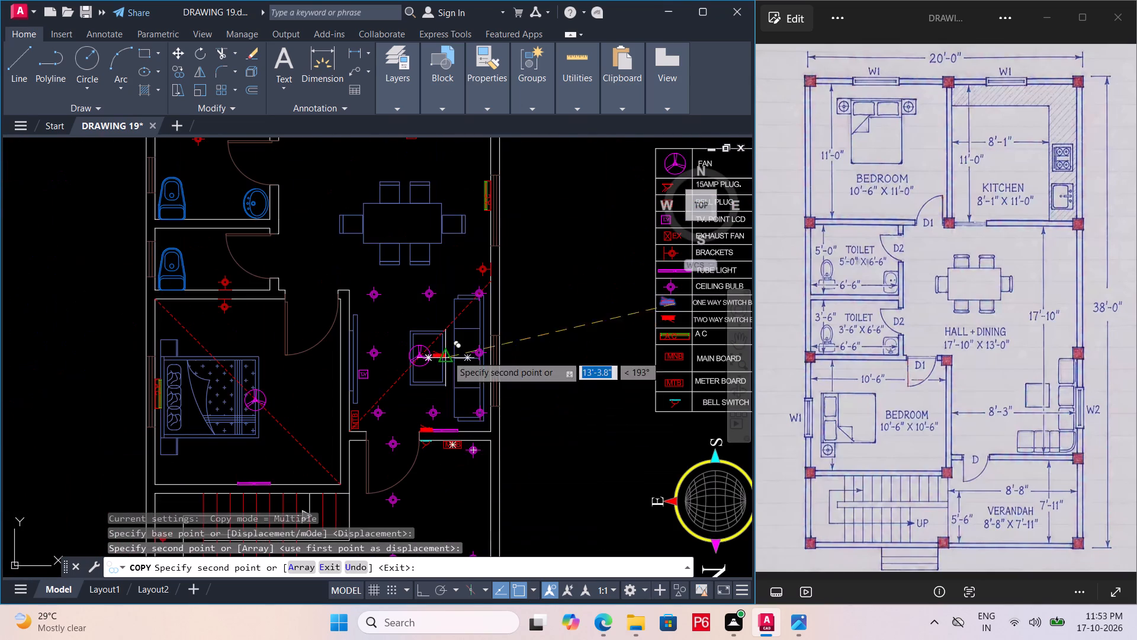
middle_drag(447, 334, 473, 503)
scroll(452, 358, down, 1)
scroll(449, 338, up, 4)
scroll(479, 385, down, 1)
middle_drag(471, 370, 436, 322)
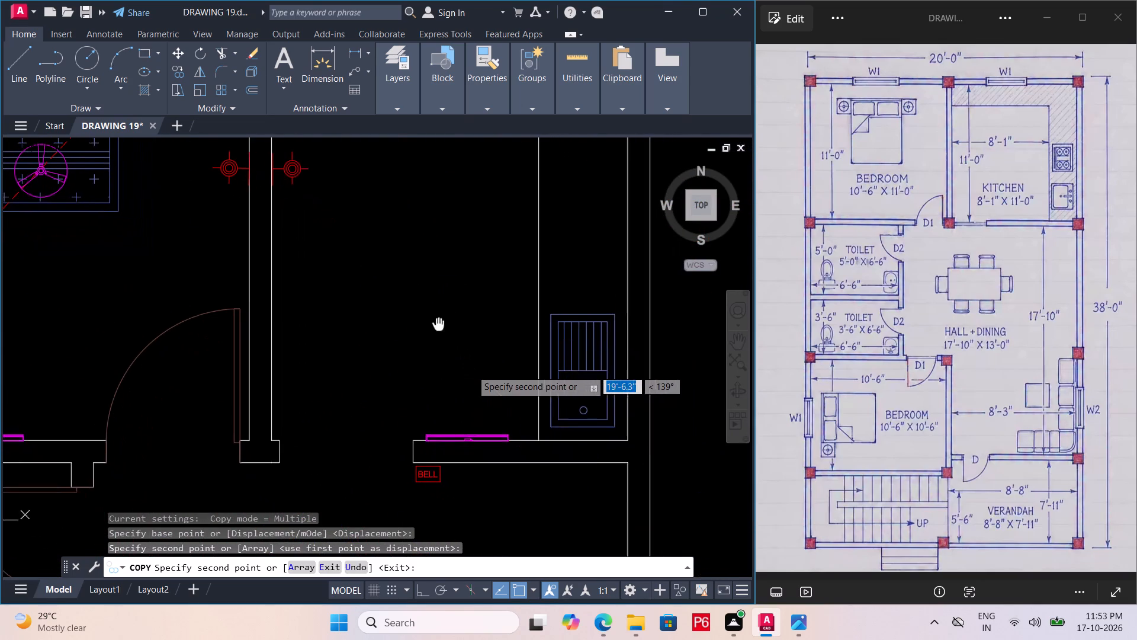
middle_drag(436, 322, 433, 321)
click(309, 356)
key(Escape)
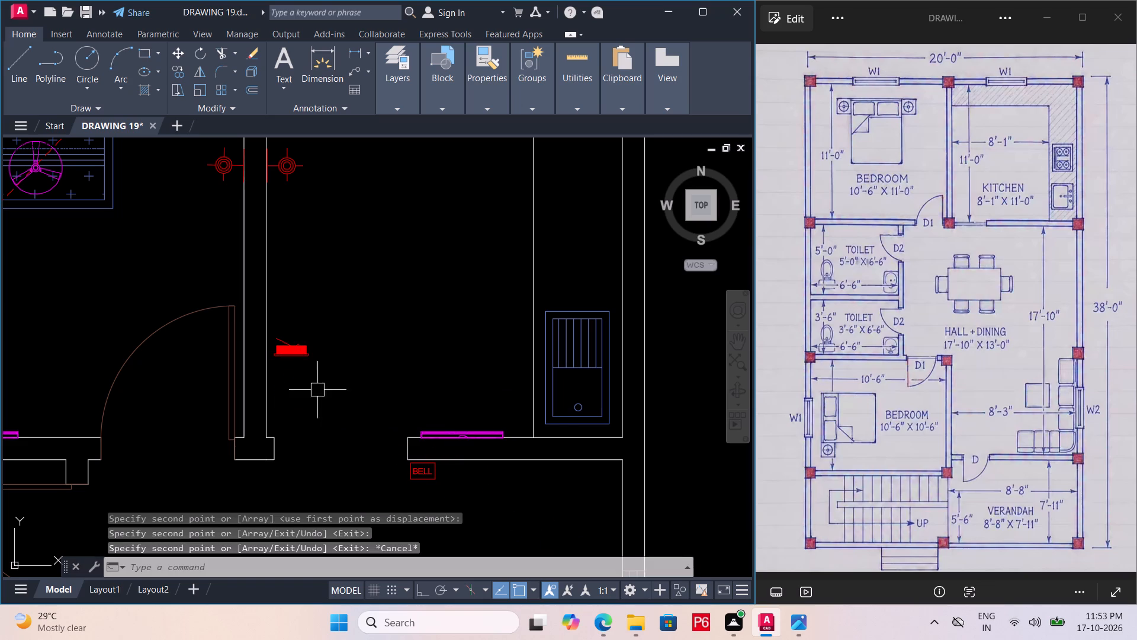
Rotate the kitchen's one-way switch board 90° clockwise so that it stands vertically.
click(327, 324)
click(291, 369)
text(RO)
key(space)
click(307, 361)
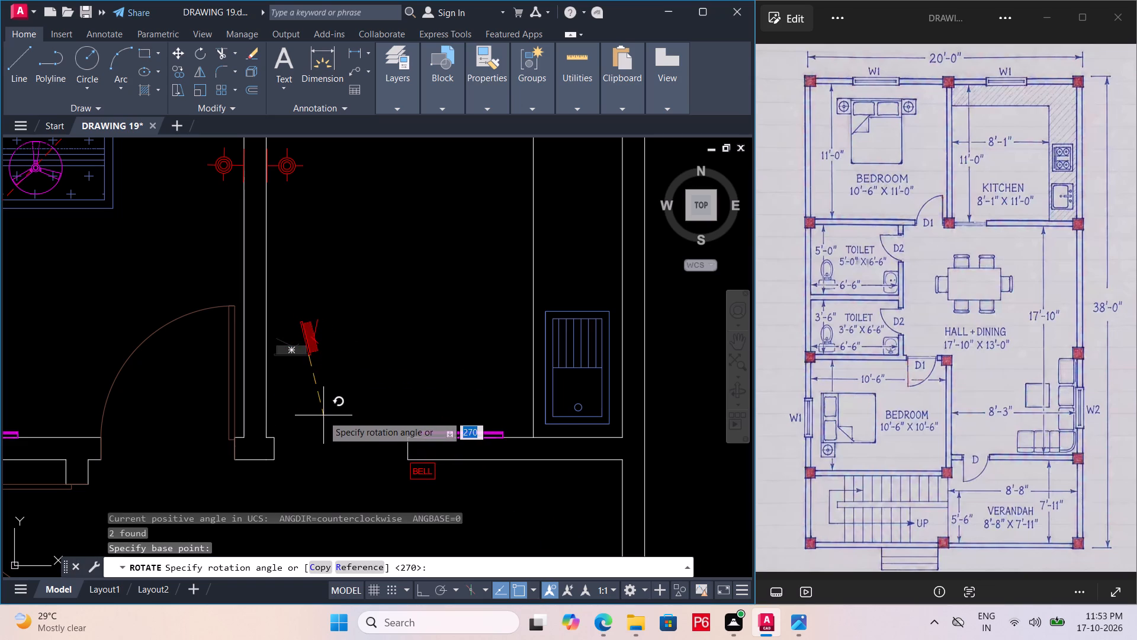
key(F8)
click(296, 417)
key(Escape)
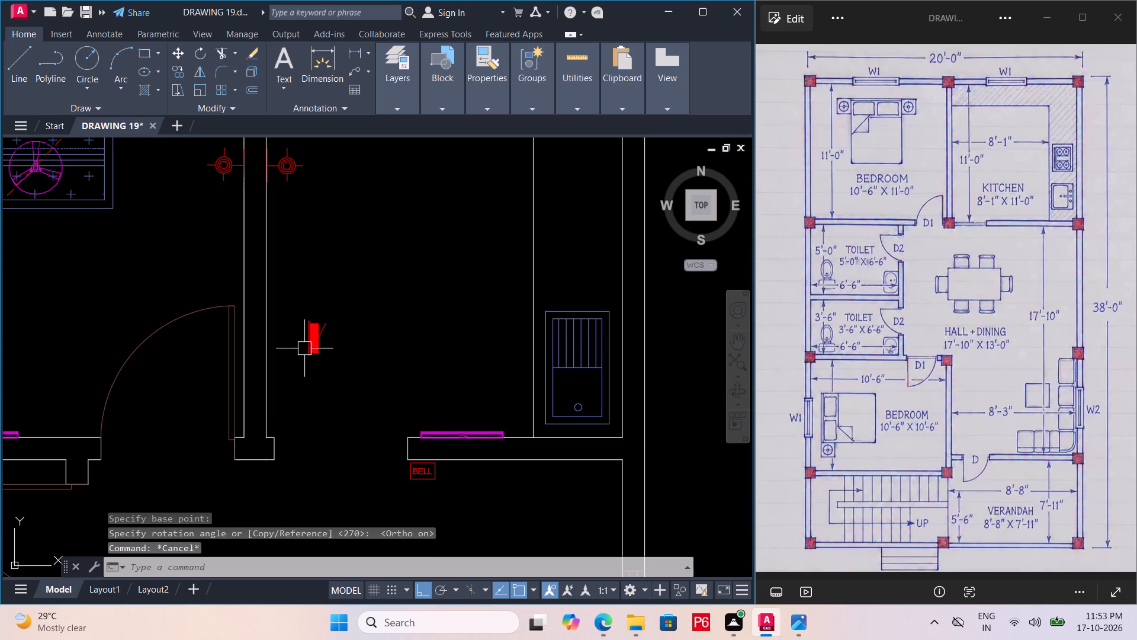
Move the rotated switch board by its base midpoint onto the kitchen face of the wall shared with the bedroom, and save the drawing.
drag(296, 307, 296, 322)
drag(318, 385, 323, 385)
drag(291, 301, 308, 322)
click(355, 395)
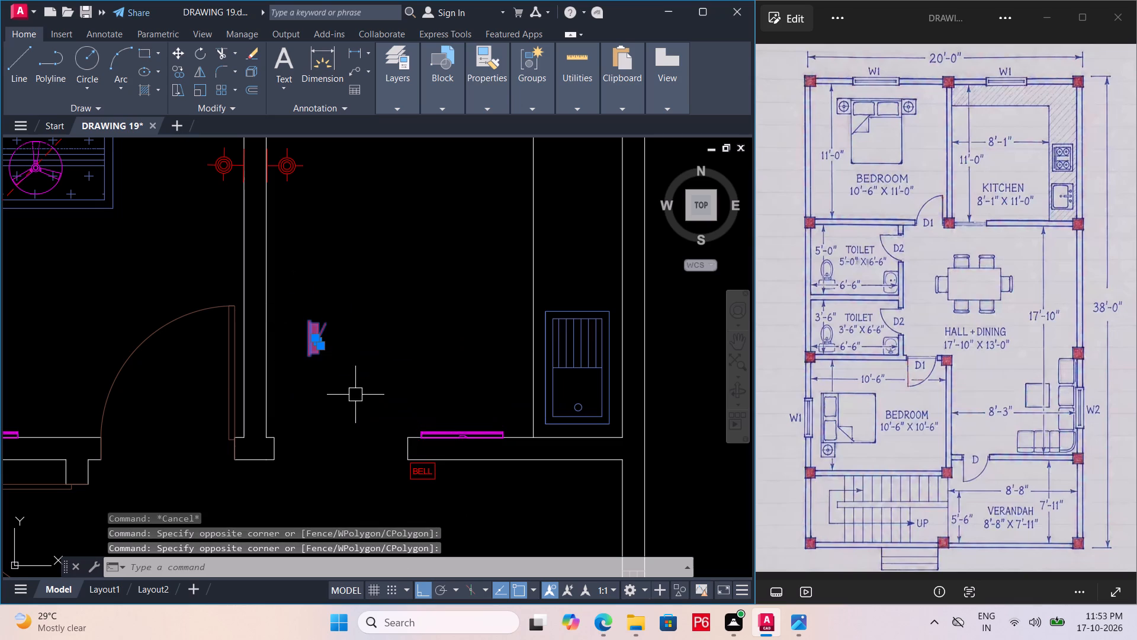
key(m)
key(space)
scroll(317, 343, up, 2)
click(290, 336)
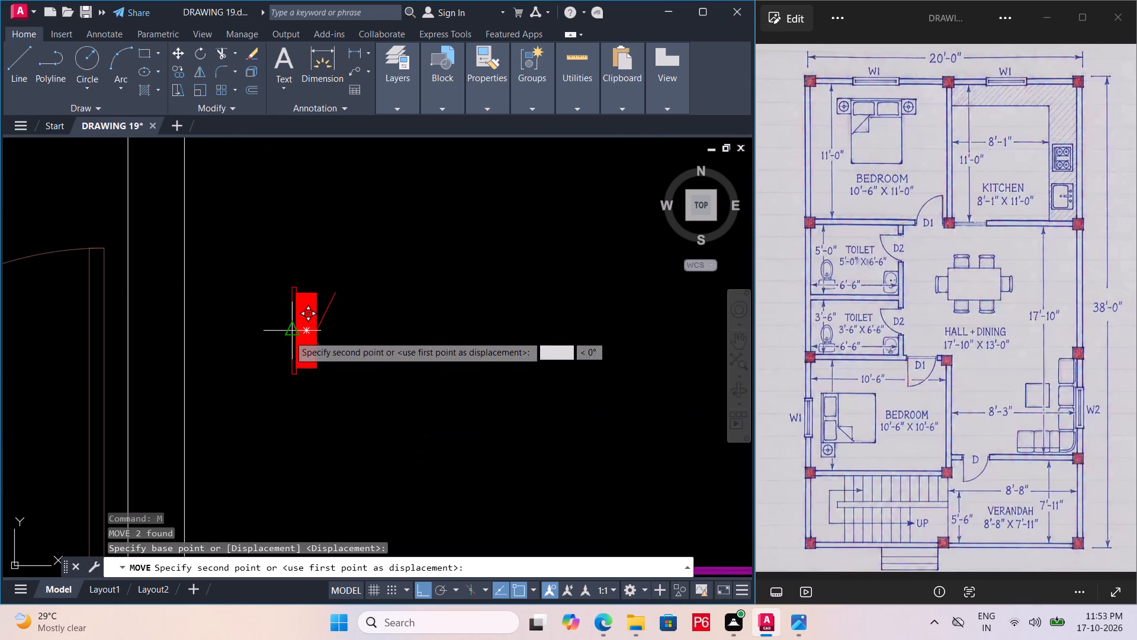
click(187, 339)
scroll(313, 288, down, 3)
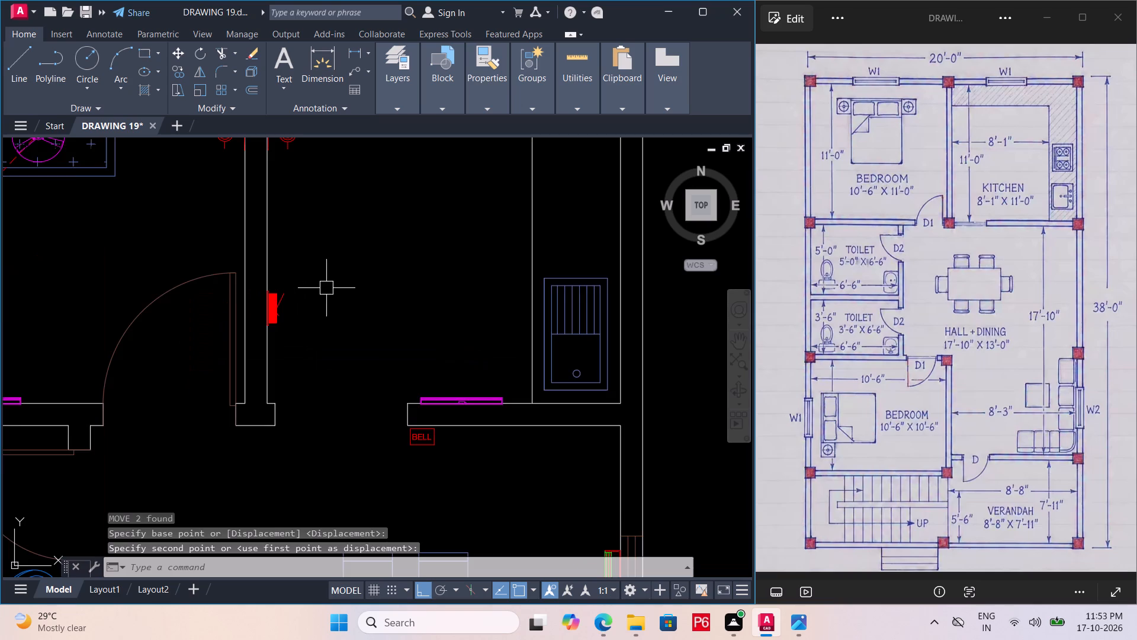
key(ctrl+s)
key(ctrl+s)
Copy the one-way switch board beside the main door onto the upper bedroom's lower wall, between the tube light and door, and save.
scroll(354, 328, down, 1)
middle_drag(354, 328, 482, 307)
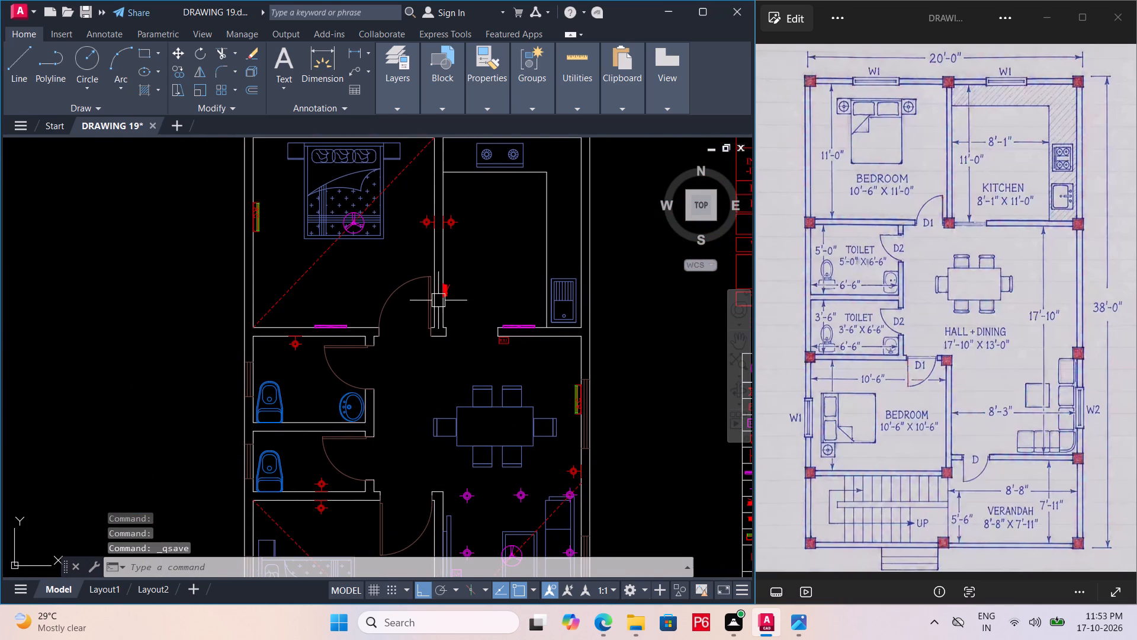
scroll(401, 289, up, 2)
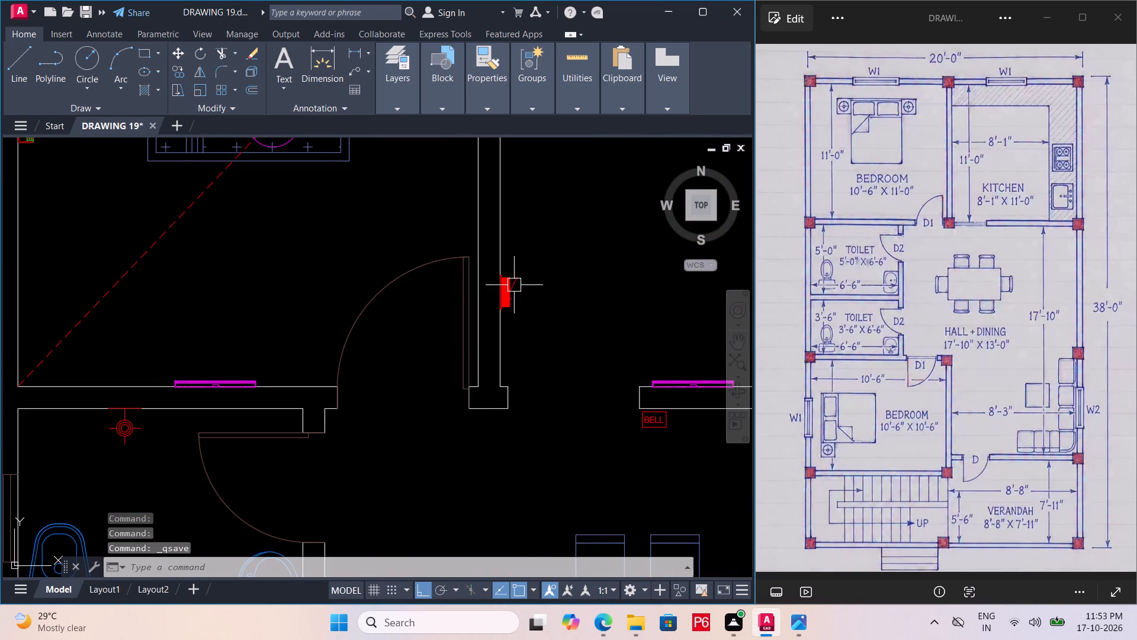
middle_drag(425, 287, 288, 283)
scroll(310, 283, down, 1)
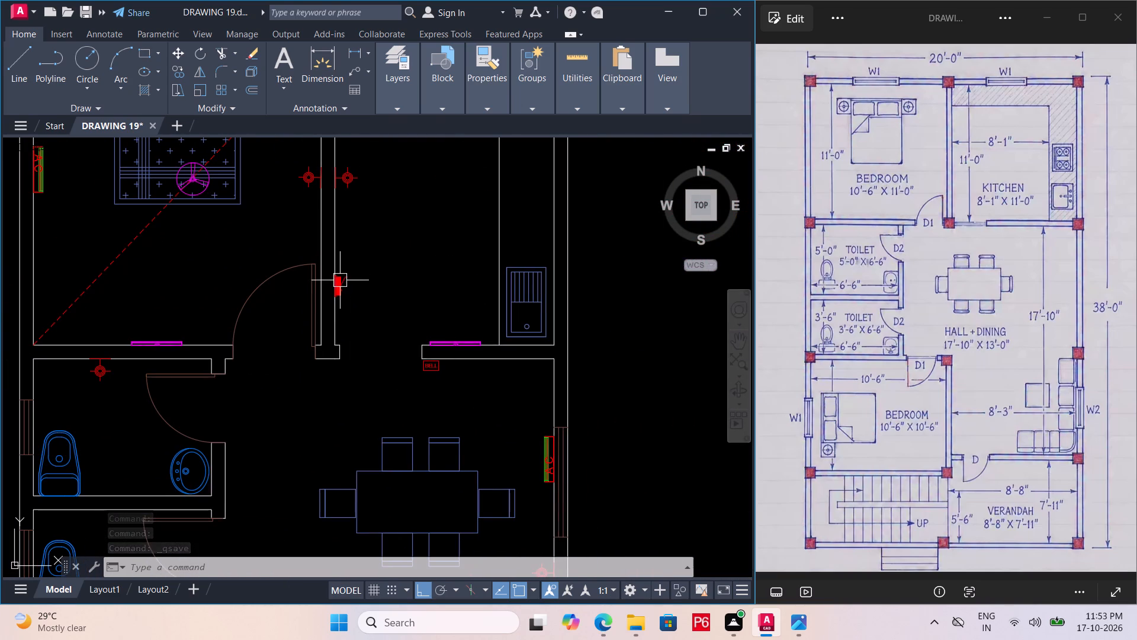
scroll(362, 257, down, 3)
scroll(387, 395, up, 8)
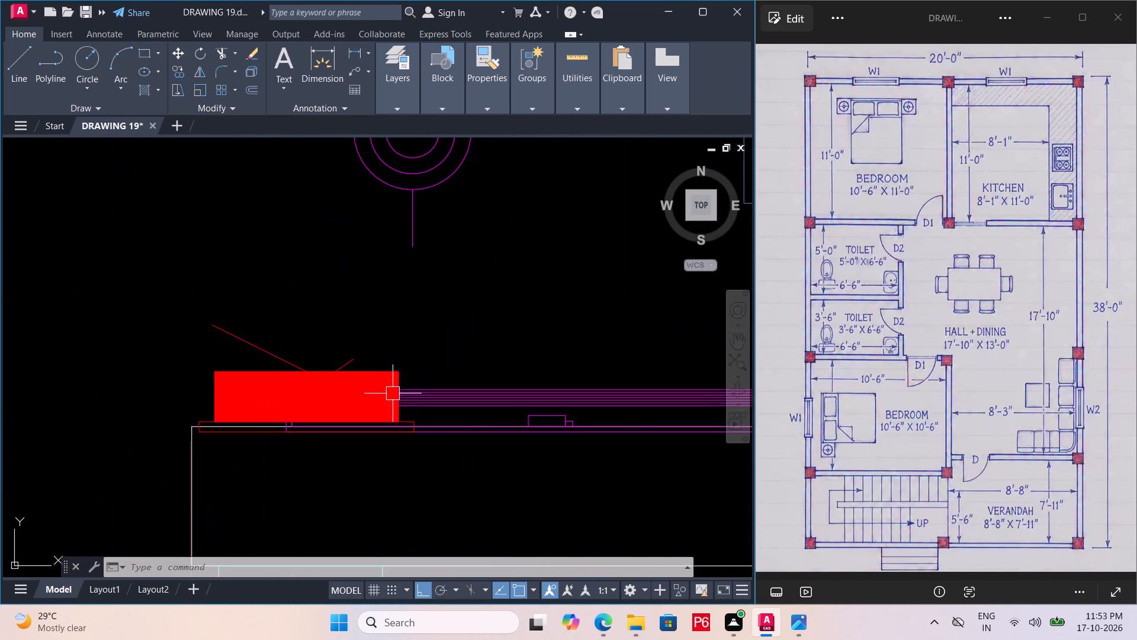
drag(420, 354, 389, 353)
click(278, 375)
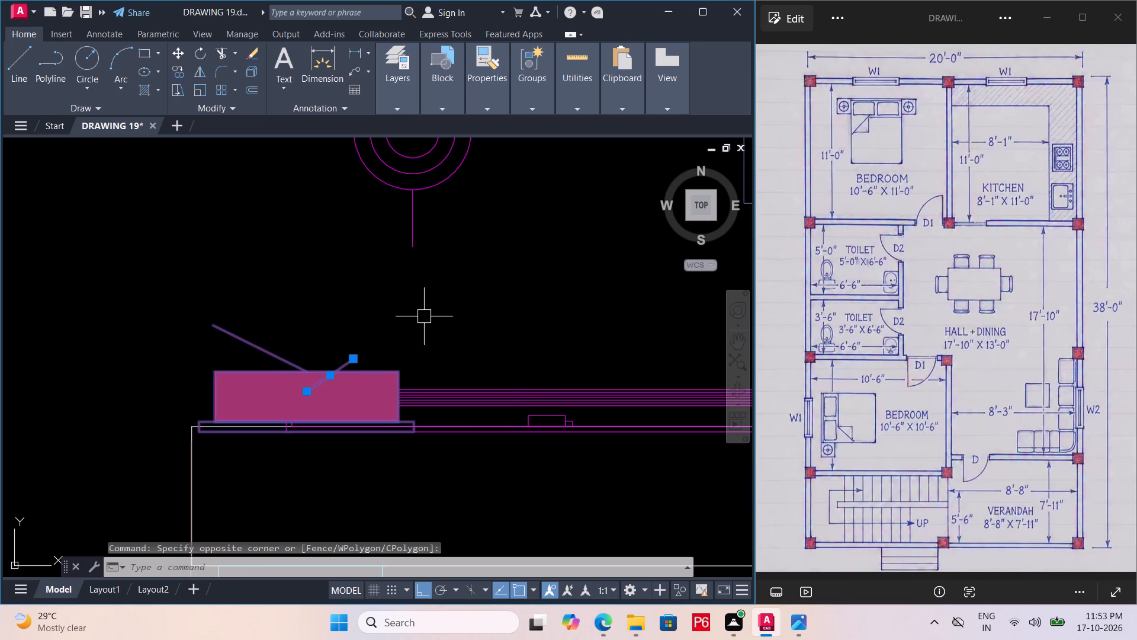
key(c)
key(o)
key(space)
click(307, 420)
scroll(409, 299, down, 3)
middle_drag(307, 327, 329, 353)
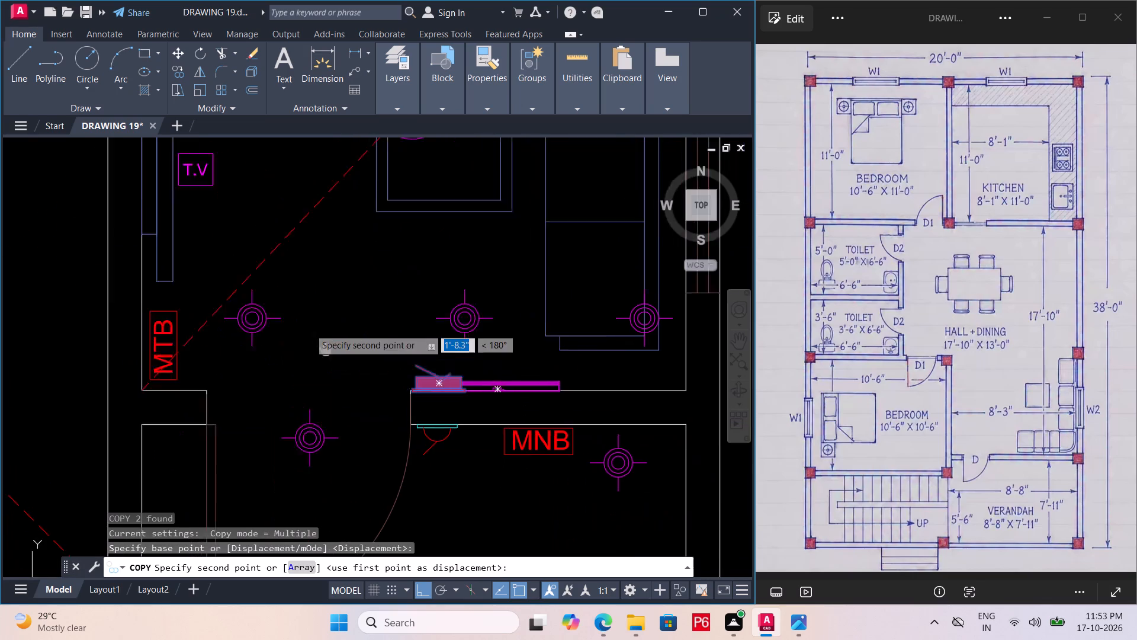
middle_drag(329, 353, 429, 463)
key(F8)
middle_drag(354, 250, 442, 361)
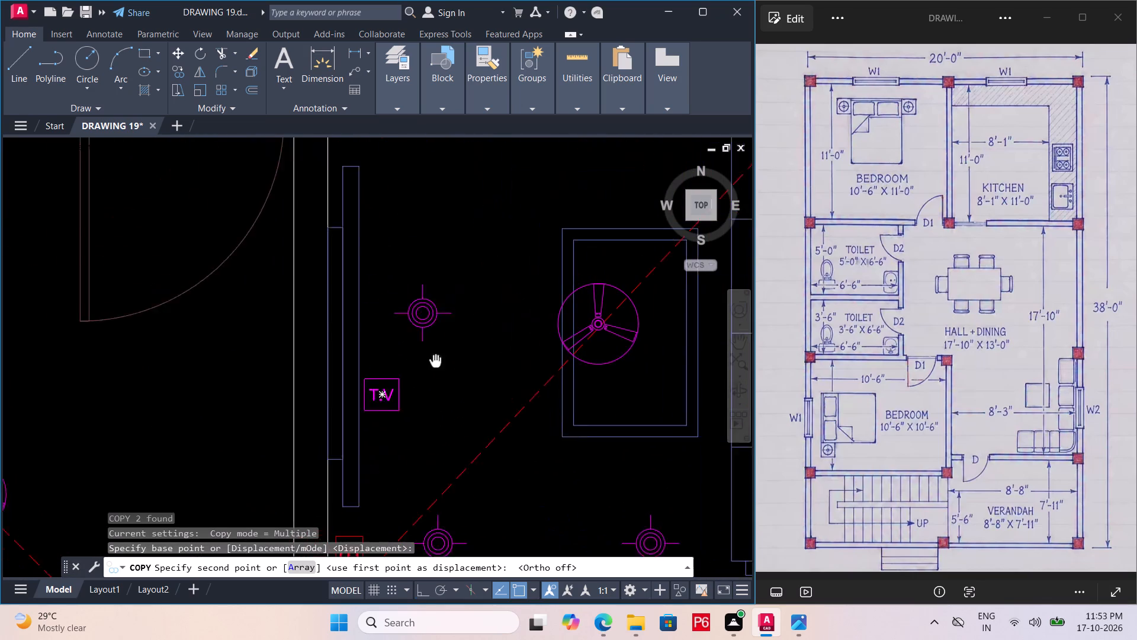
middle_drag(442, 361, 466, 359)
scroll(332, 266, down, 1)
middle_drag(335, 268, 346, 500)
middle_drag(297, 350, 600, 530)
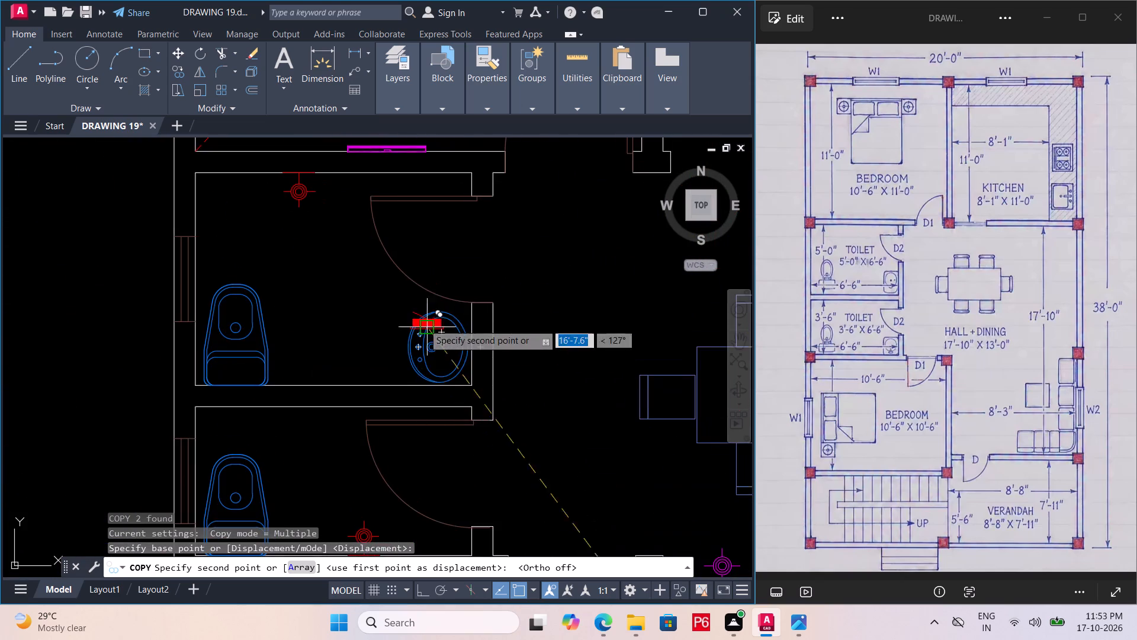
middle_drag(420, 300, 377, 507)
scroll(435, 344, up, 2)
click(429, 370)
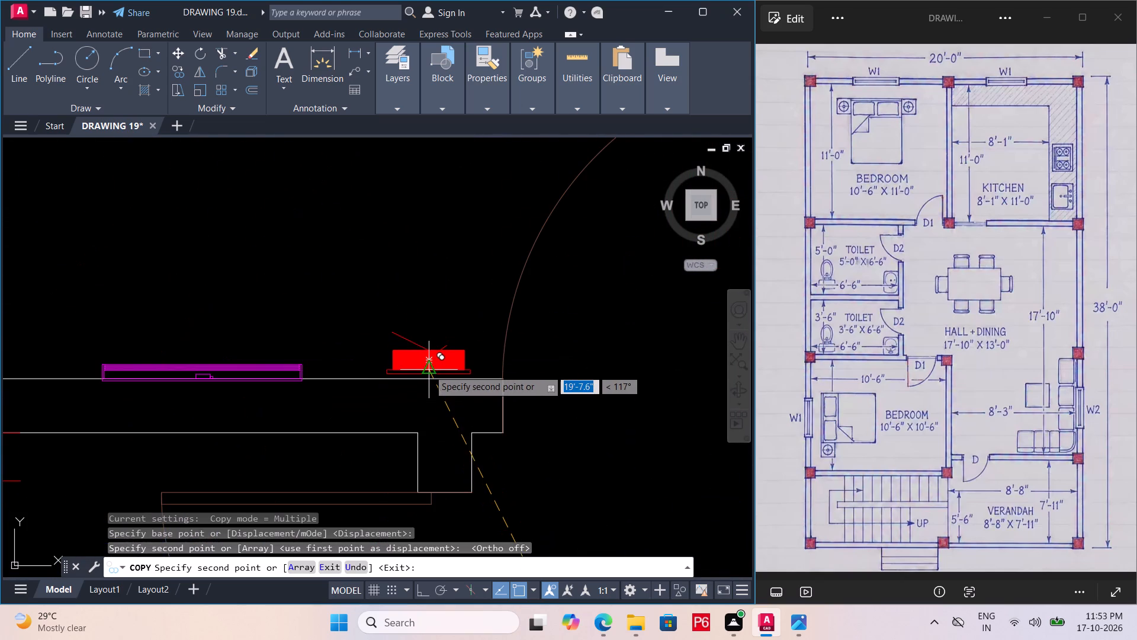
key(ctrl+s)
key(ctrl+s)
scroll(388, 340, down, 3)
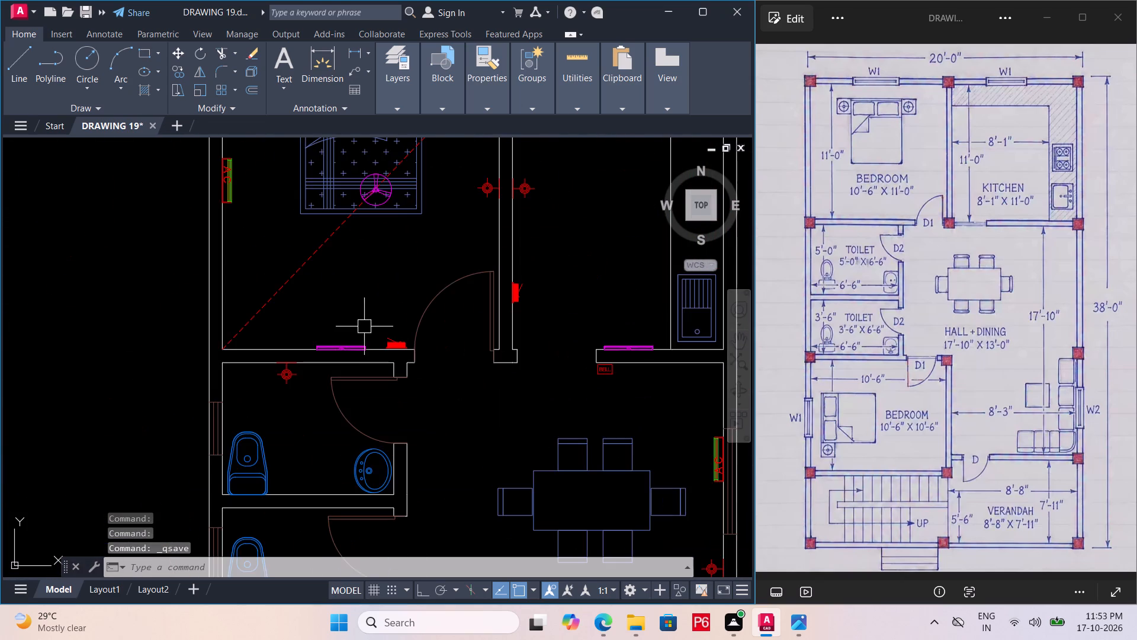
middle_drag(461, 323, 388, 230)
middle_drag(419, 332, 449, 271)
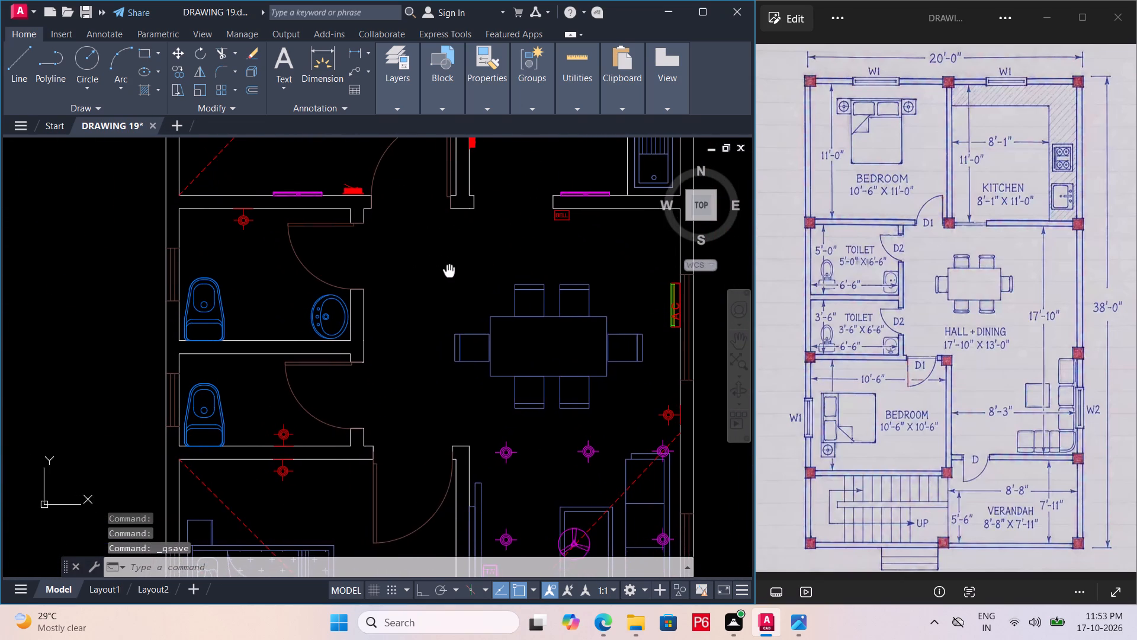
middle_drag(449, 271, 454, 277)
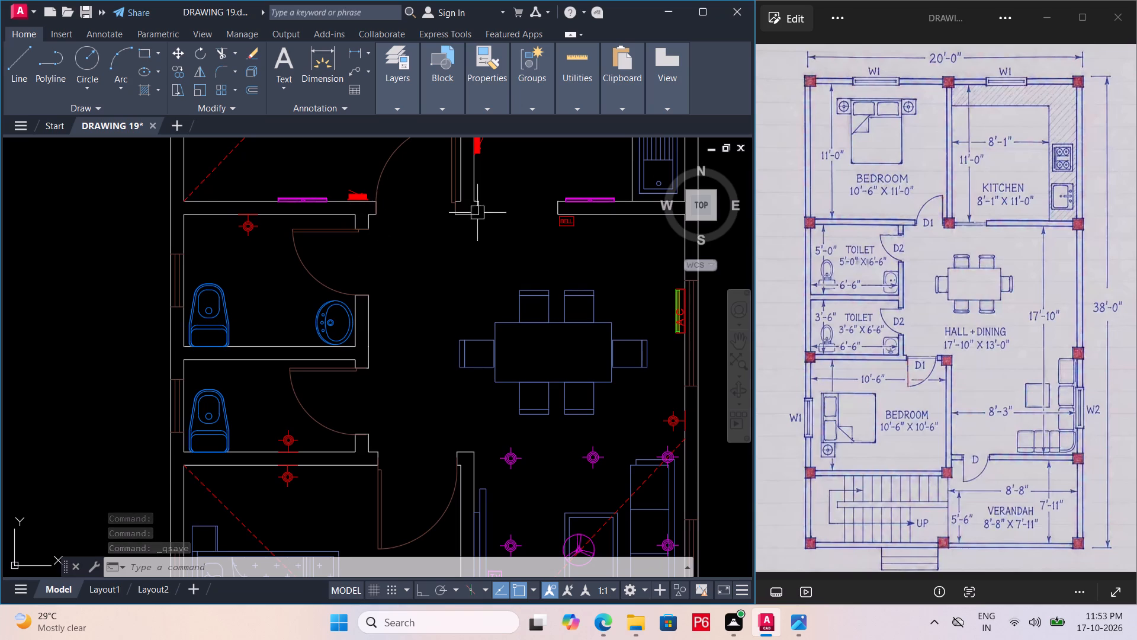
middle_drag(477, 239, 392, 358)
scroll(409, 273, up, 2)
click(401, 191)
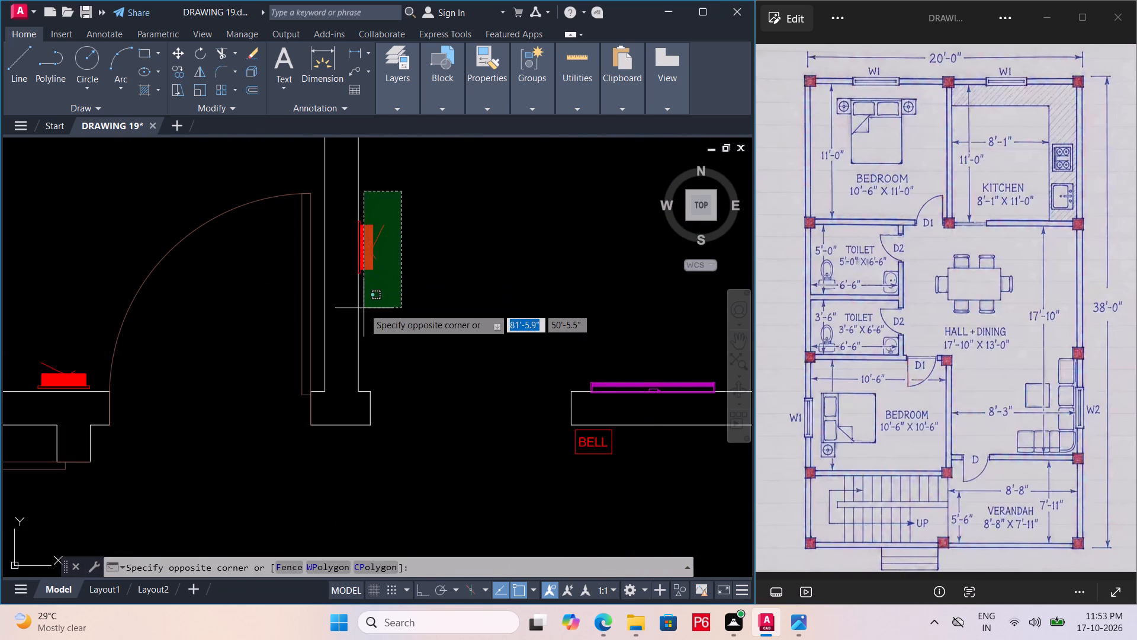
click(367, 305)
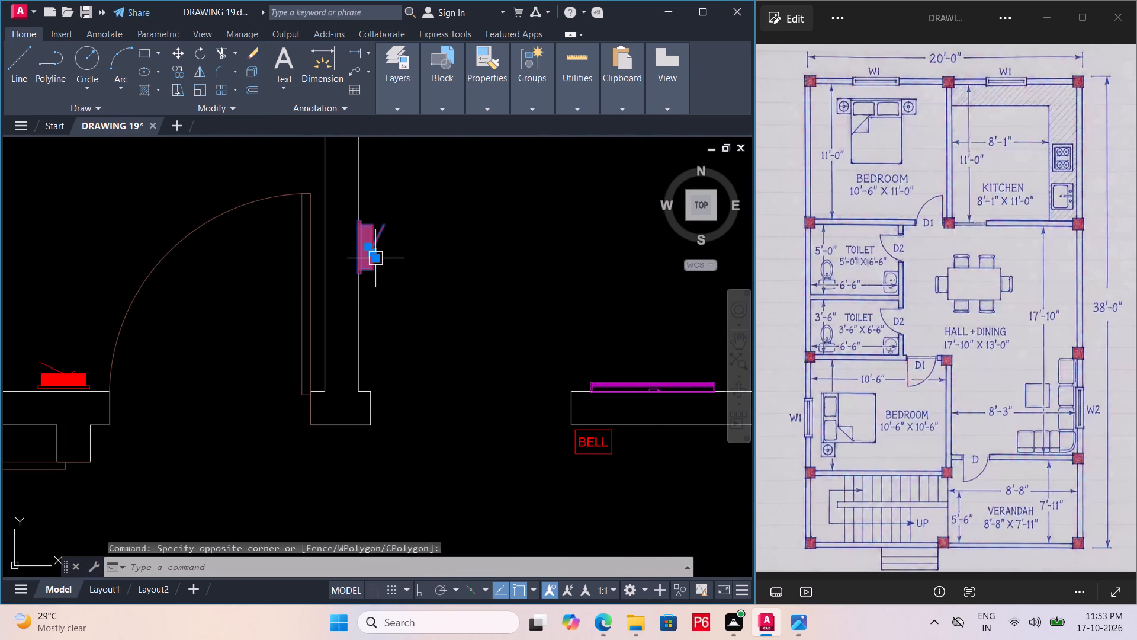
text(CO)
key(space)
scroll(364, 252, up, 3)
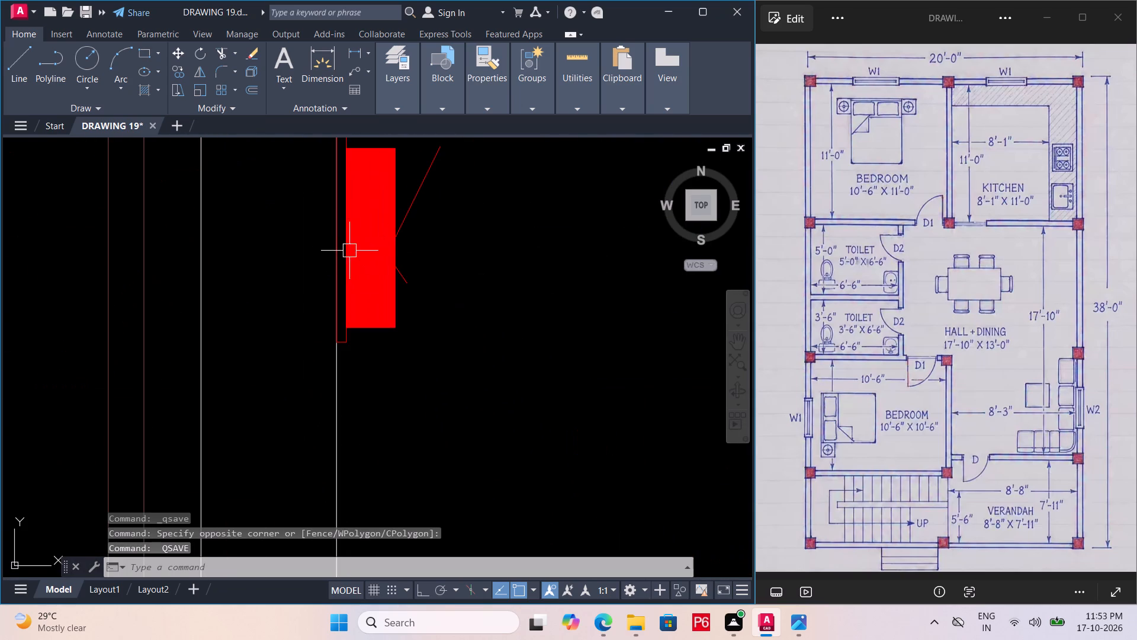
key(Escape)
Copy the kitchen's vertical one-way switch board onto the hall-side toilet wall between the two toilet doors, using its base midpoint.
click(460, 172)
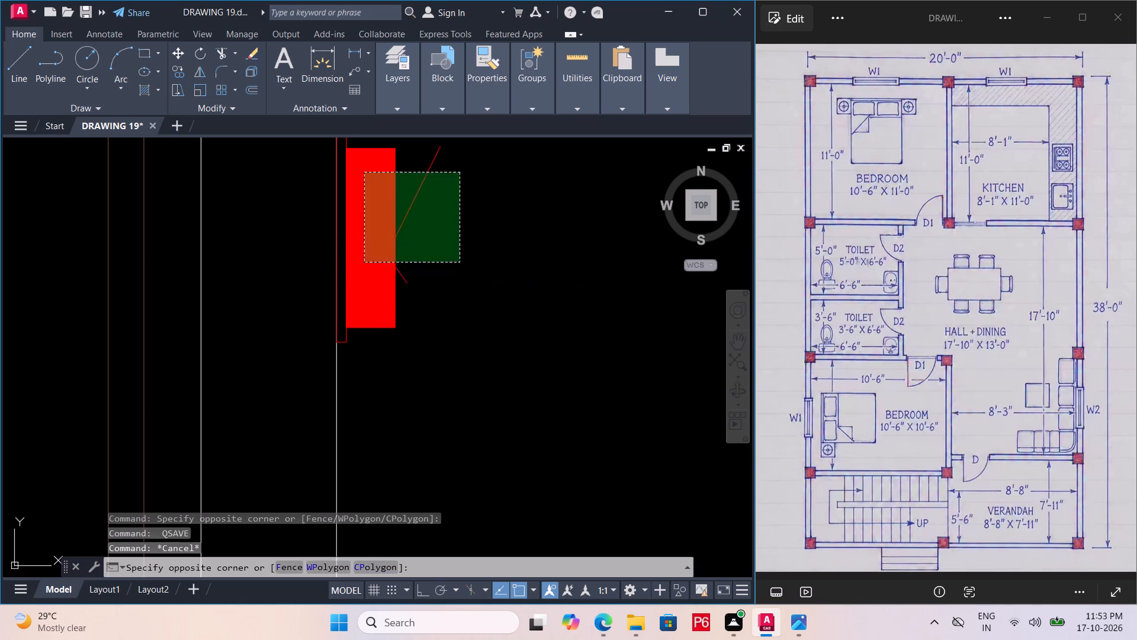
click(364, 263)
text(CO)
key(space)
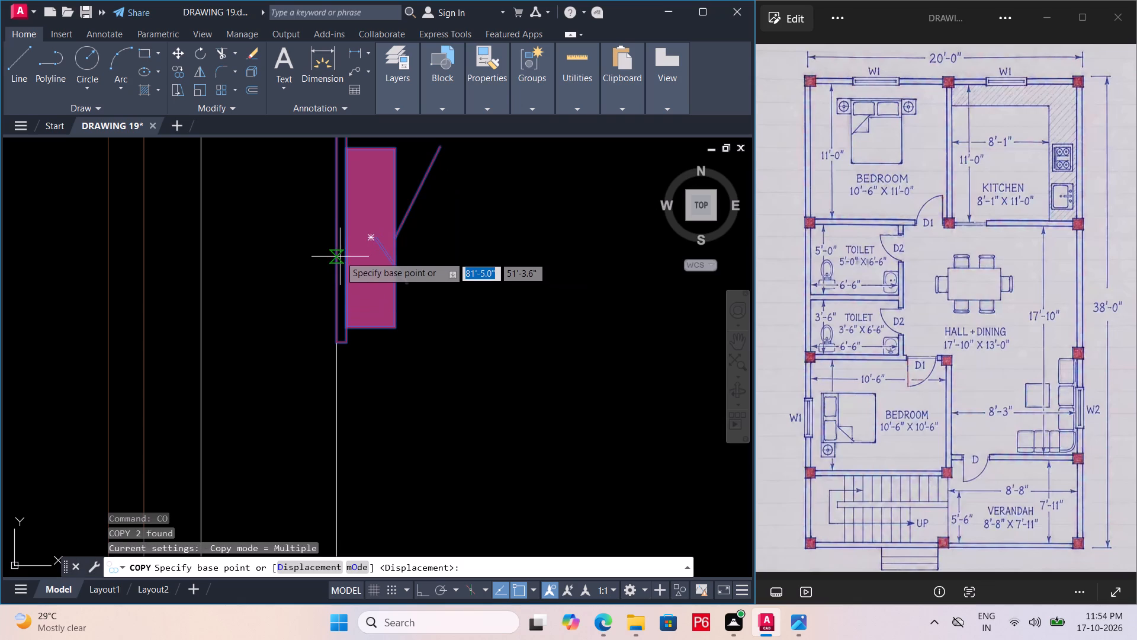
click(335, 250)
scroll(390, 226, down, 4)
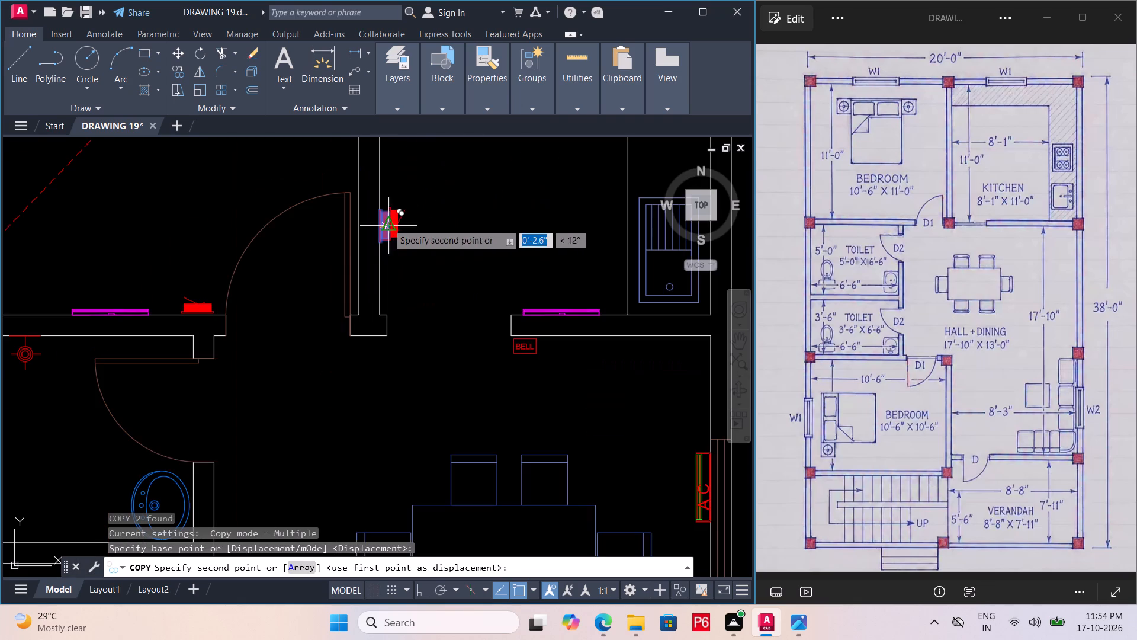
middle_drag(219, 402, 265, 264)
scroll(301, 385, up, 3)
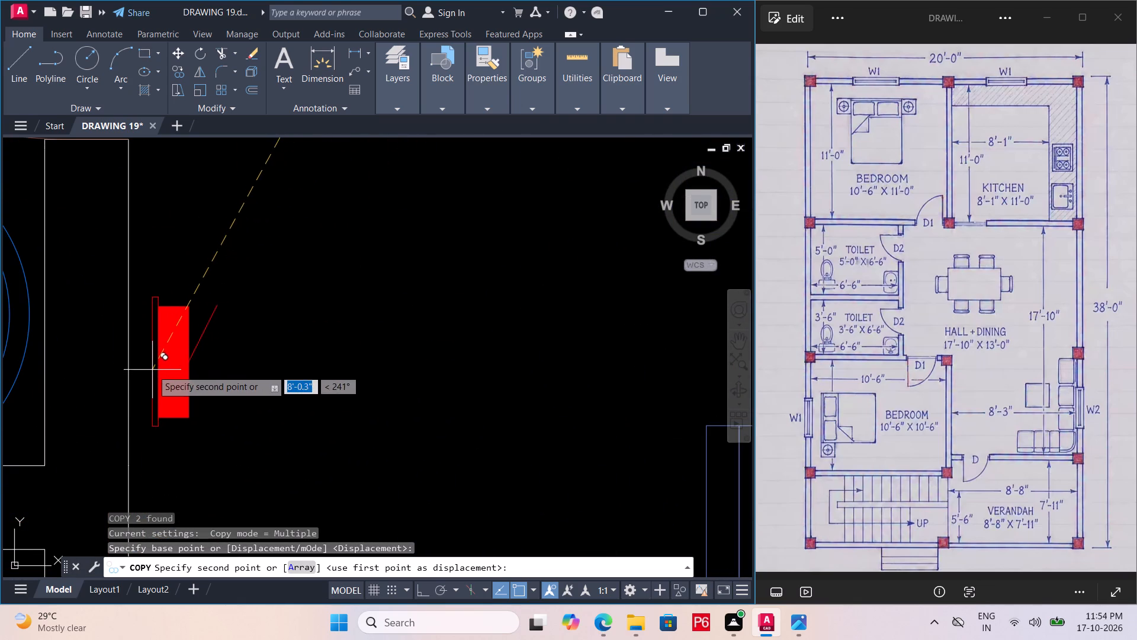
click(129, 360)
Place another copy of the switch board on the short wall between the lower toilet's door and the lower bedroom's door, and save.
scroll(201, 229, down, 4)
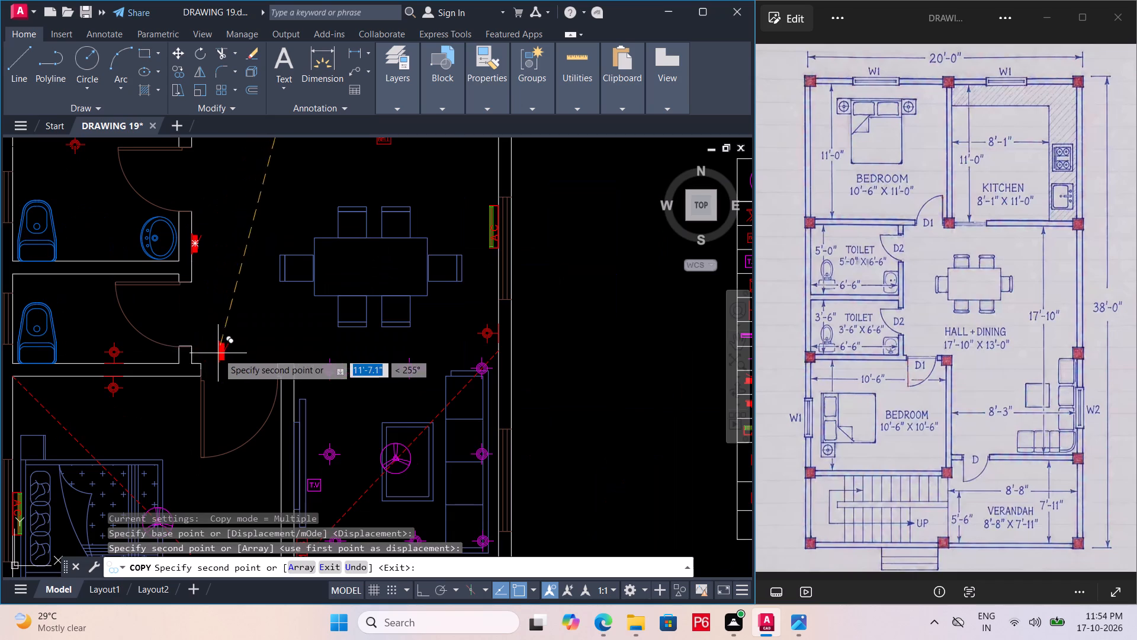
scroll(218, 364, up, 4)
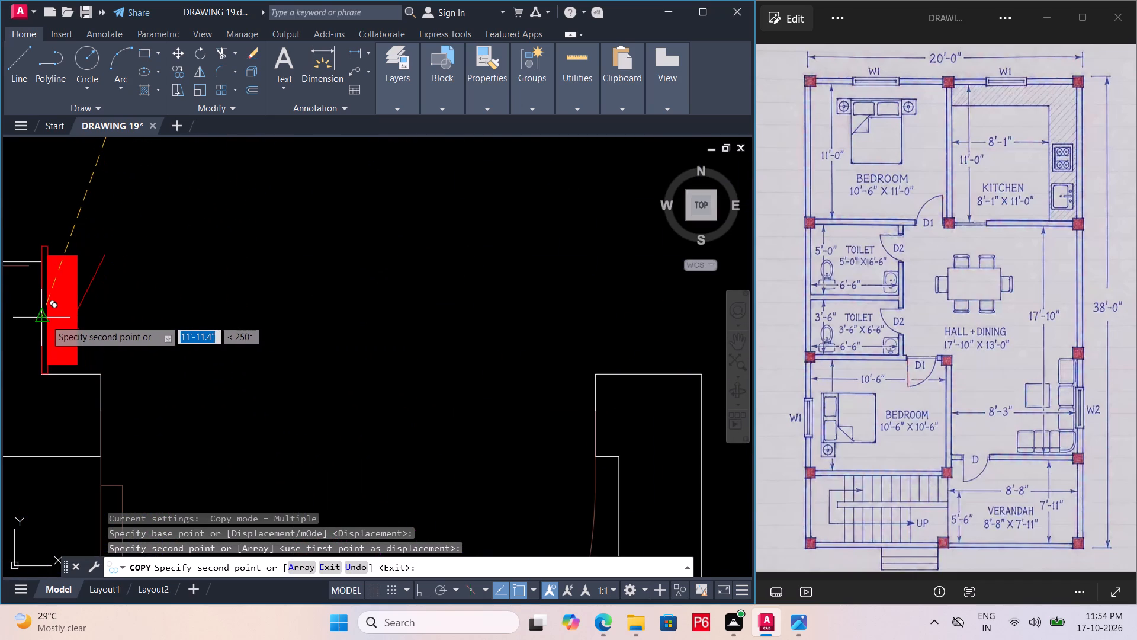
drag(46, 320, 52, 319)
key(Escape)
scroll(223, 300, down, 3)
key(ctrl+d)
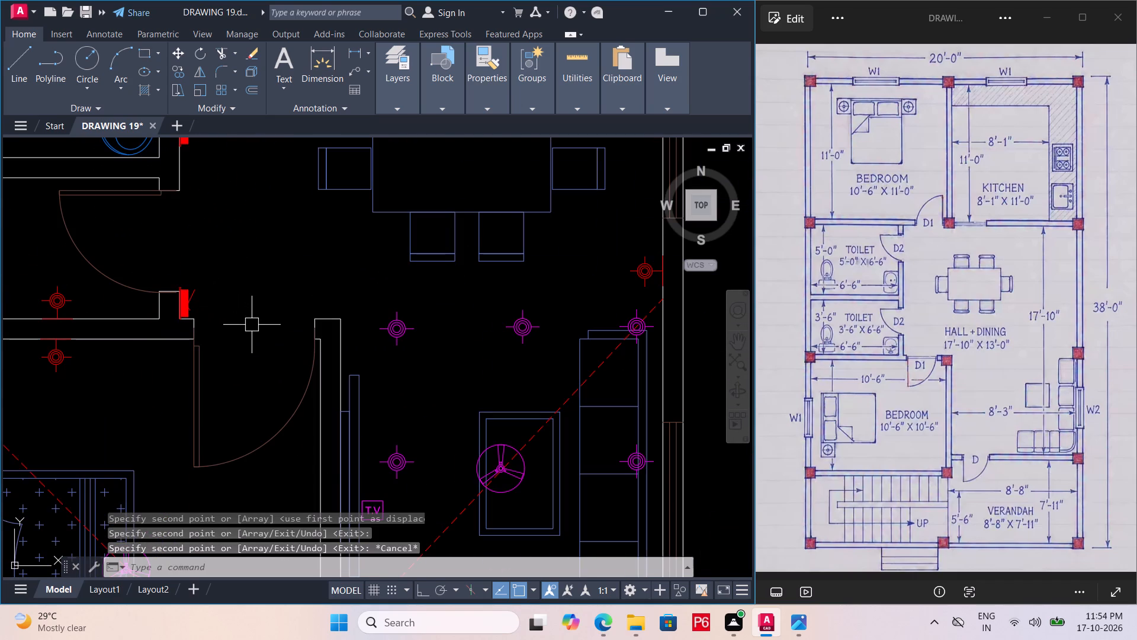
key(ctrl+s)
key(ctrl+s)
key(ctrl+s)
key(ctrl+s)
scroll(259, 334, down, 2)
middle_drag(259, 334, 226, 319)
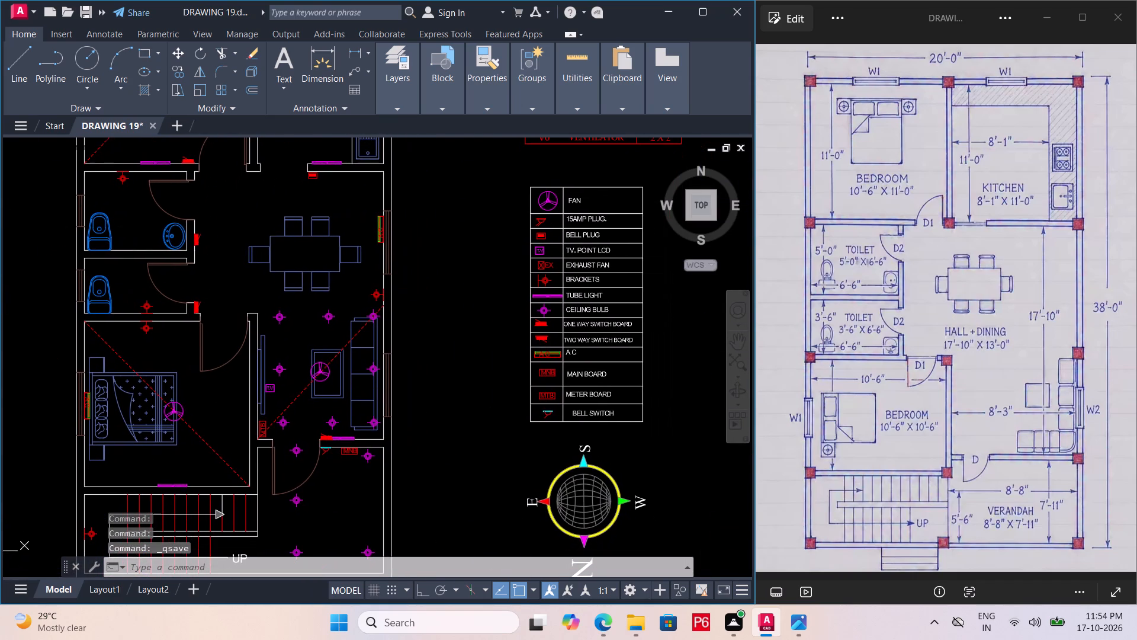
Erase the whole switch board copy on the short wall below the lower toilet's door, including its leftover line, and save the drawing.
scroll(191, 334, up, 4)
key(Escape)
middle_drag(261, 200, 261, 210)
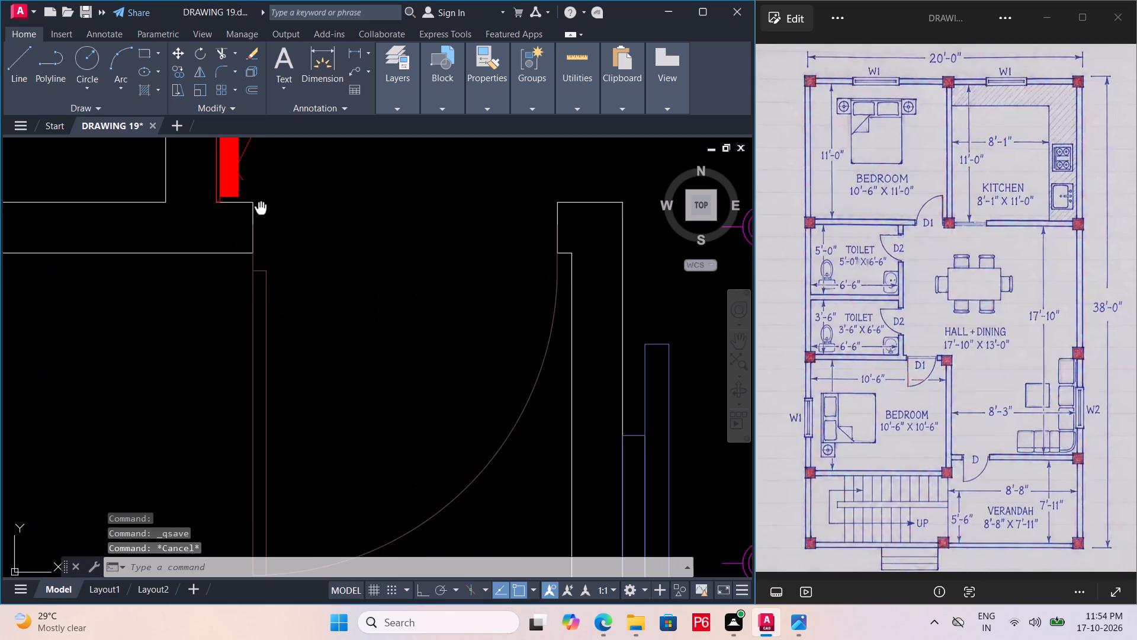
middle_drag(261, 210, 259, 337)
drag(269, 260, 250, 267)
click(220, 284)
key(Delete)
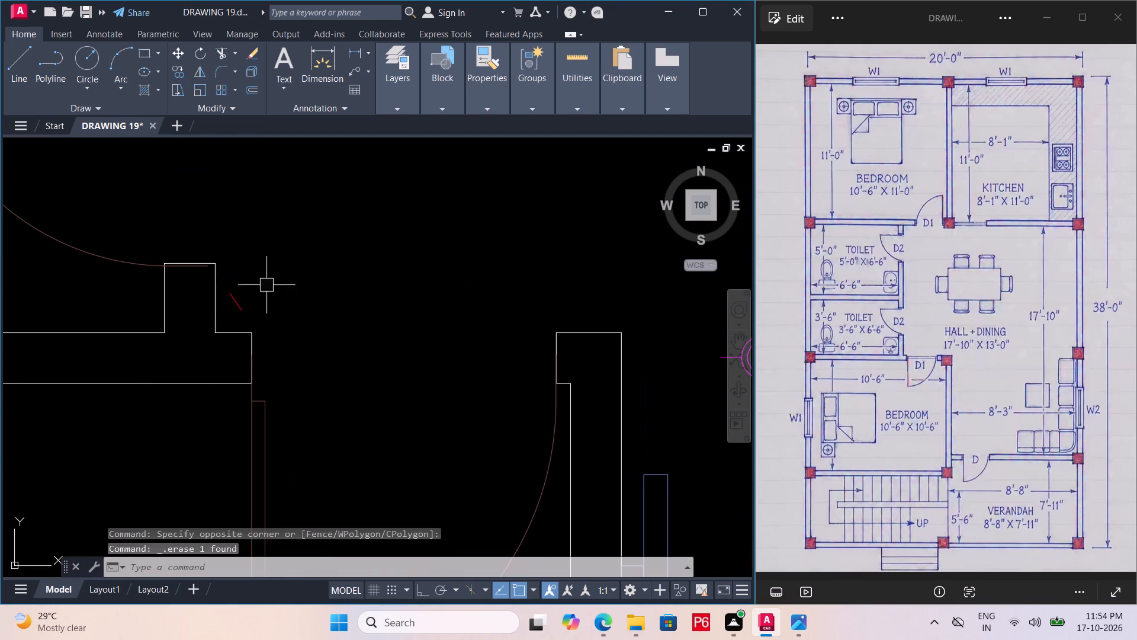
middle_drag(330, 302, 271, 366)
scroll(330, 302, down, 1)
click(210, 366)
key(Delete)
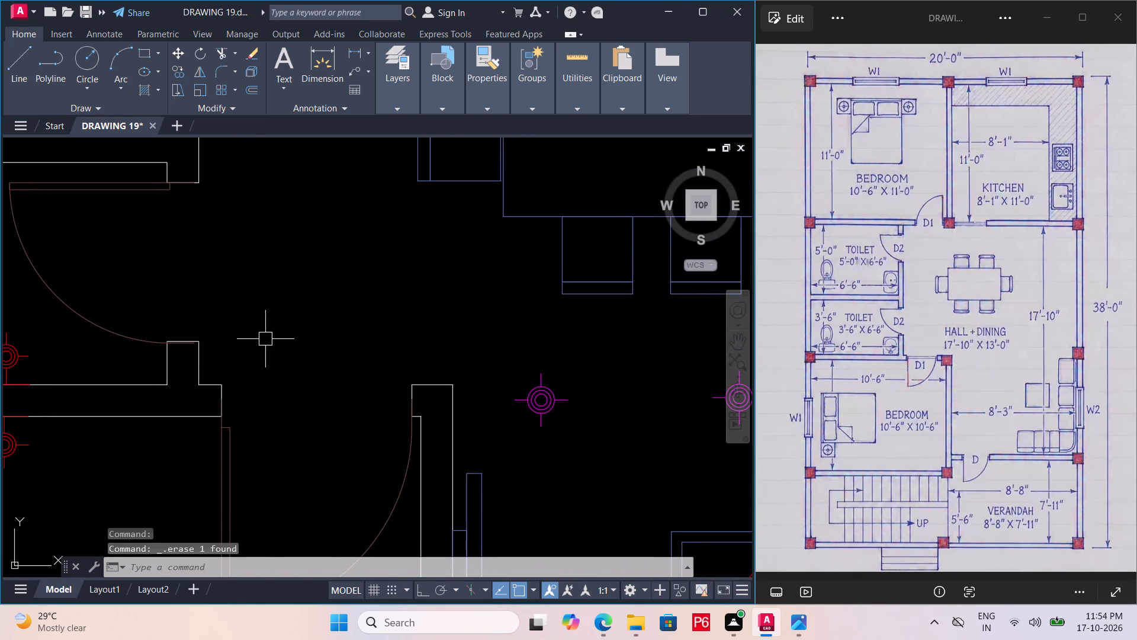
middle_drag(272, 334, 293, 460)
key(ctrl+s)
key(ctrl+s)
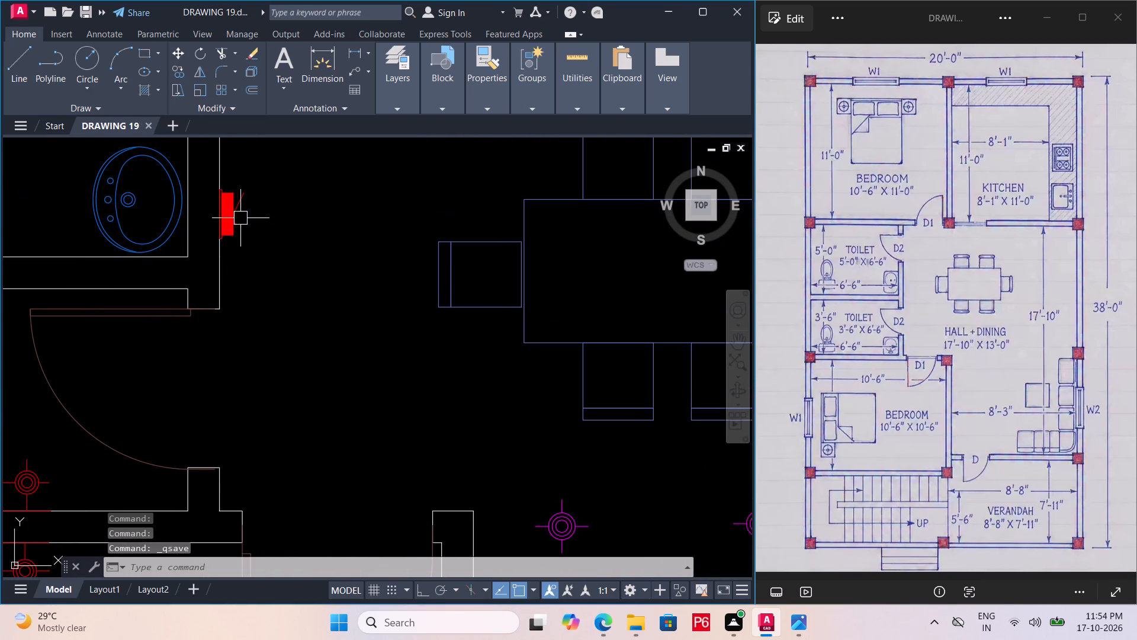
Move the toilets' switch board down along the hall-side wall, closer to the lower toilet's door, and save the drawing.
scroll(255, 207, up, 1)
click(254, 184)
click(214, 265)
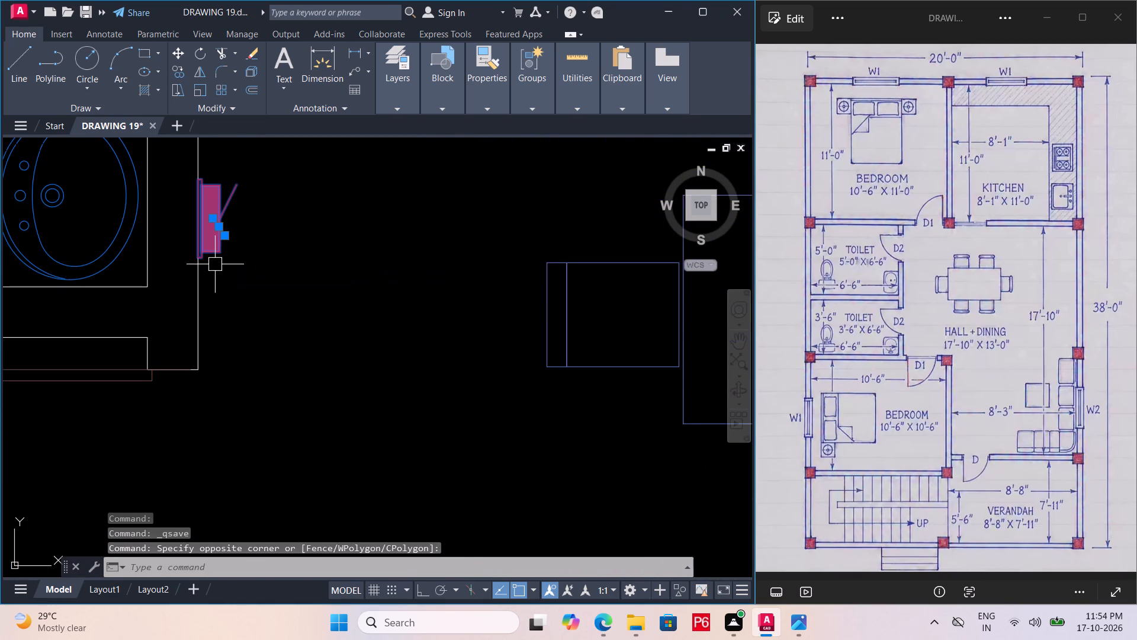
key(m)
key(space)
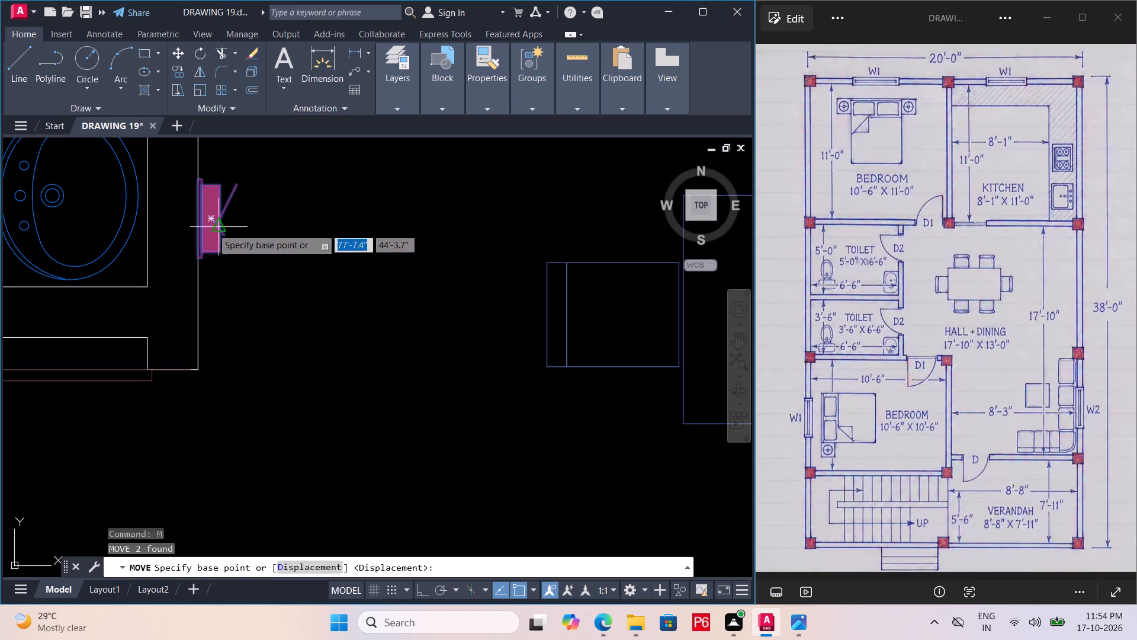
click(194, 223)
click(199, 283)
scroll(235, 238, down, 1)
middle_drag(235, 238, 215, 274)
scroll(235, 238, down, 1)
key(ctrl+s)
key(ctrl+s)
key(ctrl+s)
Copy the two-way switch board symbol from the legend onto the lower bedroom's upper wall, between the bracket light and the door.
scroll(257, 281, down, 2)
middle_drag(256, 277, 240, 247)
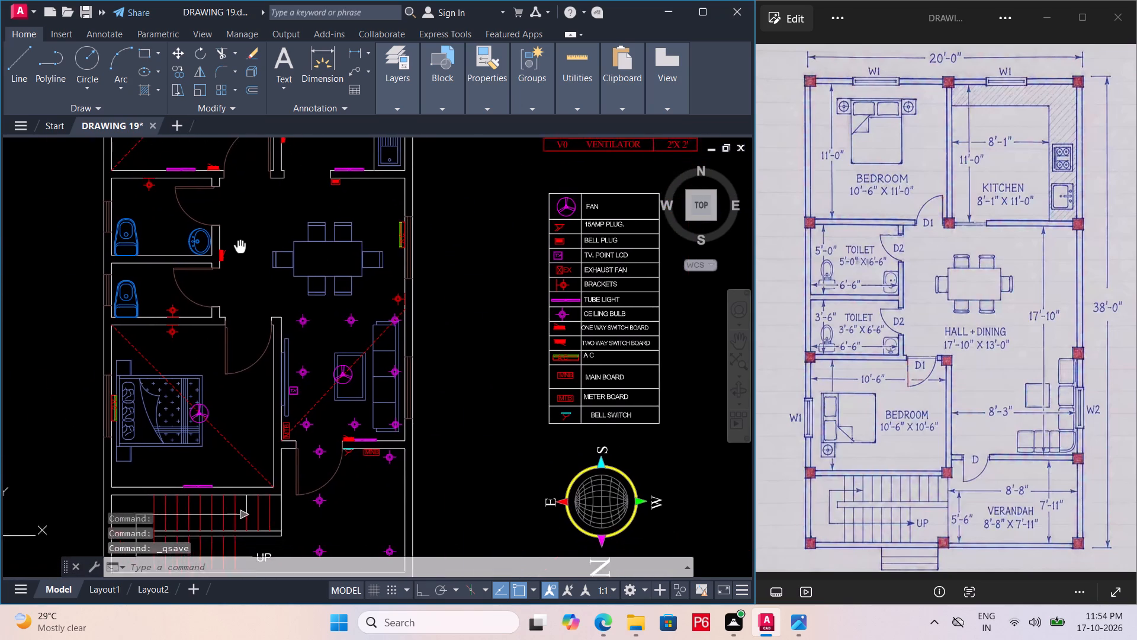
middle_drag(240, 247, 277, 230)
middle_drag(342, 364, 340, 234)
middle_drag(336, 238, 336, 252)
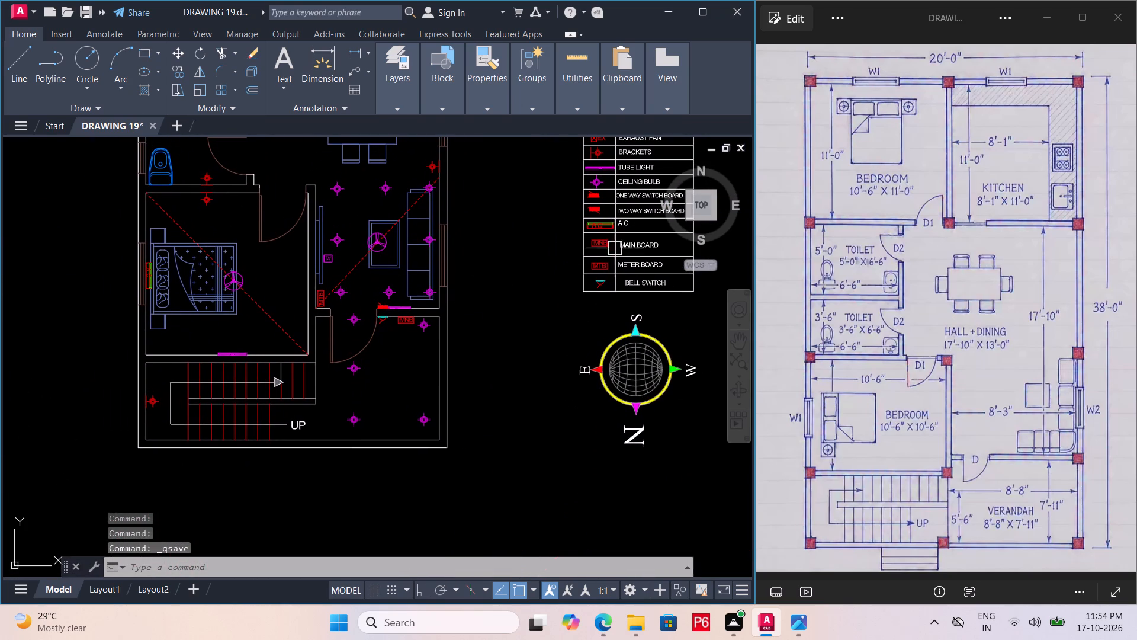
middle_drag(284, 281, 425, 348)
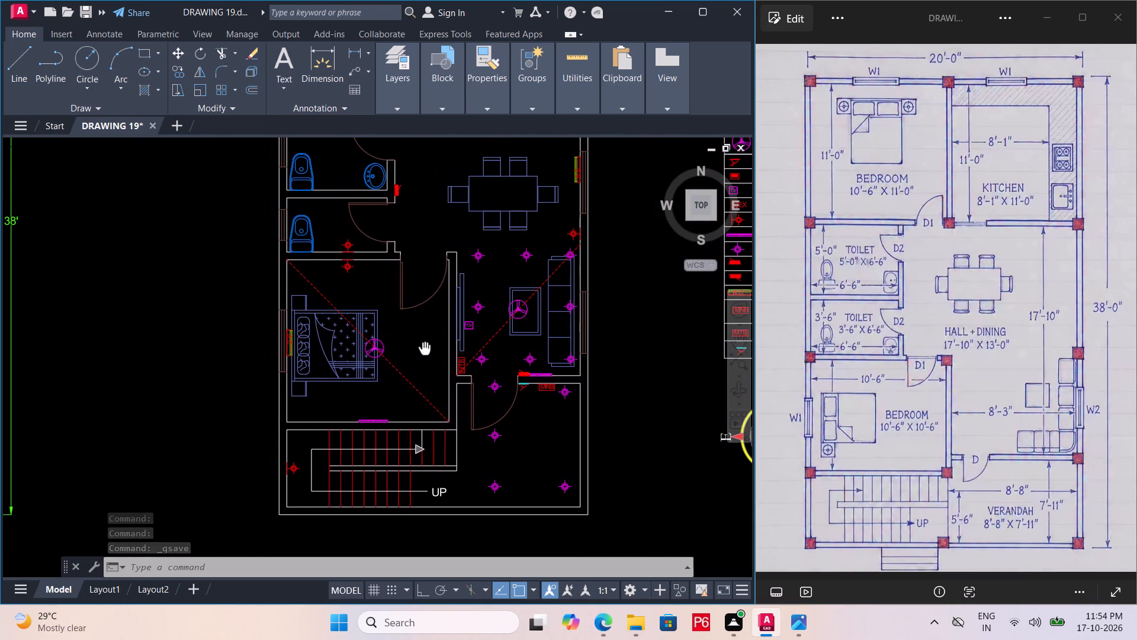
middle_drag(425, 348, 381, 355)
middle_click(290, 325)
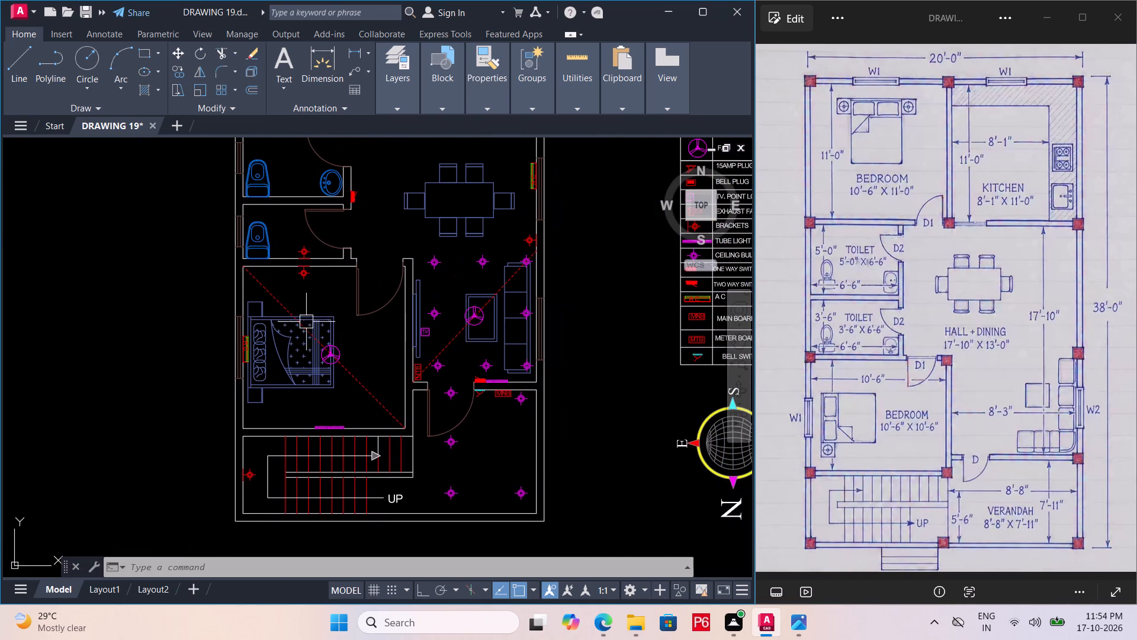
middle_drag(509, 321, 334, 308)
scroll(506, 283, up, 4)
middle_drag(534, 271, 342, 334)
click(336, 242)
click(443, 295)
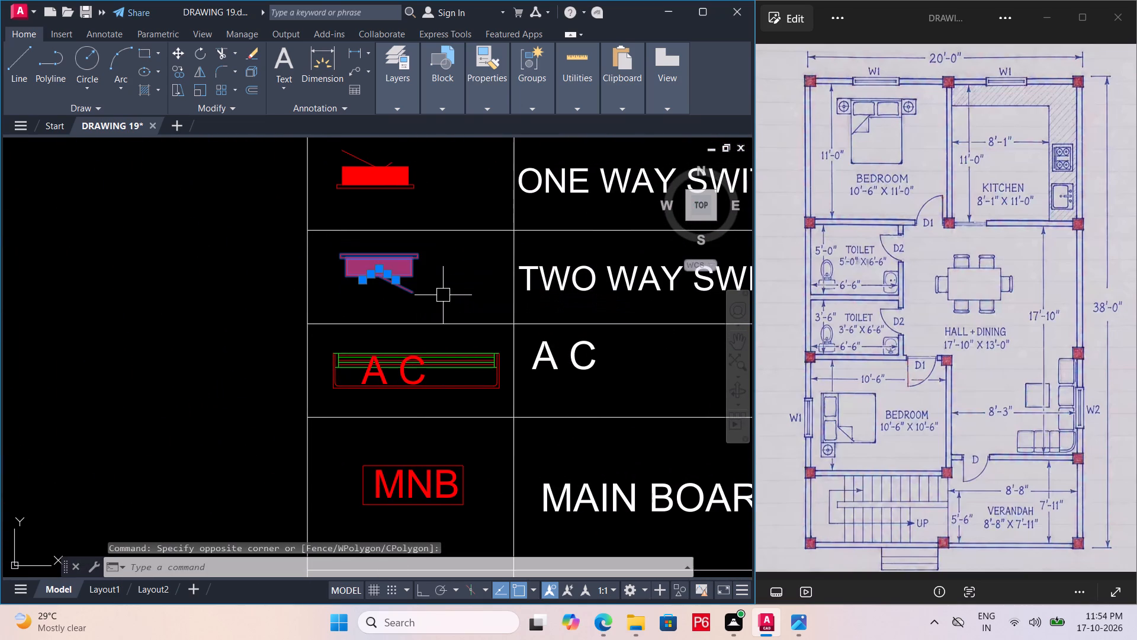
text(CO)
key(space)
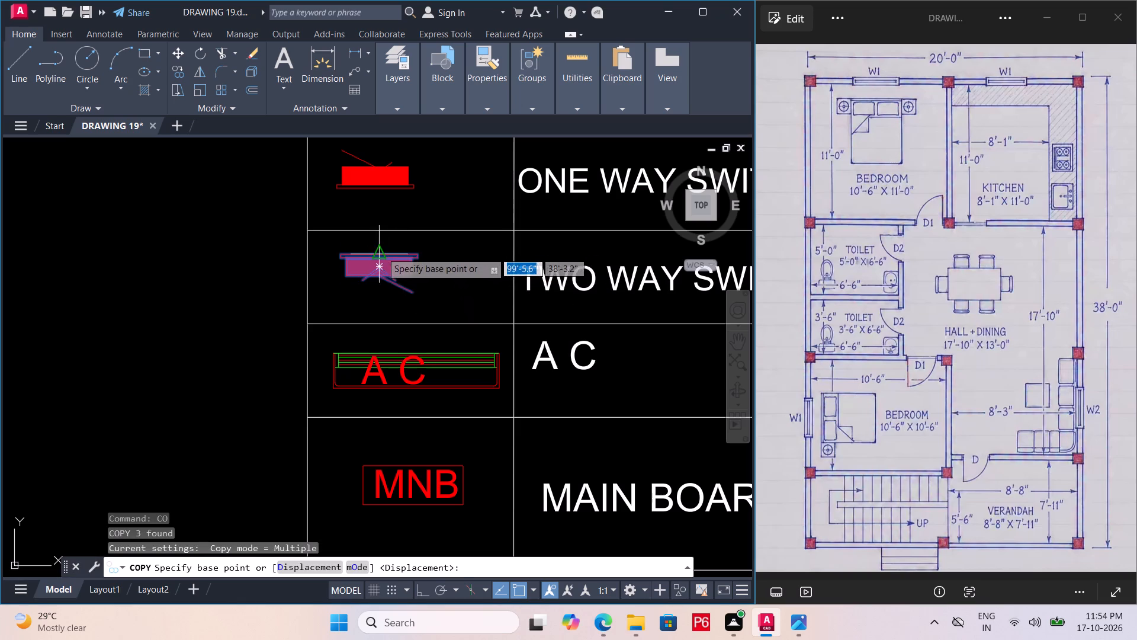
click(381, 252)
middle_drag(250, 310, 714, 242)
scroll(539, 263, down, 4)
middle_drag(270, 324, 509, 276)
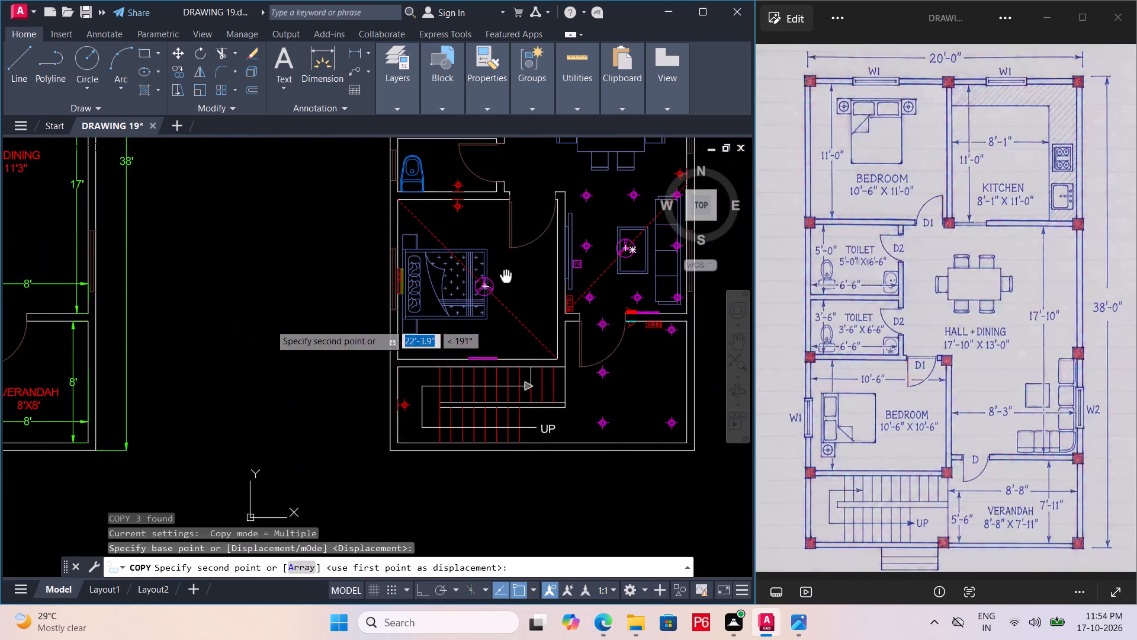
middle_drag(509, 276, 516, 276)
scroll(516, 276, up, 1)
scroll(452, 203, up, 1)
middle_drag(507, 236, 255, 334)
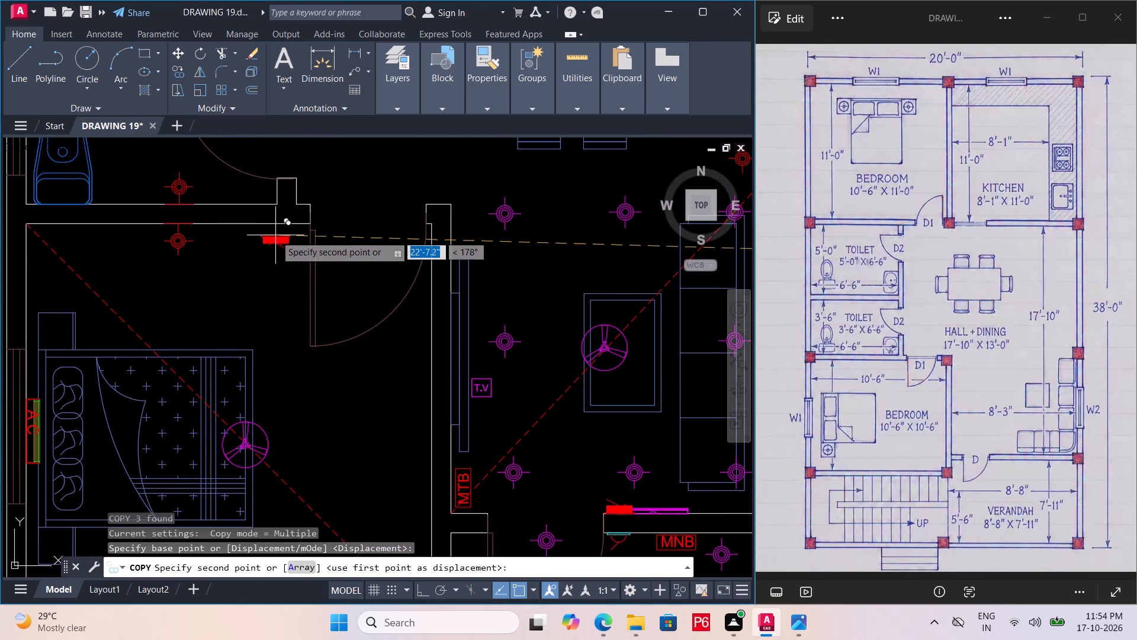
scroll(274, 228, up, 1)
click(277, 222)
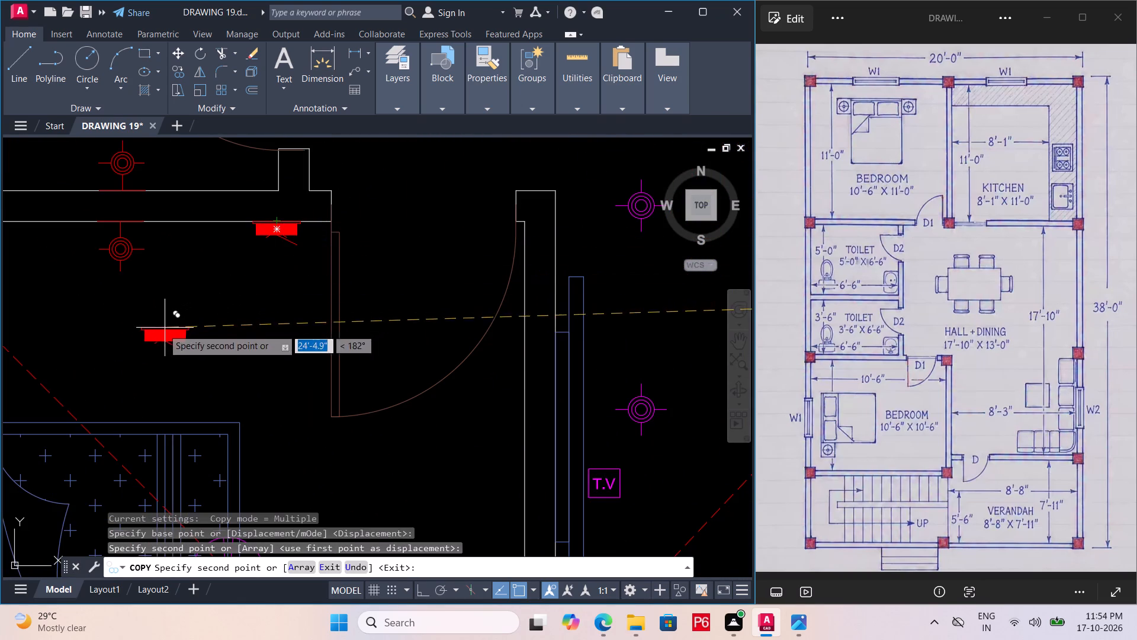
Place another copy of the two-way switch board in the open floor area above the lower bedroom's bed.
click(107, 355)
key(Escape)
Rotate the loose two-way switch board above the bed 90° counterclockwise so that it stands vertically.
middle_drag(144, 325, 246, 295)
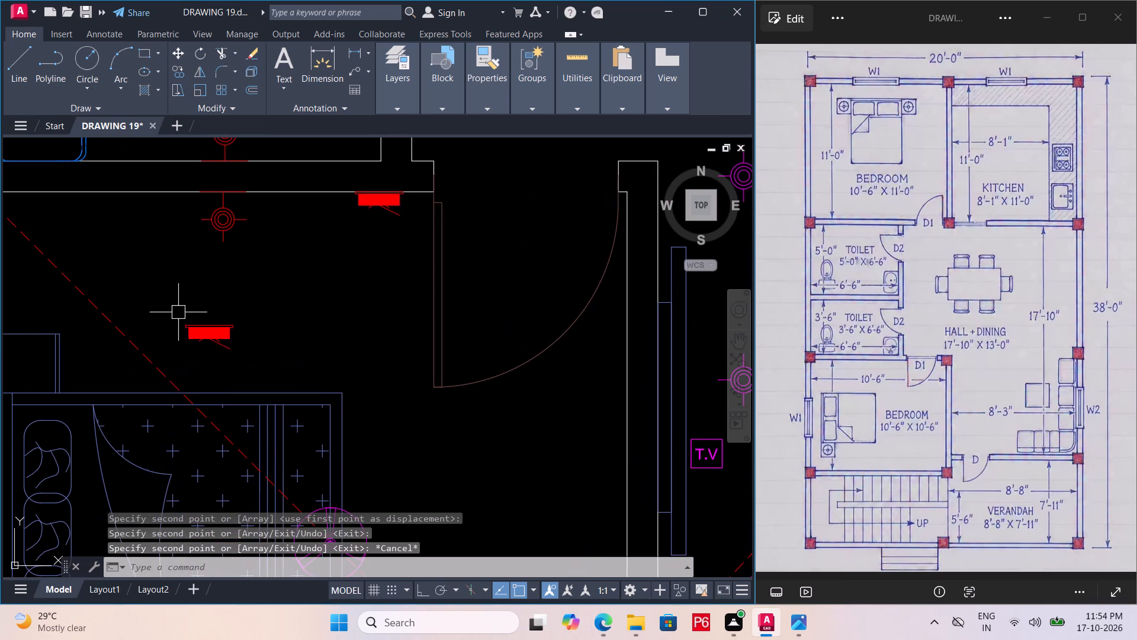
drag(178, 313, 188, 321)
click(278, 372)
text(RO)
key(space)
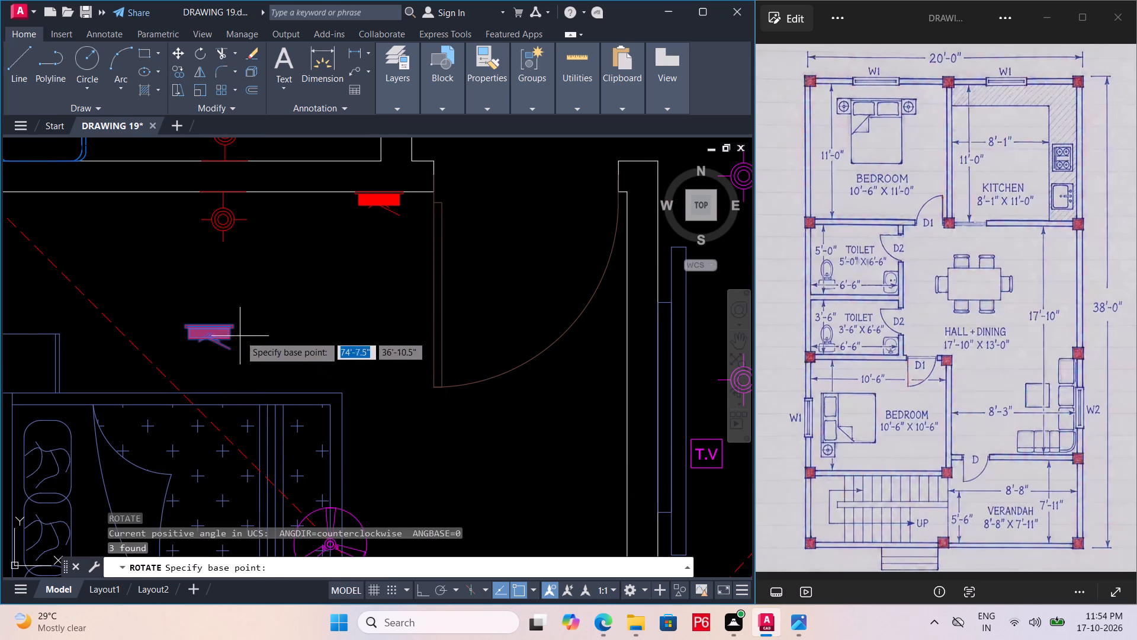
click(237, 322)
key(F8)
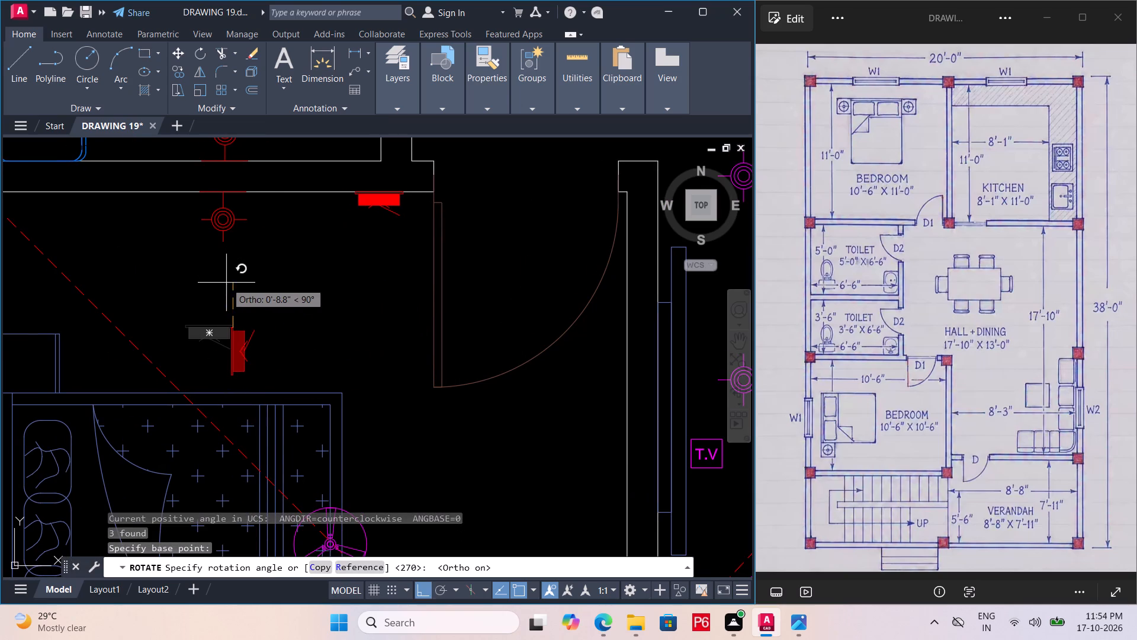
click(246, 283)
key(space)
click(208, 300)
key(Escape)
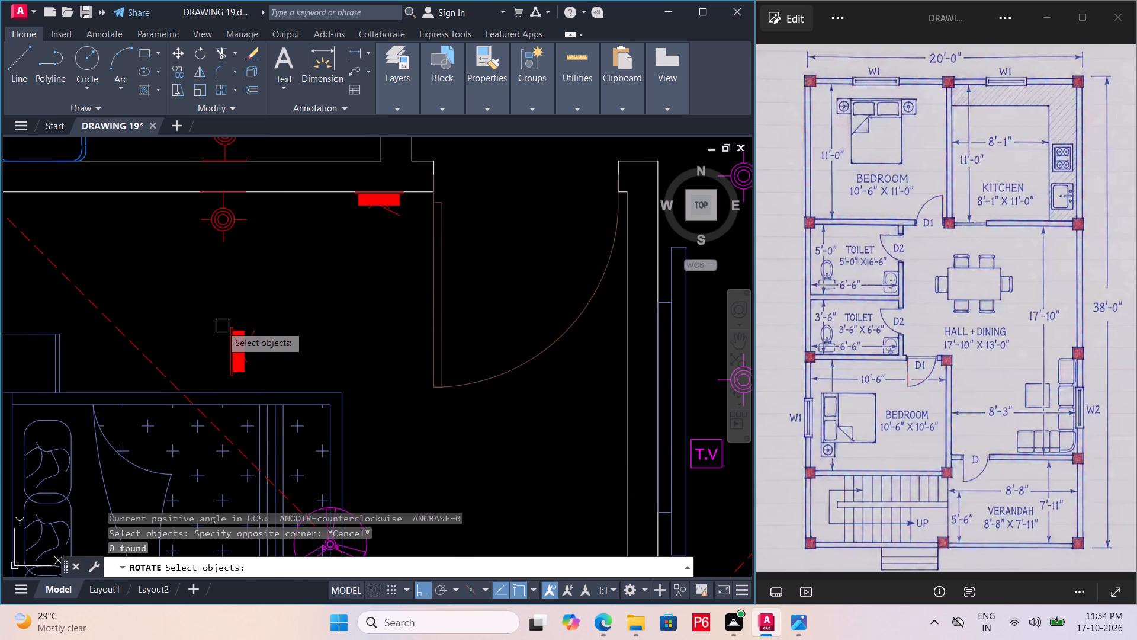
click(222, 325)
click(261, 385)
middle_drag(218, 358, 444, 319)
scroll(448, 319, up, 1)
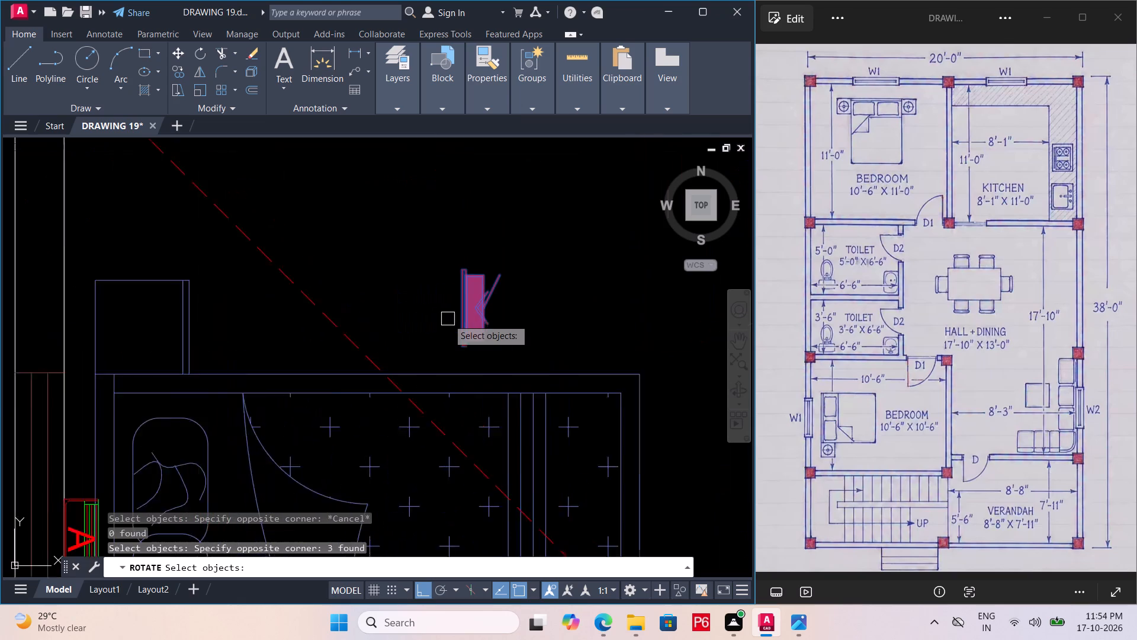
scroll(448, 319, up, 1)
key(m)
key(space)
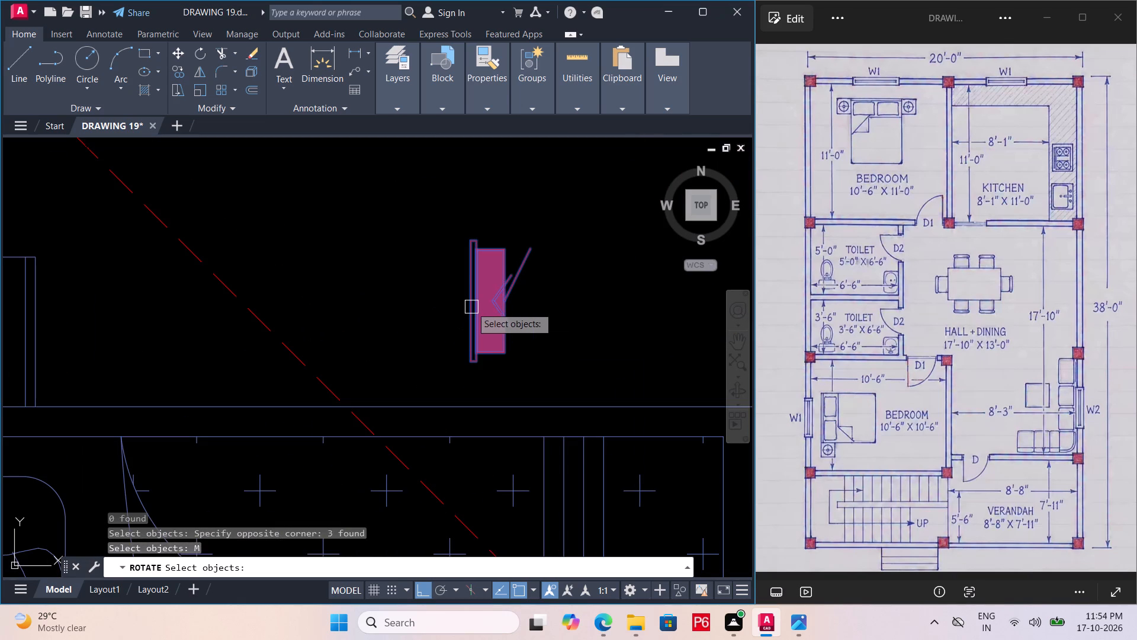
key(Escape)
Move the rotated two-way switch board onto the lower bedroom's window-side wall, beside the upper bedside table above the AC, and save.
click(443, 210)
click(558, 391)
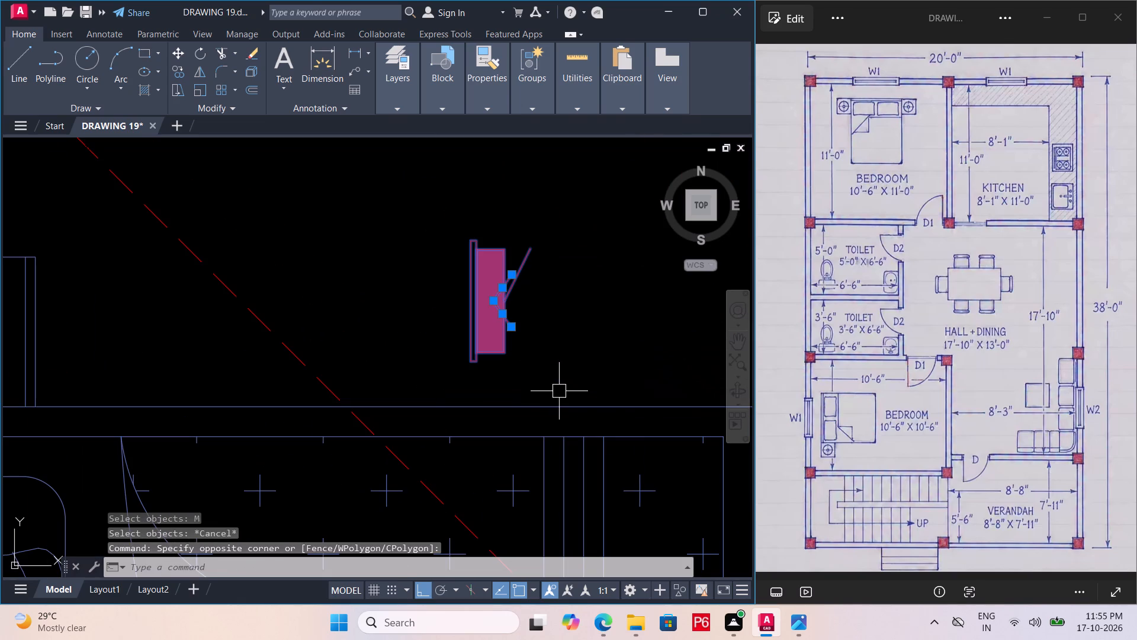
key(m)
key(space)
double_click(467, 305)
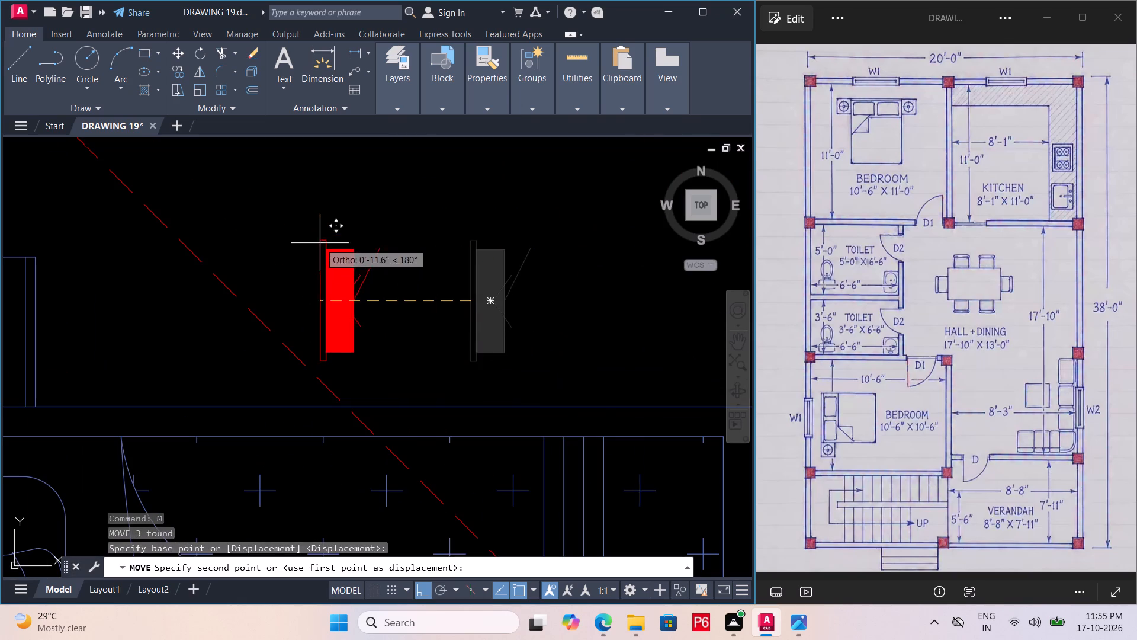
scroll(374, 245, down, 3)
scroll(280, 271, up, 3)
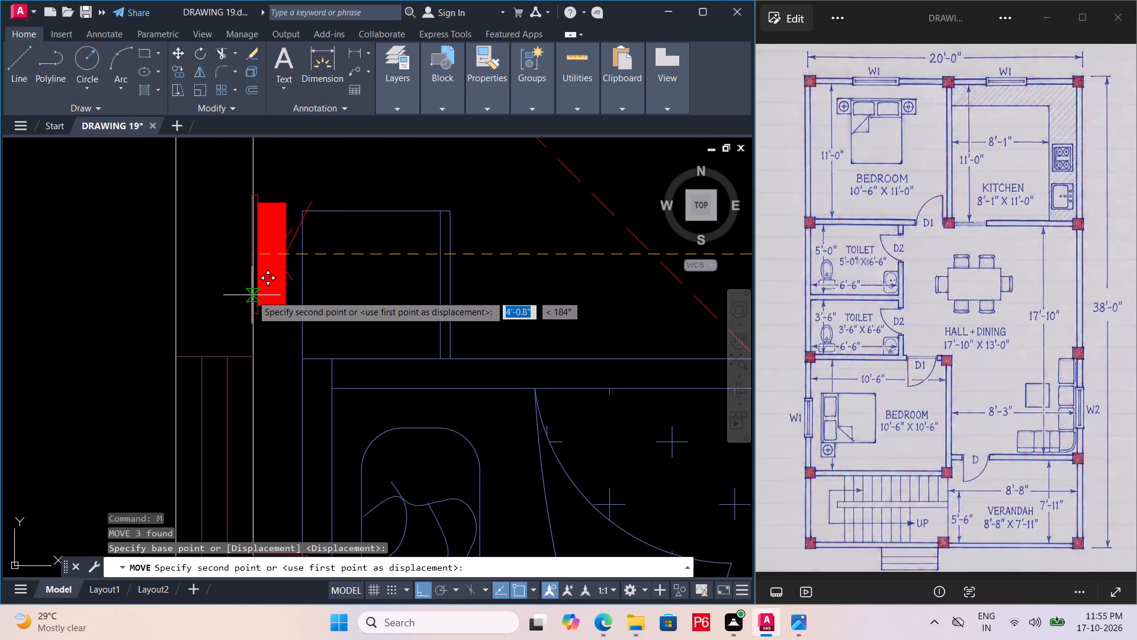
click(252, 295)
scroll(306, 284, down, 2)
ctrl+scroll(286, 285, down, 1)
key(ctrl+a)
key(ctrl+s)
key(ctrl+s)
key(ctrl+s)
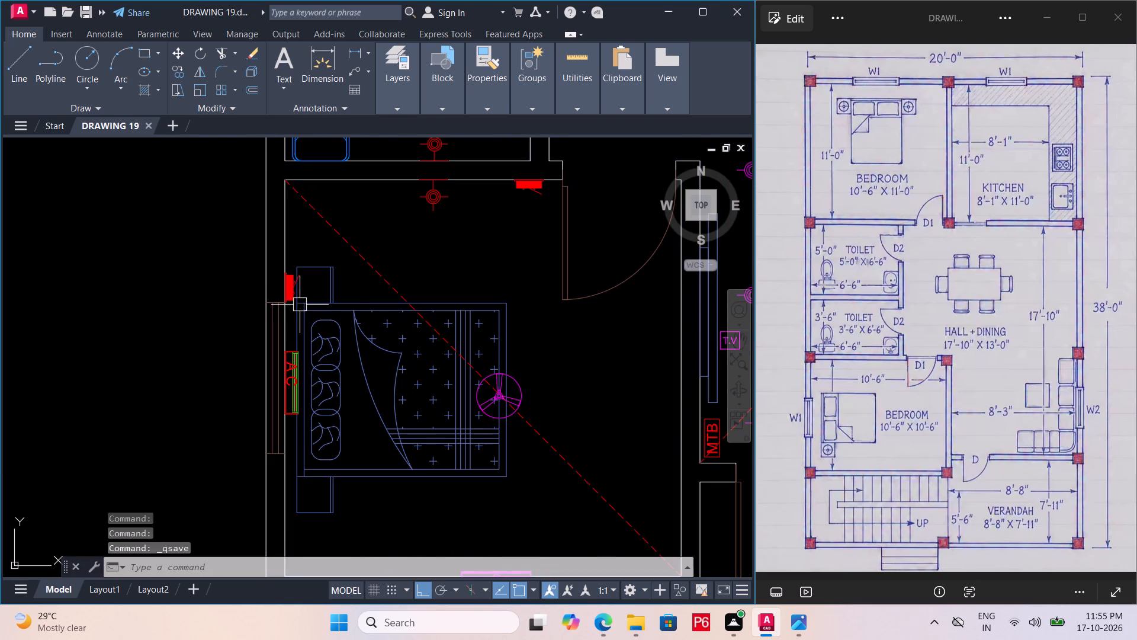
key(ctrl+s)
key(ctrl+s)
key(ctrl+s)
ctrl+scroll(301, 306, down, 3)
key(ctrl+s)
key(ctrl+s)
Review the electrical symbol legend and the overall drawing, checking which symbols are placed in the furnished plan.
middle_drag(551, 331, 425, 311)
scroll(438, 305, up, 3)
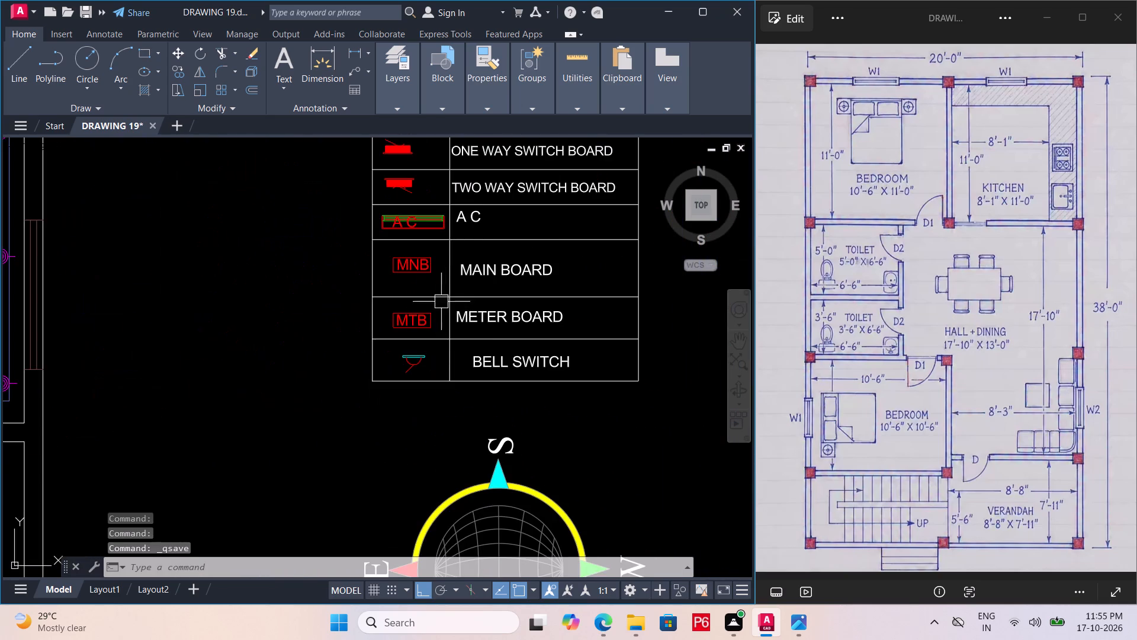
middle_drag(455, 295, 437, 512)
scroll(458, 297, down, 1)
scroll(428, 399, up, 2)
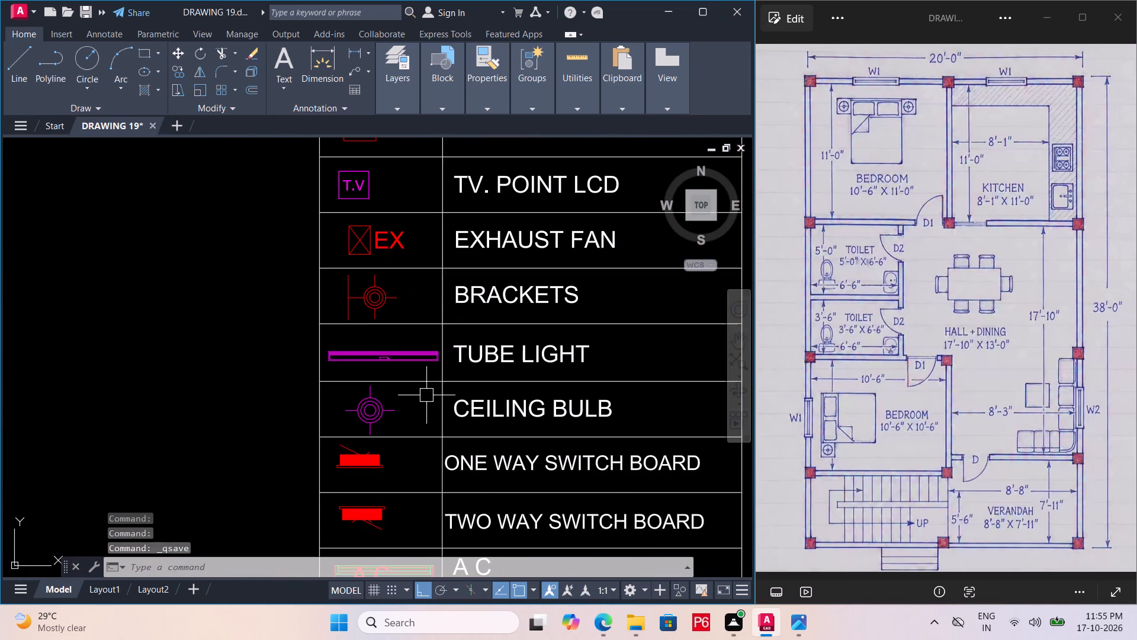
middle_drag(426, 395, 473, 347)
scroll(473, 347, down, 4)
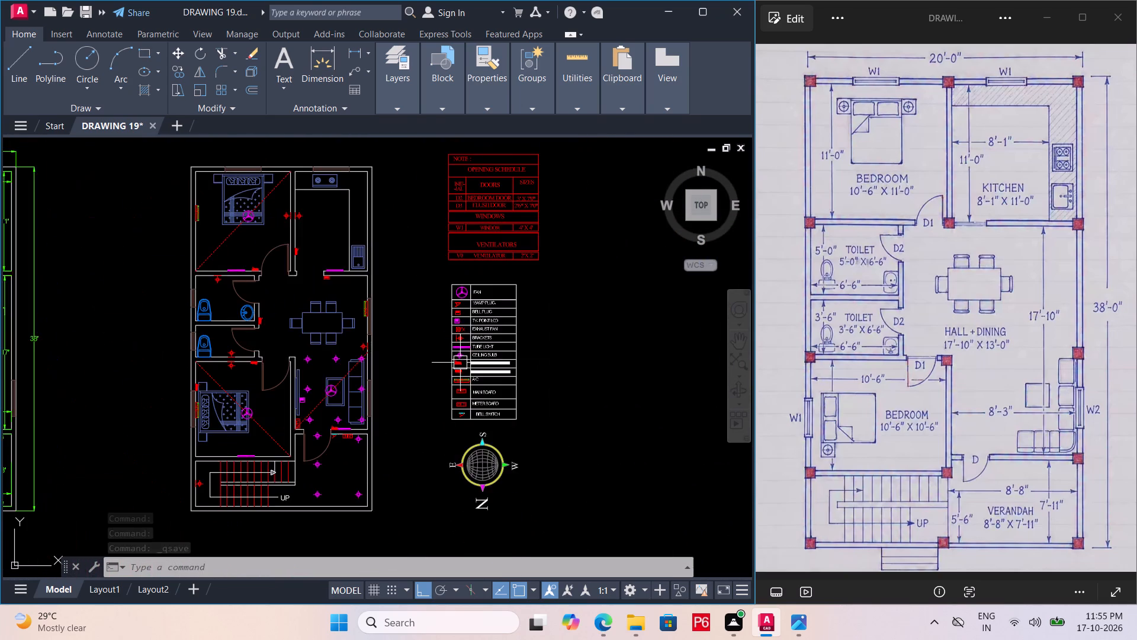
middle_drag(460, 363, 525, 338)
scroll(521, 344, down, 2)
middle_drag(507, 353, 467, 372)
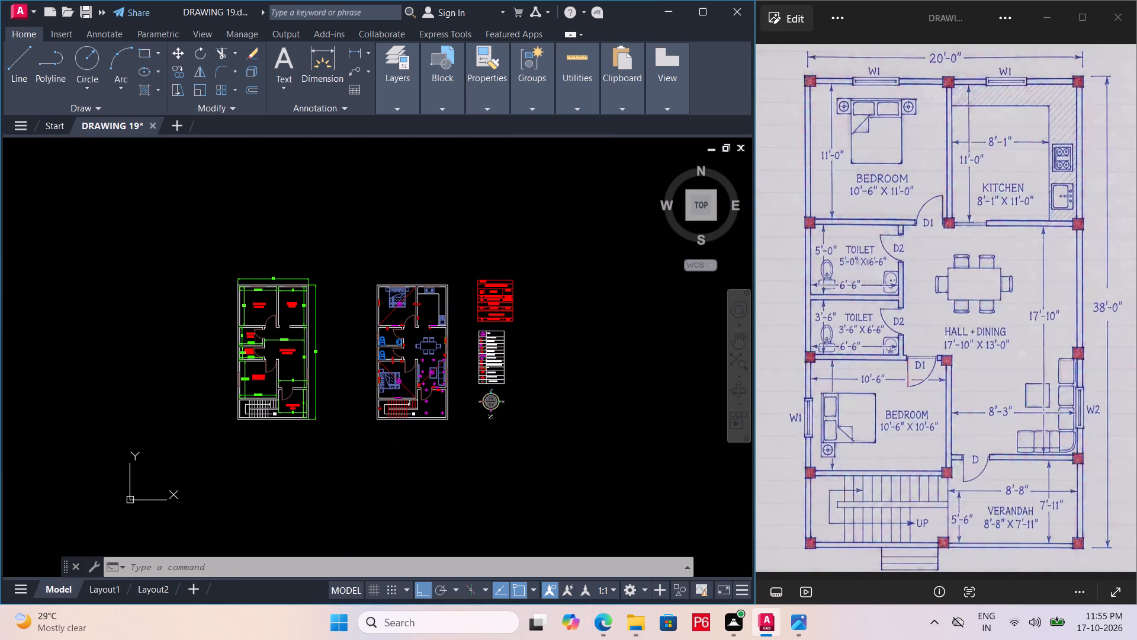
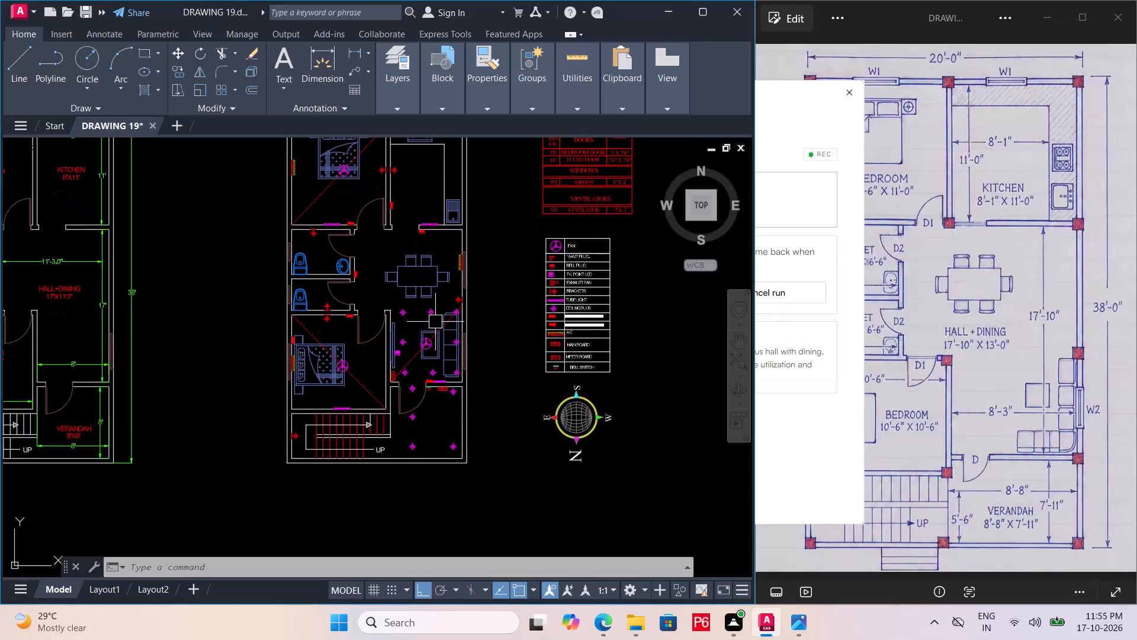
Examine the electrical symbols placed in the furnished plan's hall, toilets and bedrooms.
scroll(447, 345, up, 2)
middle_drag(418, 385, 310, 321)
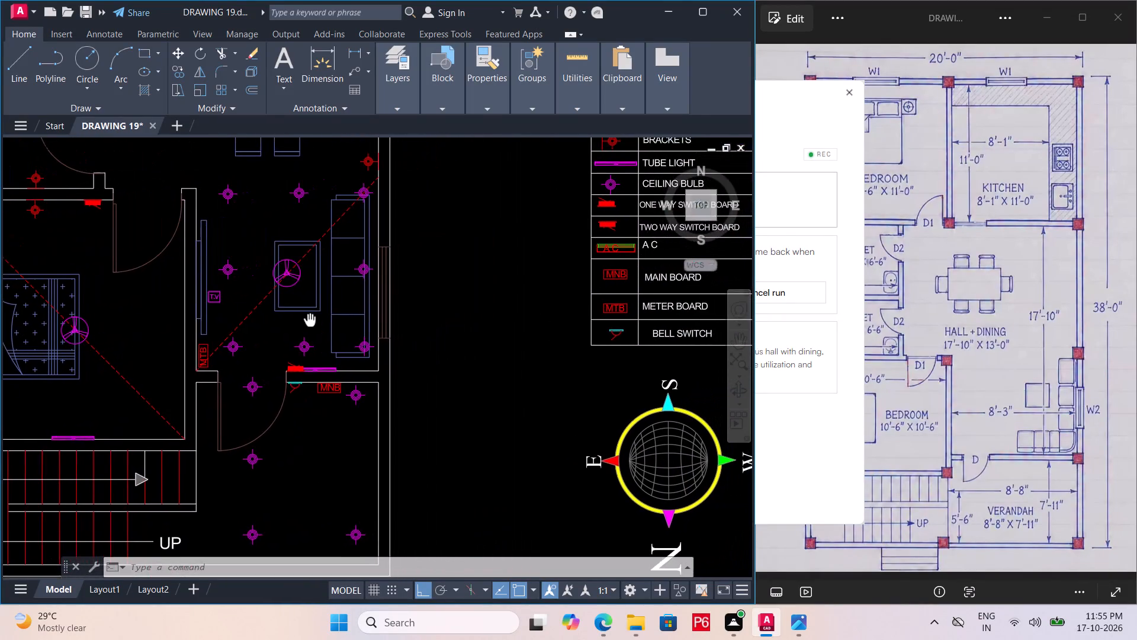
middle_drag(310, 321, 530, 639)
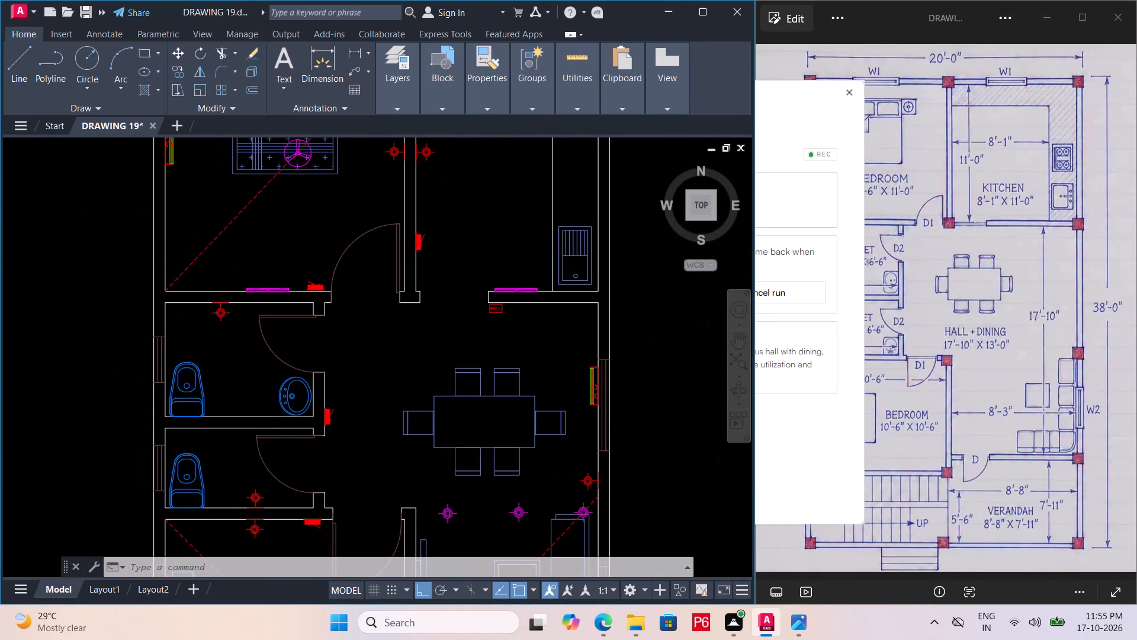
middle_drag(530, 639, 519, 636)
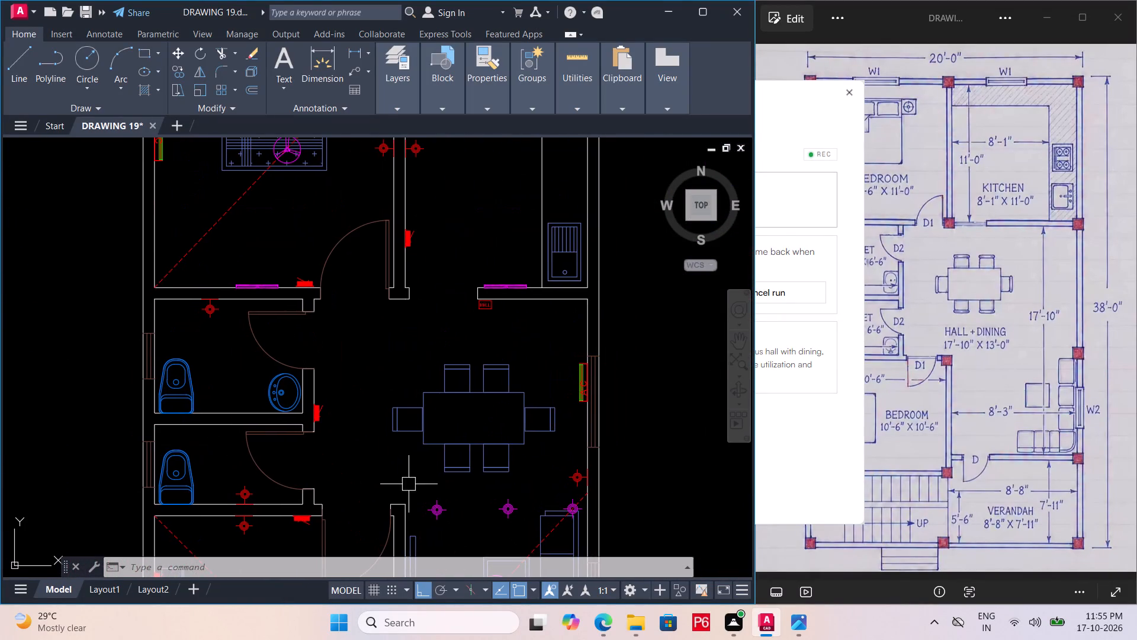
middle_drag(282, 347, 350, 286)
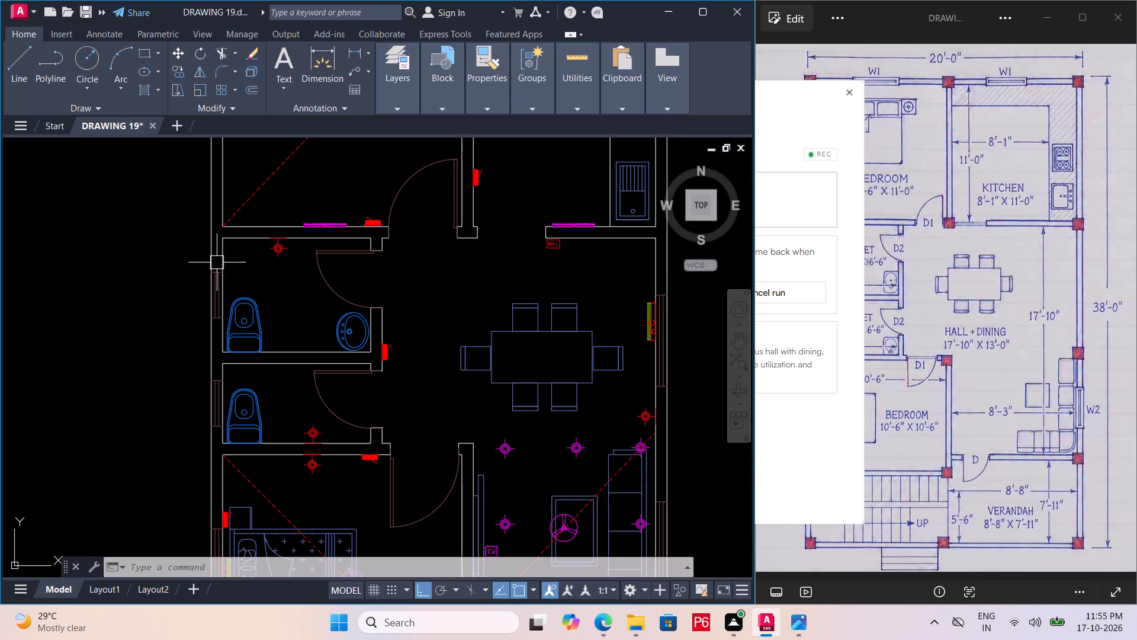
scroll(217, 263, down, 3)
scroll(397, 371, up, 2)
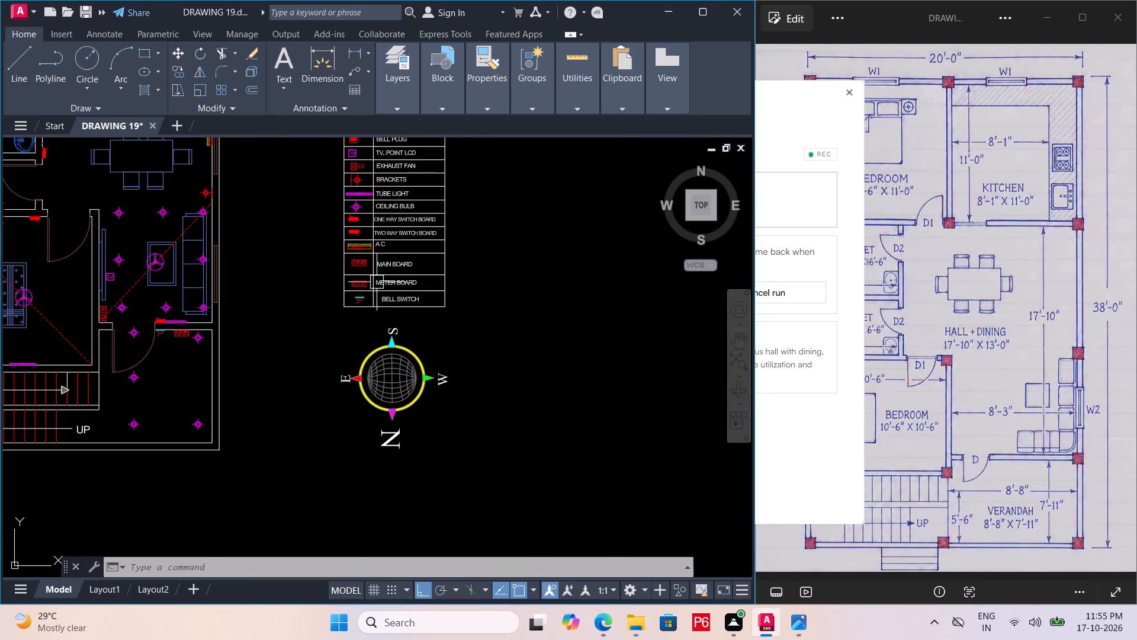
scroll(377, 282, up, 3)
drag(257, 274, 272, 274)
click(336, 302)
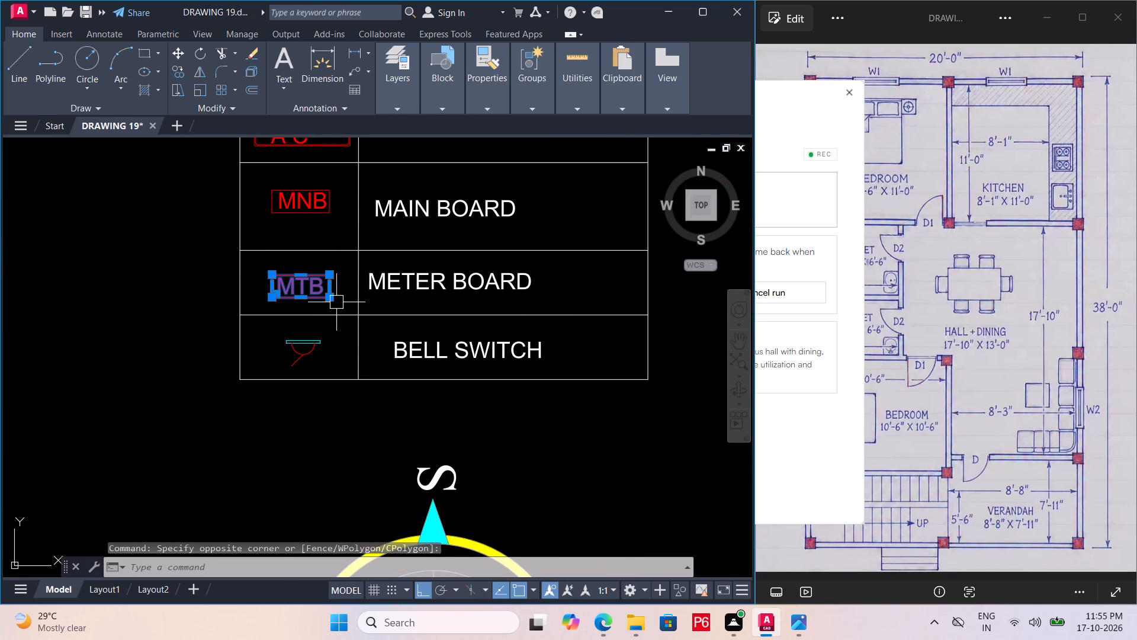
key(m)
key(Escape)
Check the electrical legend's symbols and labels against the furnished plan beside it.
middle_drag(378, 257, 408, 287)
scroll(399, 276, down, 1)
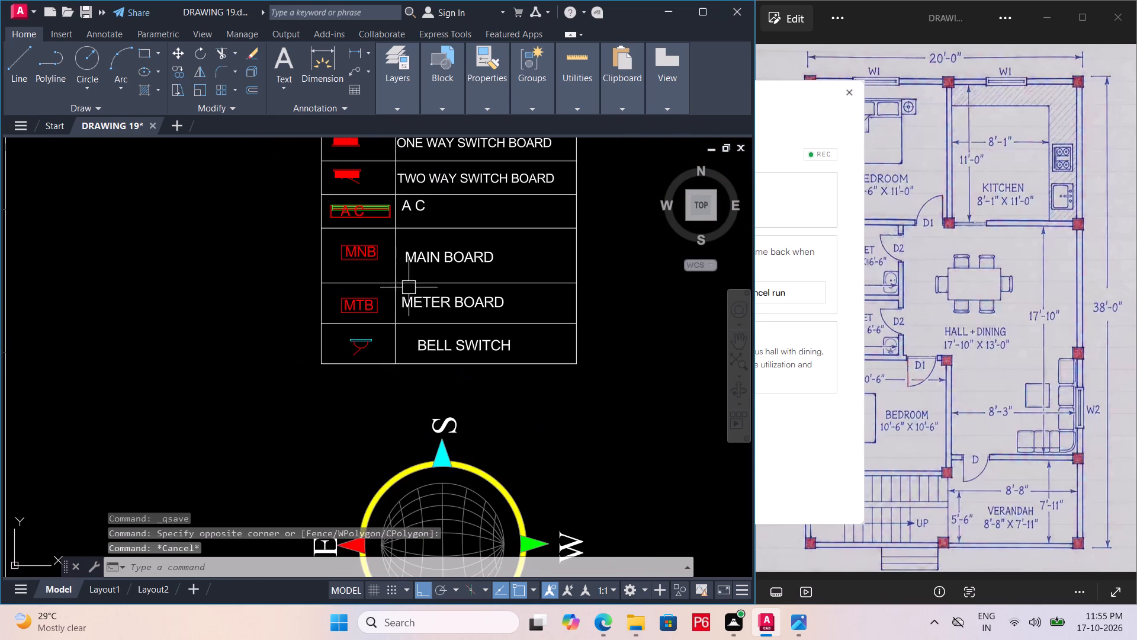
scroll(417, 316, down, 1)
middle_drag(417, 316, 421, 408)
middle_drag(401, 293, 402, 365)
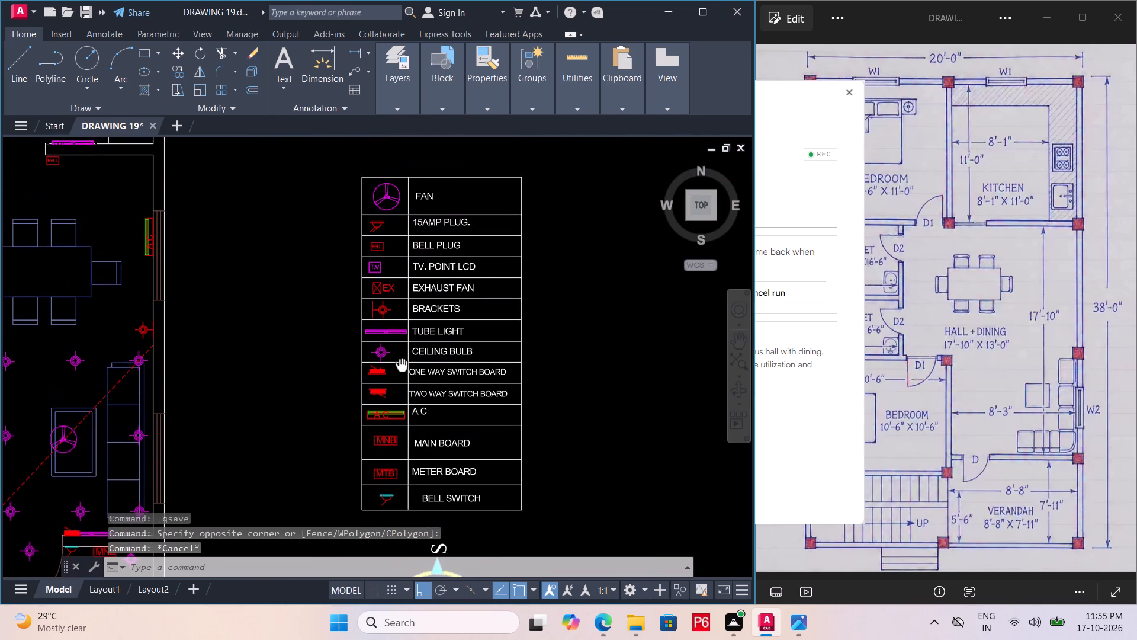
middle_drag(402, 365, 400, 354)
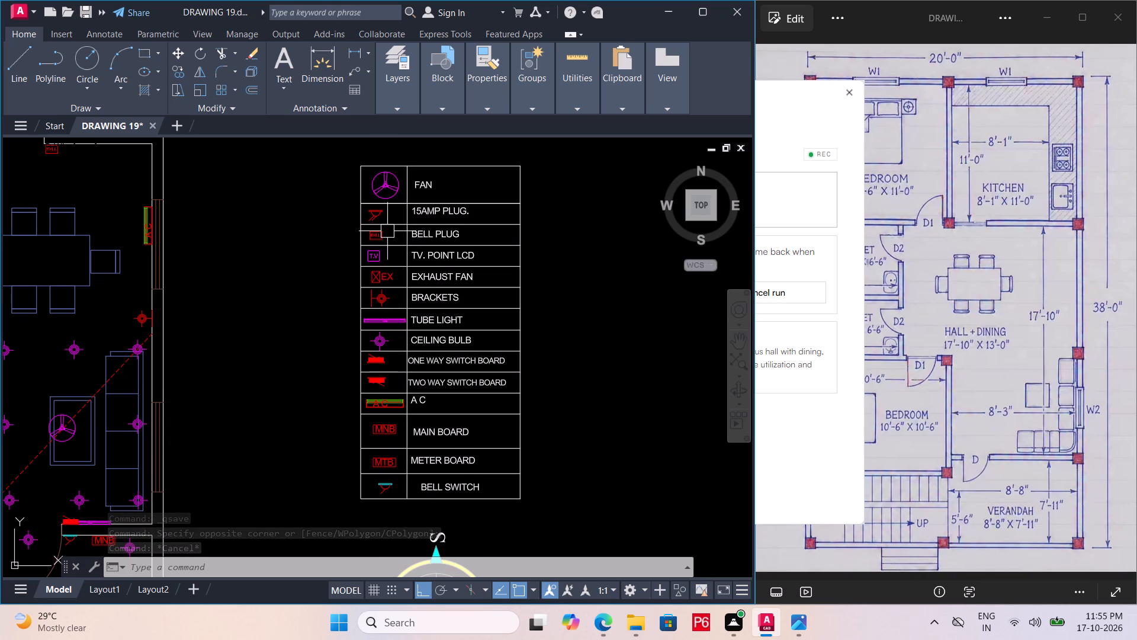
scroll(473, 265, down, 1)
middle_drag(511, 290, 588, 386)
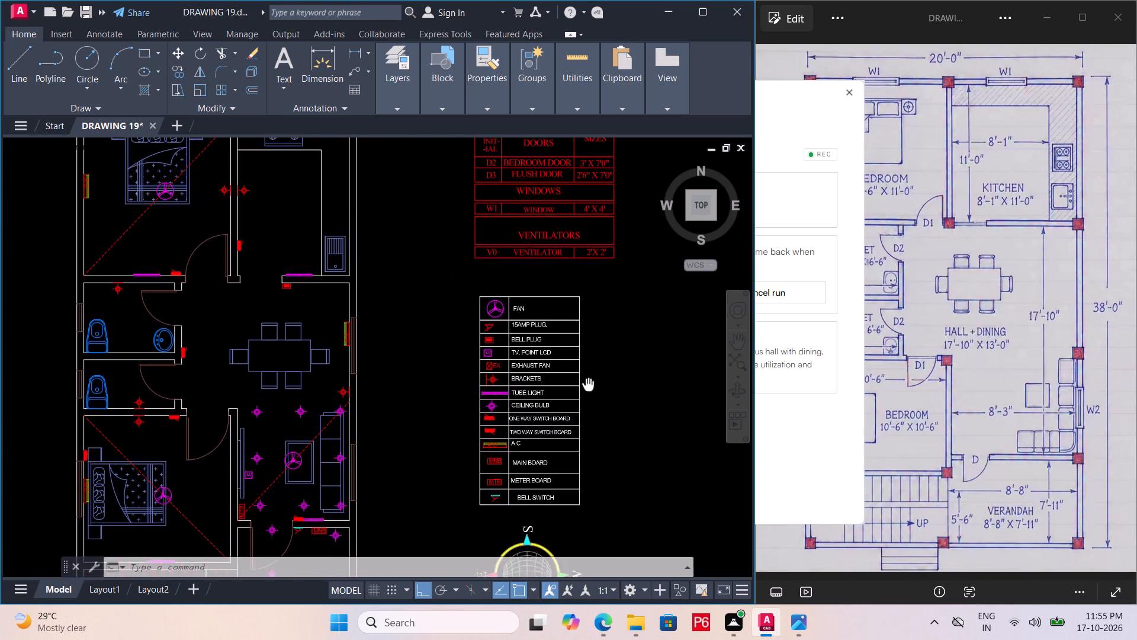
Assign the whole opening schedule table to the green layer and save the drawing.
middle_drag(588, 386, 593, 434)
middle_drag(528, 256, 406, 334)
key(Escape)
drag(320, 178, 336, 200)
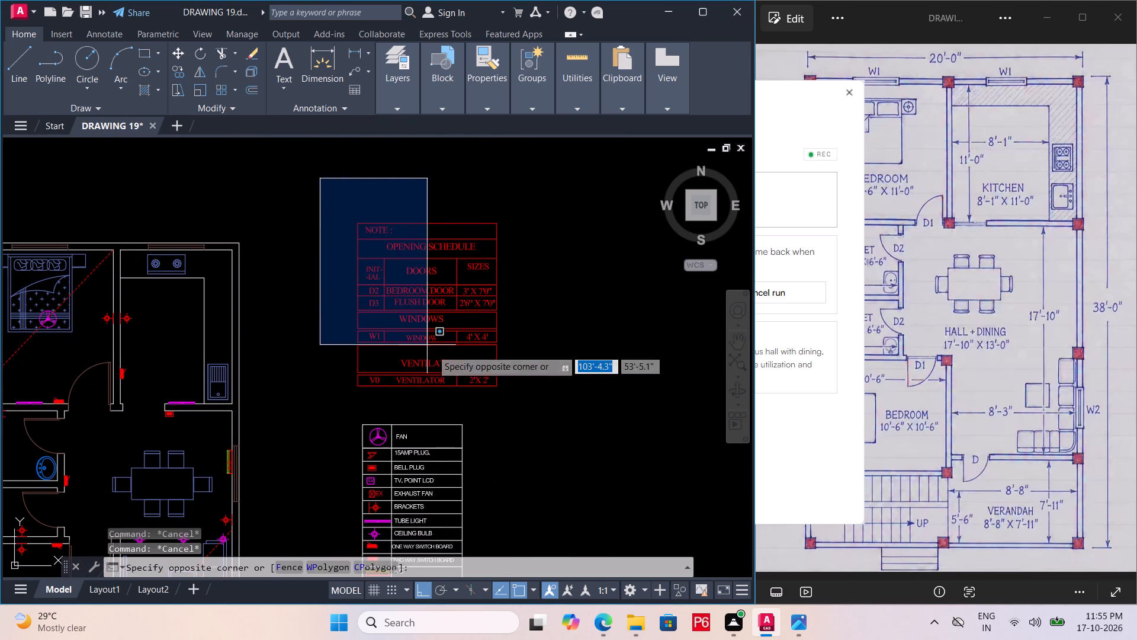
drag(530, 411, 531, 401)
click(409, 107)
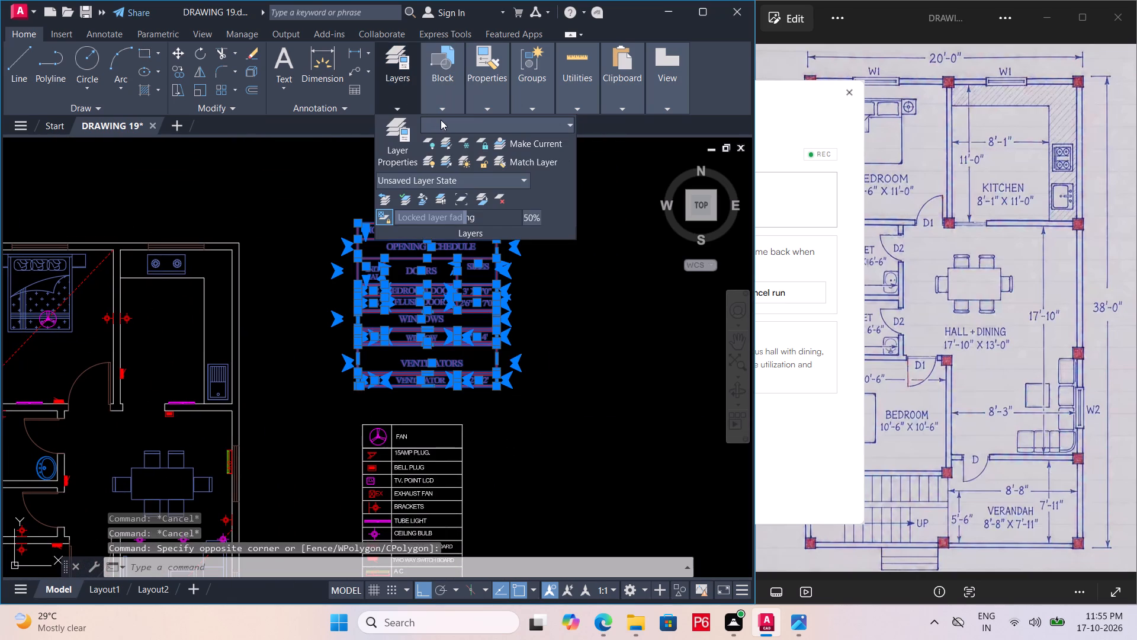
click(474, 121)
click(490, 267)
key(Escape)
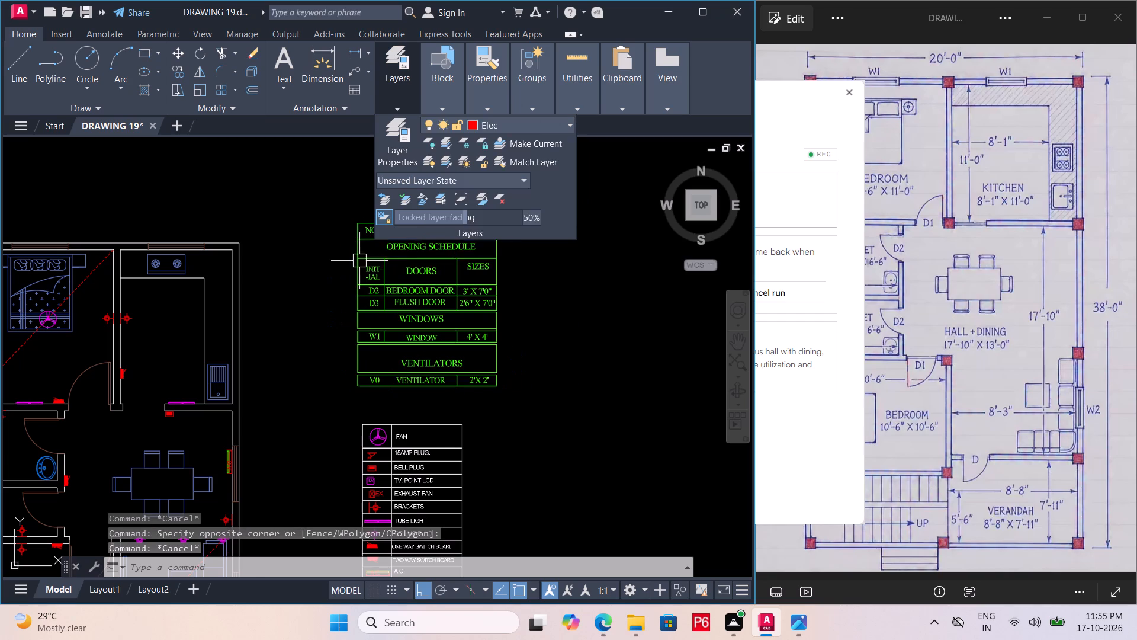
click(314, 232)
key(Escape)
scroll(417, 197, down, 1)
middle_drag(420, 198, 464, 201)
key(ctrl+s)
key(ctrl+s)
key(ctrl+s)
key(ctrl+s)
Copy the lower bedroom's name and size label to the empty area below the dimensioned plan's staircase.
middle_drag(473, 209, 520, 181)
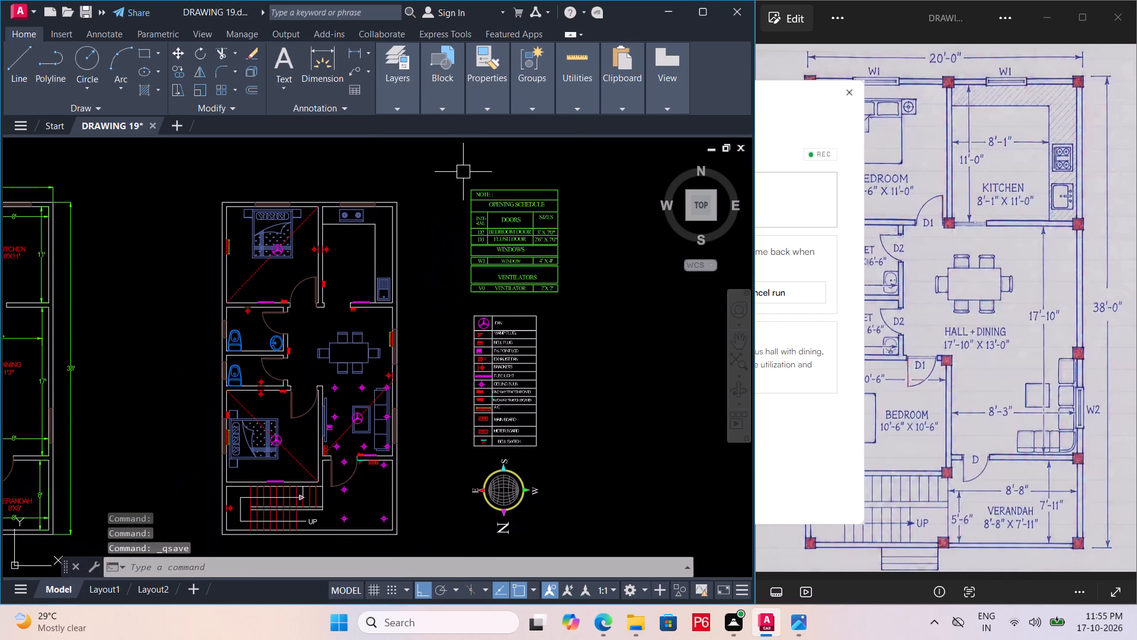
scroll(459, 169, down, 1)
middle_drag(494, 181, 574, 183)
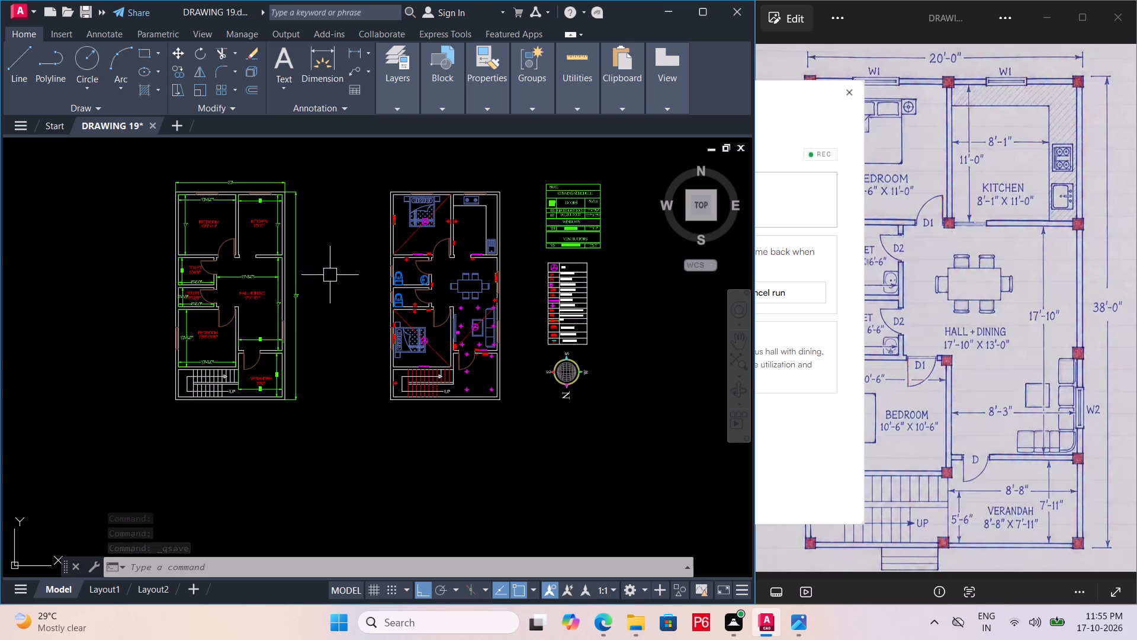
middle_drag(297, 344, 396, 264)
scroll(328, 263, up, 2)
click(287, 248)
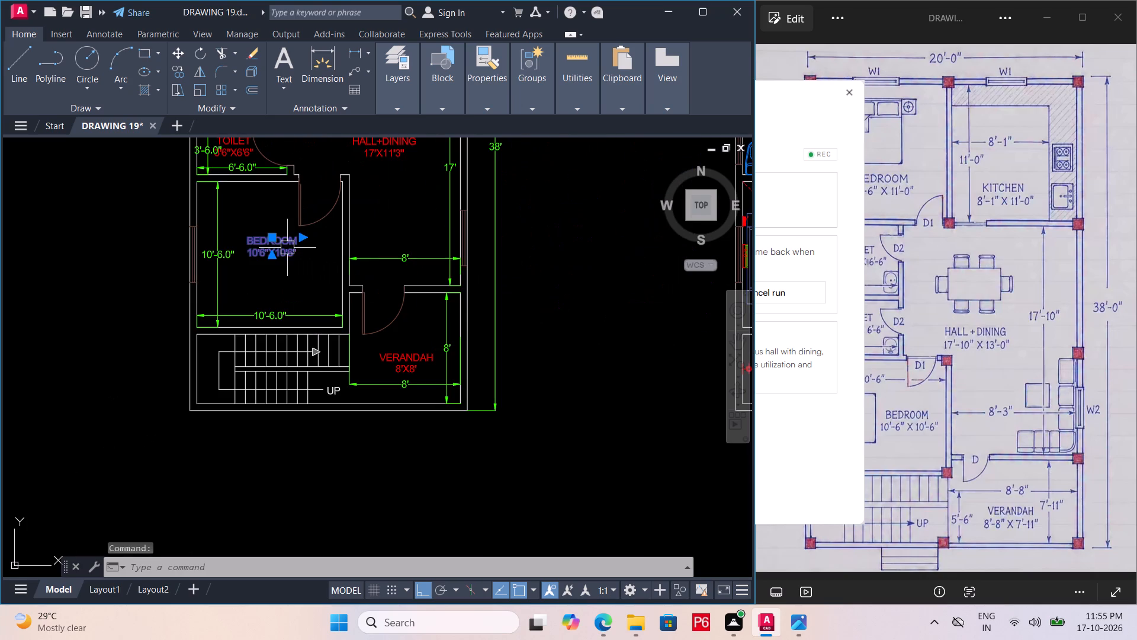
text(CO)
key(space)
click(287, 248)
middle_drag(365, 394, 374, 282)
click(394, 358)
key(Escape)
Replace the copied bedroom label's text below the dimensioned plan with PLAN.
double_click(290, 341)
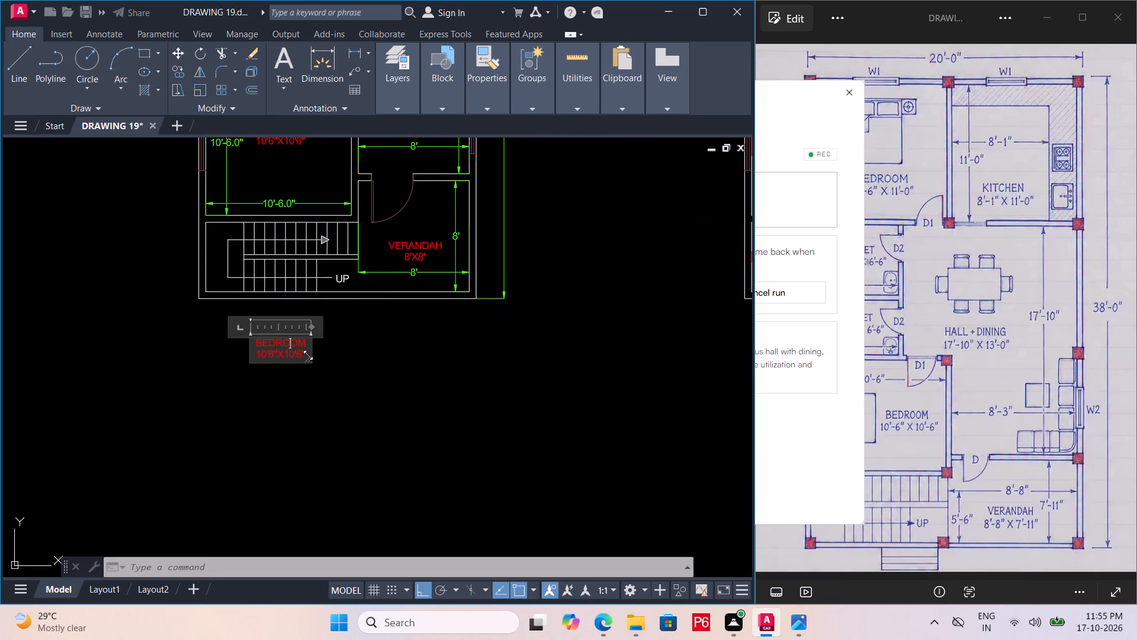
click(308, 355)
key(BackSpace)
key(BackSpace)
key(BackSpace)
key(BackSpace)
key(BackSpace)
key(BackSpace)
key(BackSpace)
key(BackSpace)
key(BackSpace)
key(BackSpace)
key(BackSpace)
key(BackSpace)
key(BackSpace)
key(BackSpace)
key(BackSpace)
key(BackSpace)
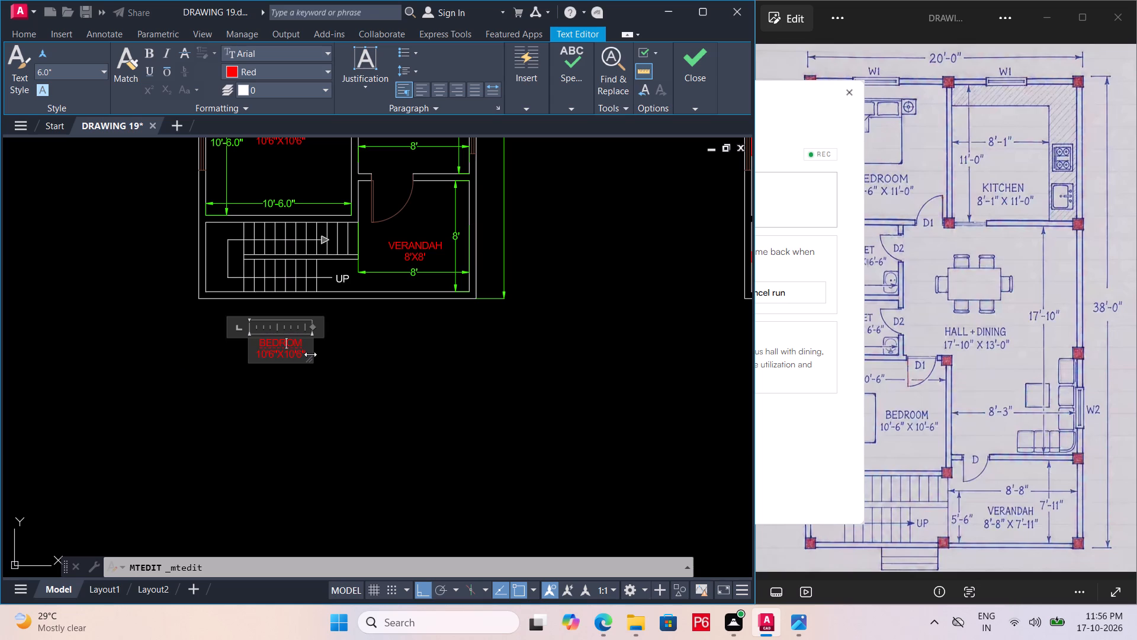
click(305, 354)
key(BackSpace)
key(BackSpace)
key(BackSpace)
key(BackSpace)
key(BackSpace)
key(BackSpace)
key(BackSpace)
key(BackSpace)
key(BackSpace)
key(BackSpace)
key(BackSpace)
key(BackSpace)
key(BackSpace)
key(BackSpace)
key(BackSpace)
key(BackSpace)
key(BackSpace)
key(BackSpace)
key(BackSpace)
key(BackSpace)
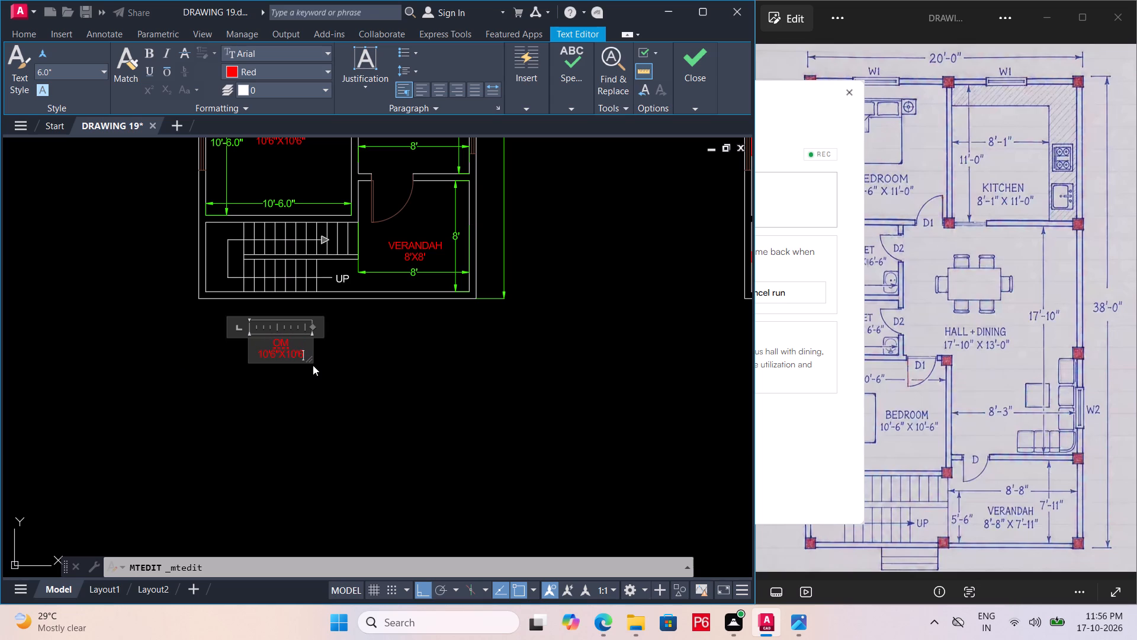
text(PLAN)
drag(417, 348, 408, 348)
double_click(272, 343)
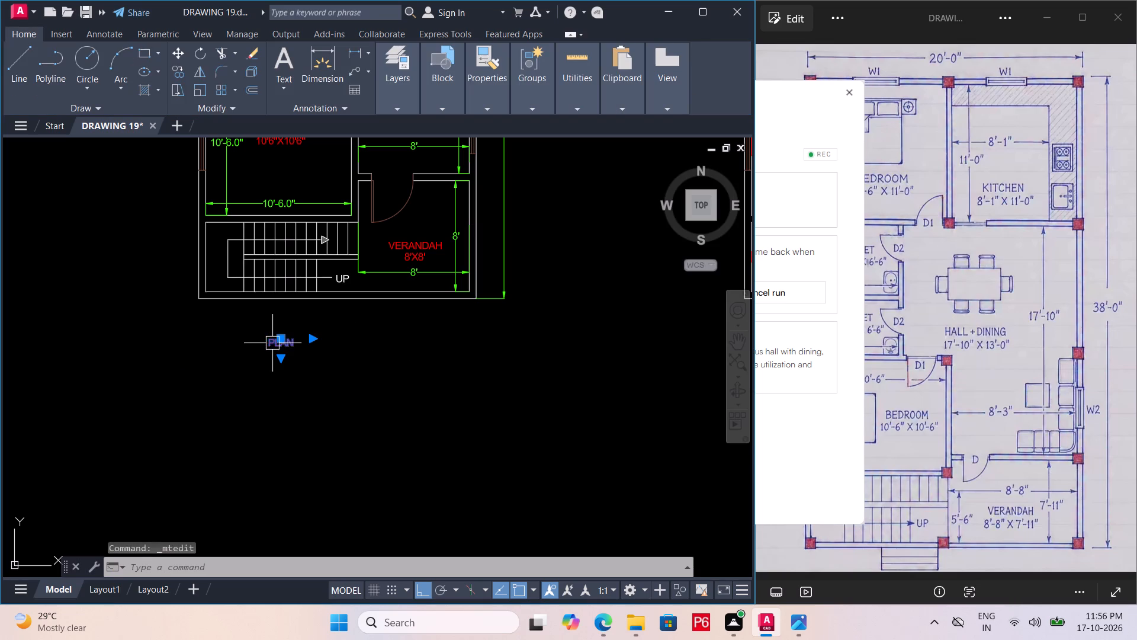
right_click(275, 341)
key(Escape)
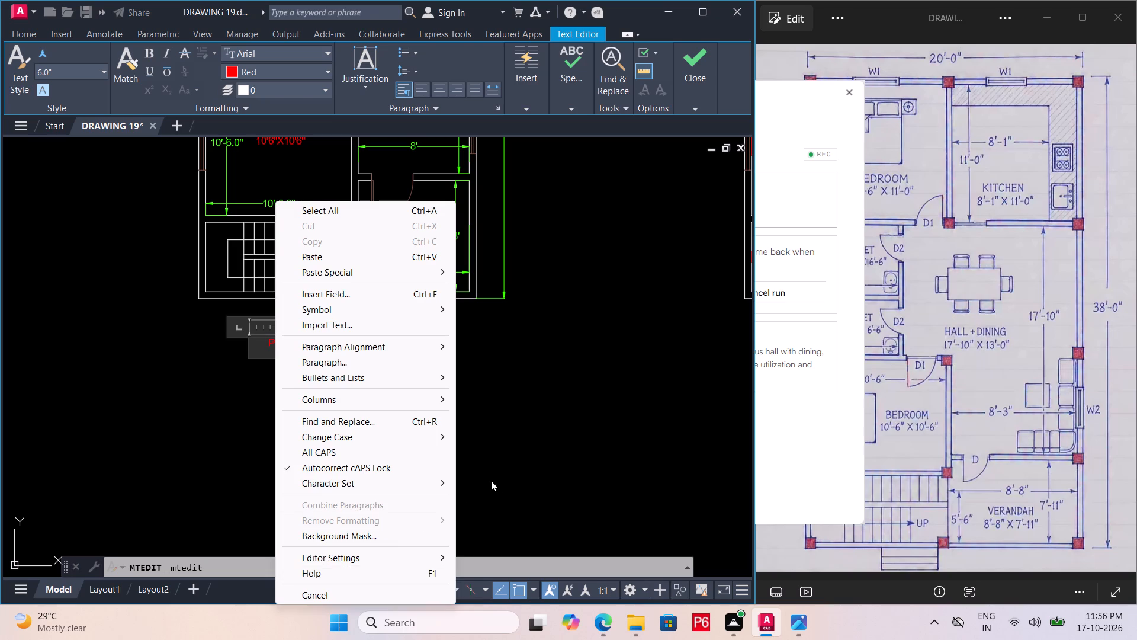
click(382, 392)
Set the PLAN title's text height to 2' and save the drawing.
click(288, 344)
right_click(288, 344)
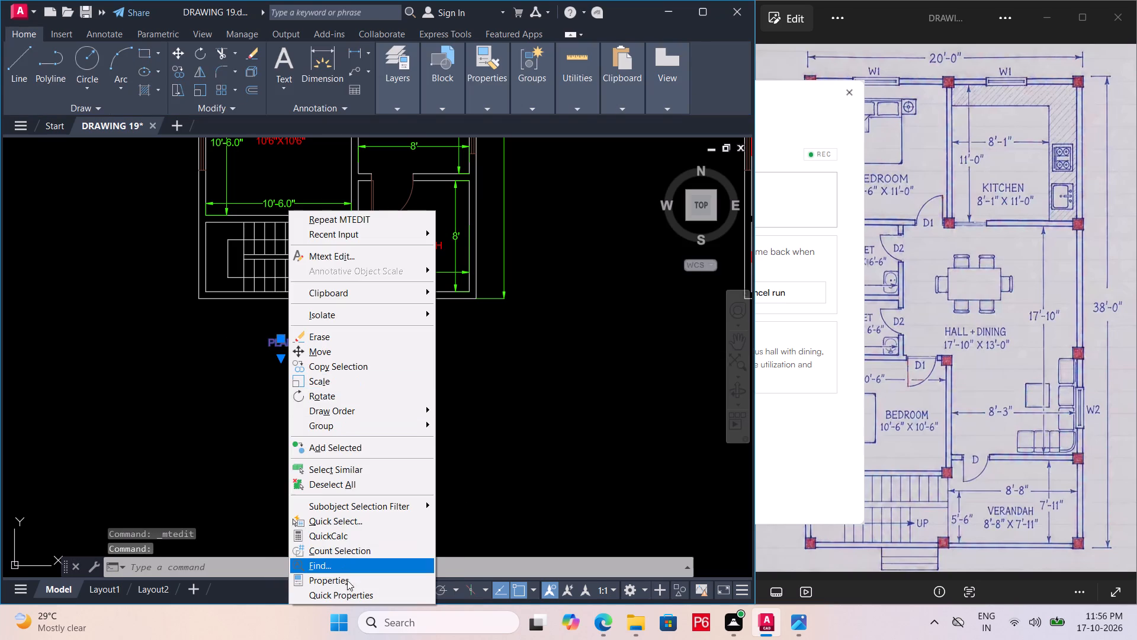
click(349, 584)
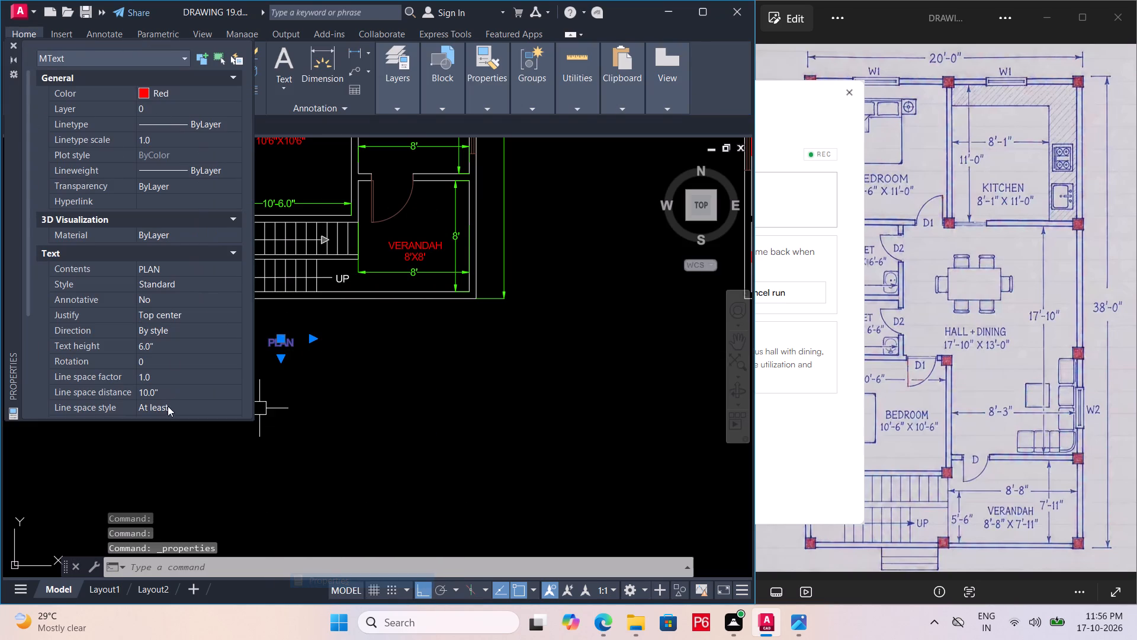
click(167, 344)
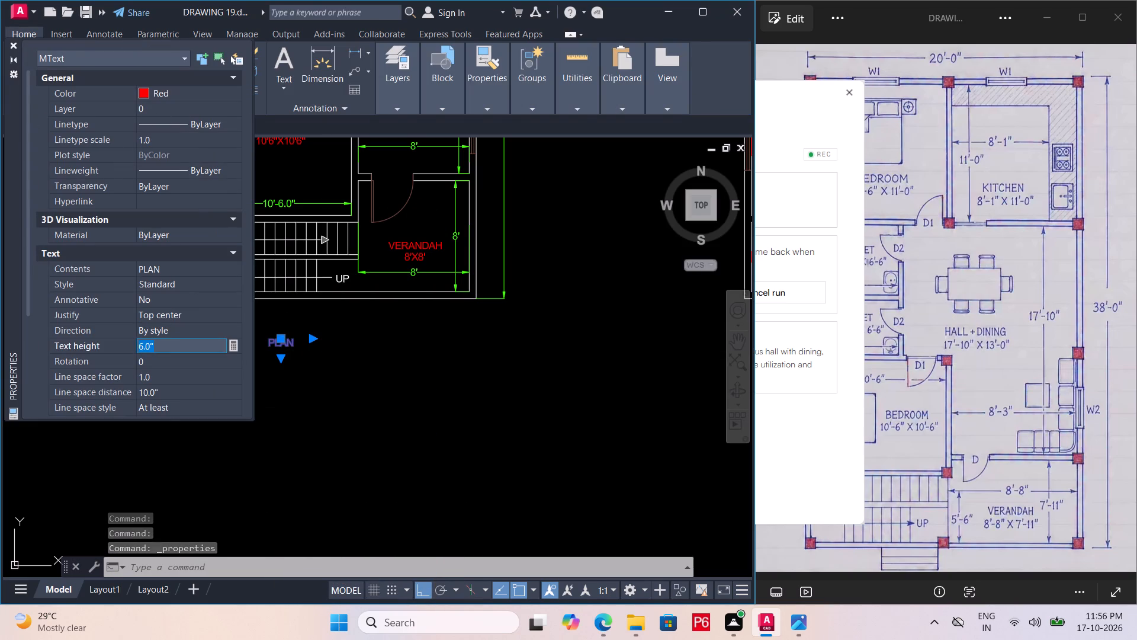
text(1')
key(Return)
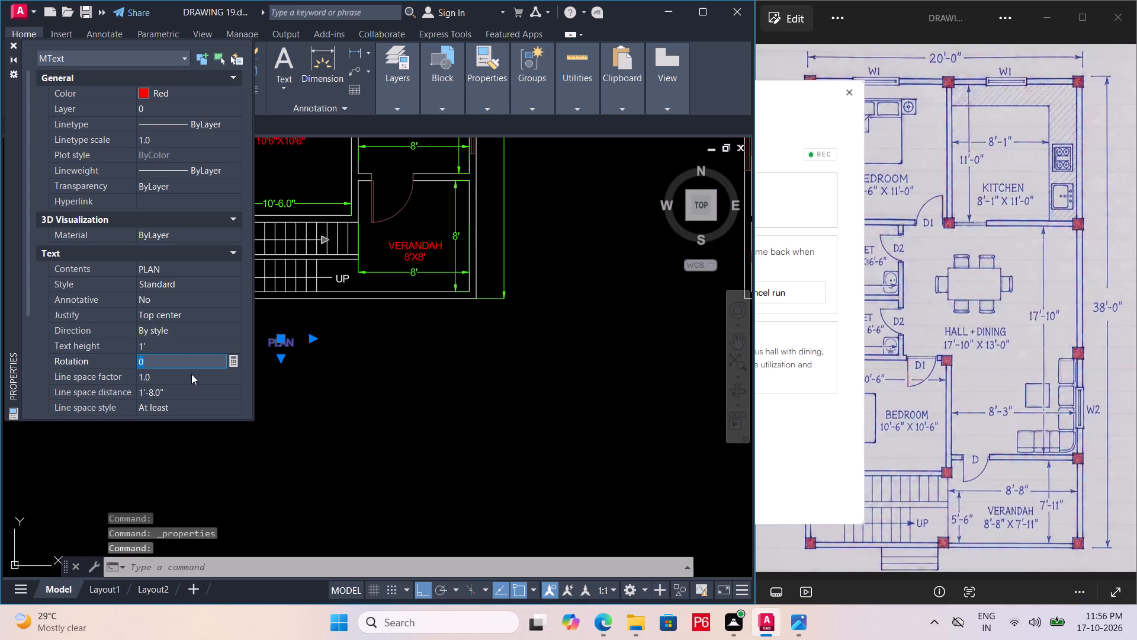
click(187, 349)
text(2')
key(Return)
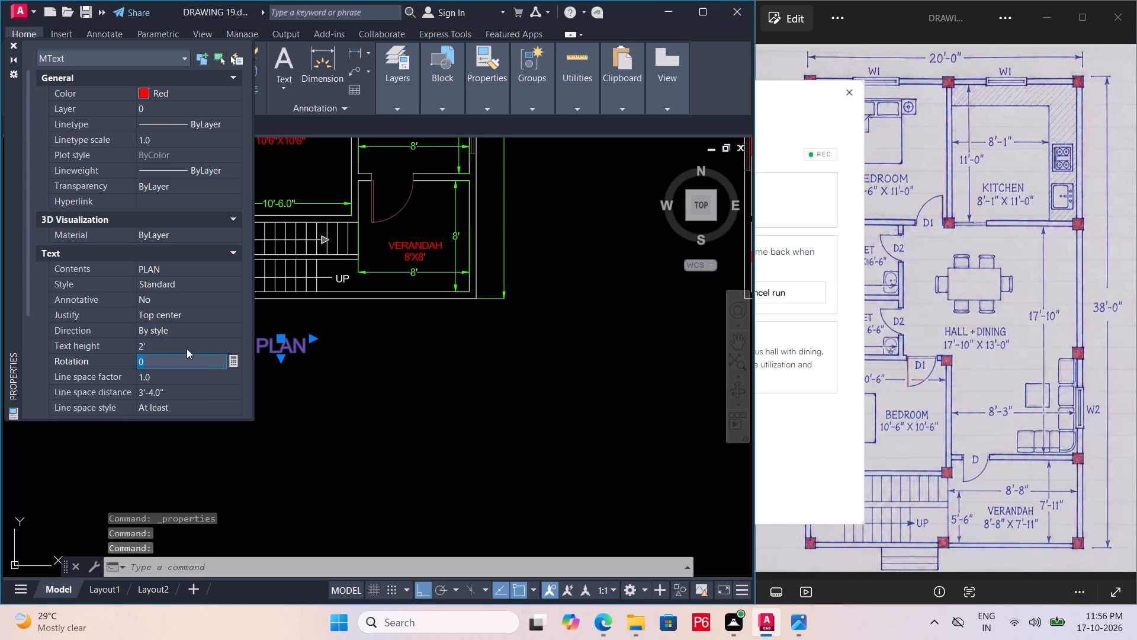
key(Escape)
click(411, 361)
key(Escape)
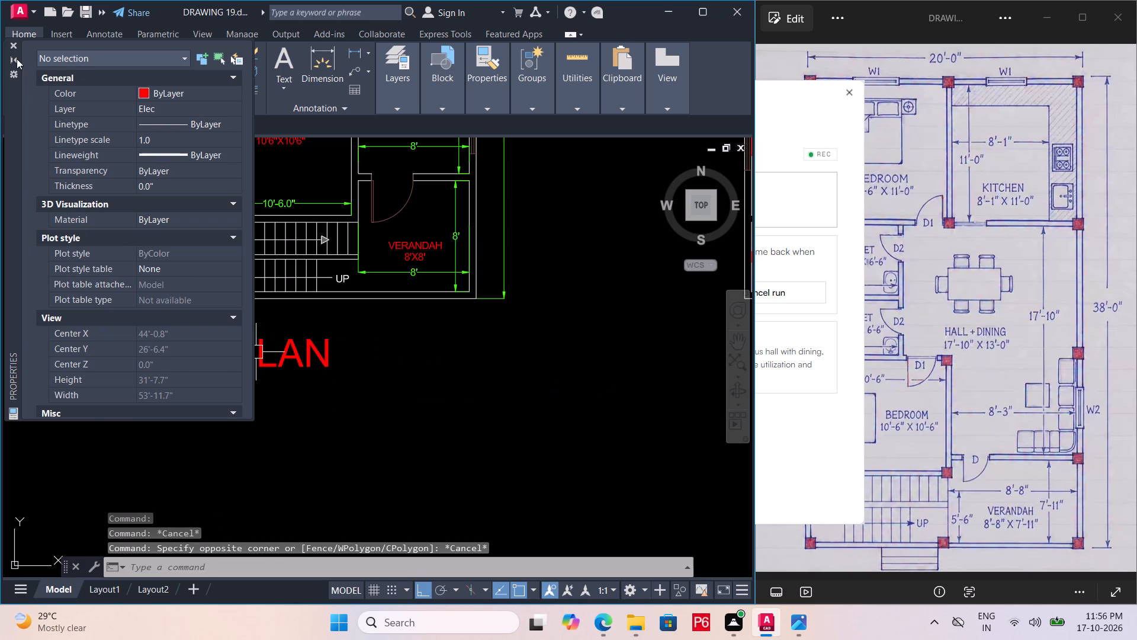
click(14, 48)
key(ctrl+s)
key(ctrl+s)
Move the PLAN title horizontally to centre it beneath the dimensioned floor plan.
middle_drag(285, 335, 248, 347)
click(266, 373)
text(M)
key(space)
click(266, 373)
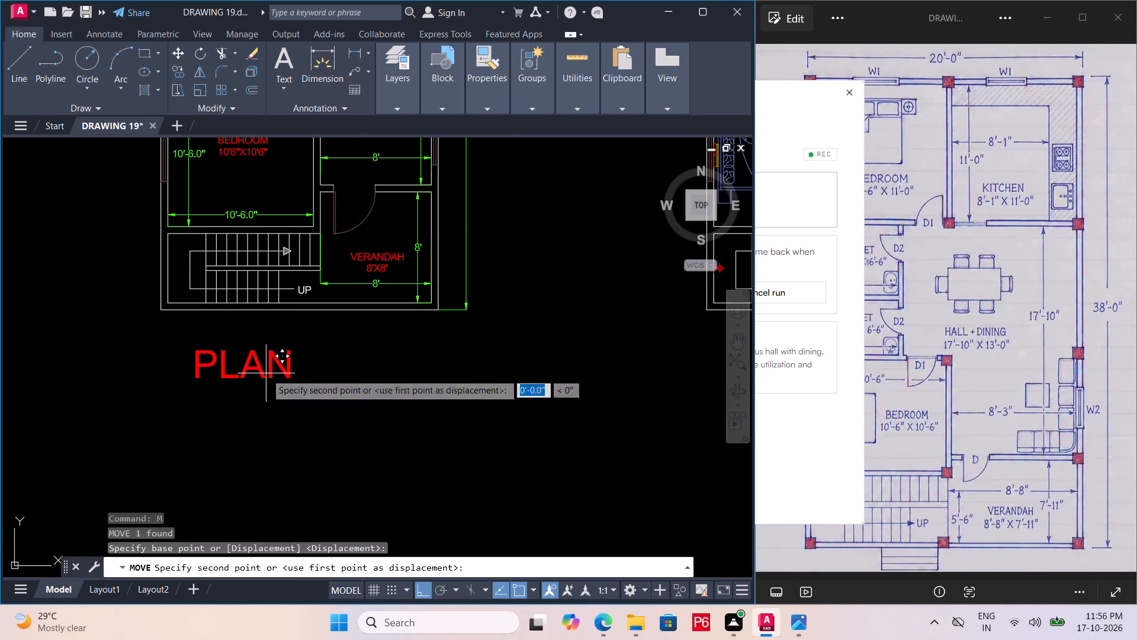
click(338, 399)
Copy the PLAN title about 36'-8" horizontally to sit beneath the furnished electrical plan, and save the drawing.
click(329, 376)
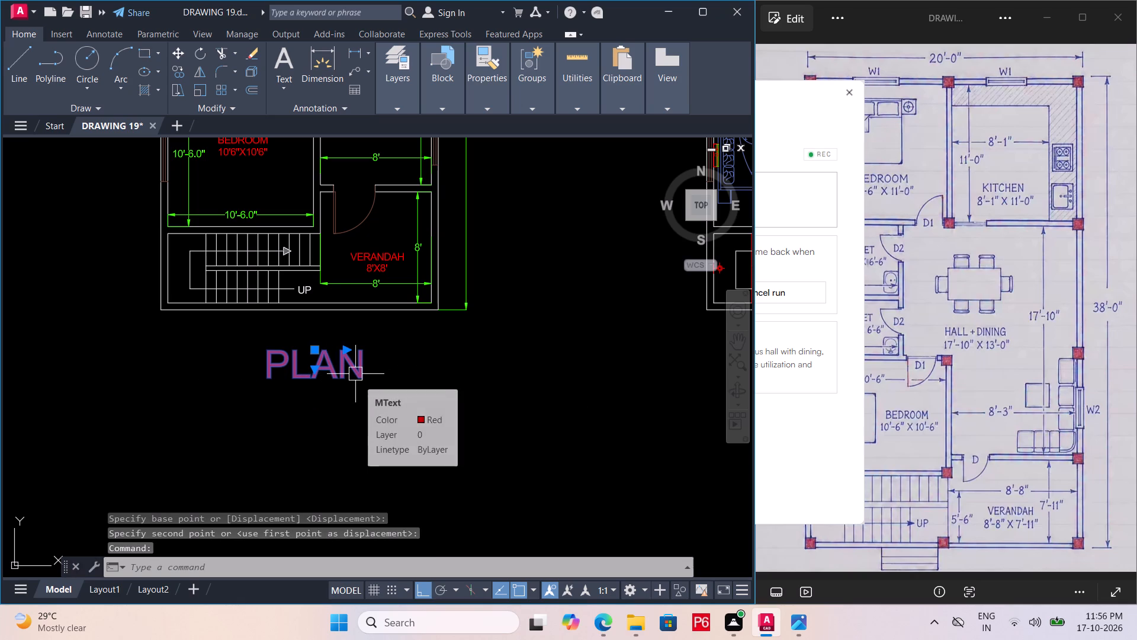
text(CO)
key(space)
drag(343, 369, 354, 366)
middle_drag(447, 366, 231, 366)
scroll(605, 367, down, 1)
middle_drag(566, 366, 319, 354)
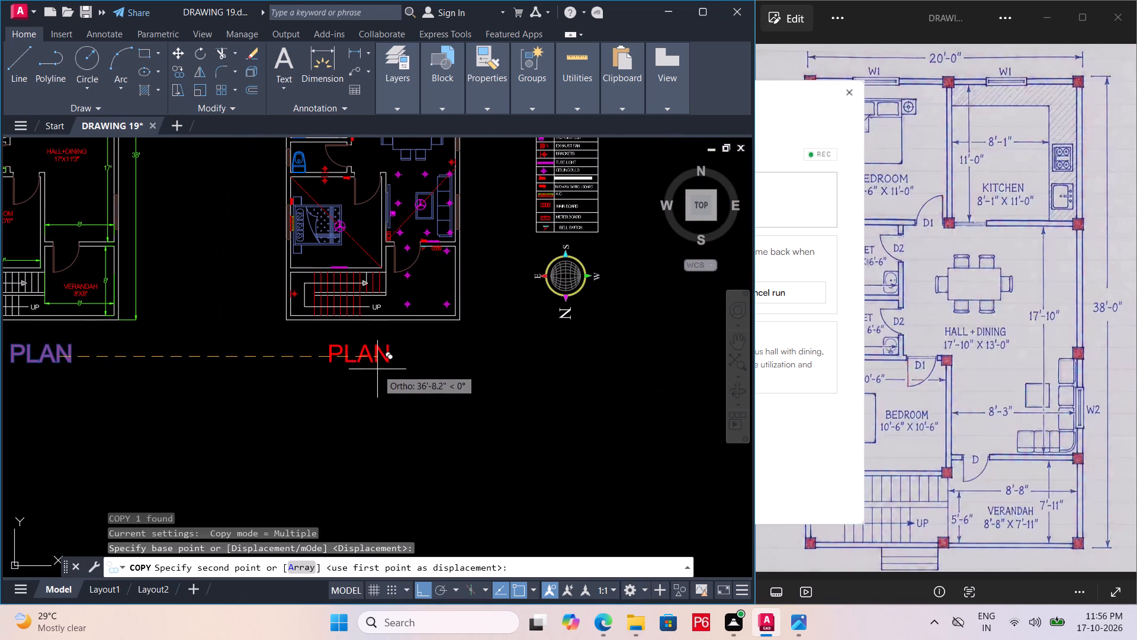
click(377, 369)
key(Escape)
key(ctrl+s)
key(ctrl+s)
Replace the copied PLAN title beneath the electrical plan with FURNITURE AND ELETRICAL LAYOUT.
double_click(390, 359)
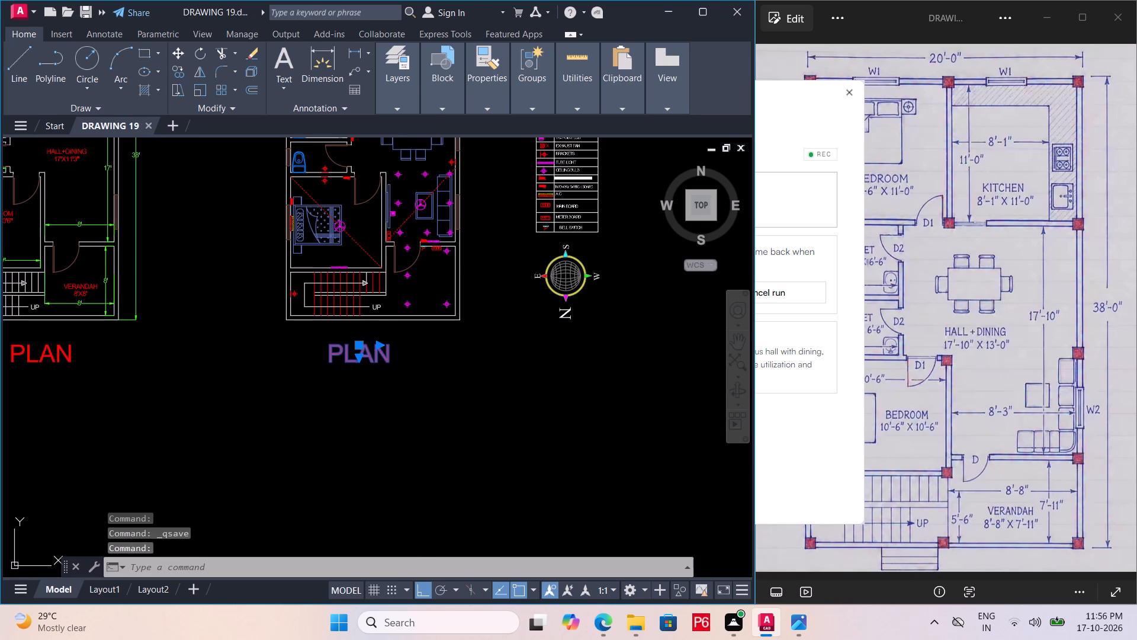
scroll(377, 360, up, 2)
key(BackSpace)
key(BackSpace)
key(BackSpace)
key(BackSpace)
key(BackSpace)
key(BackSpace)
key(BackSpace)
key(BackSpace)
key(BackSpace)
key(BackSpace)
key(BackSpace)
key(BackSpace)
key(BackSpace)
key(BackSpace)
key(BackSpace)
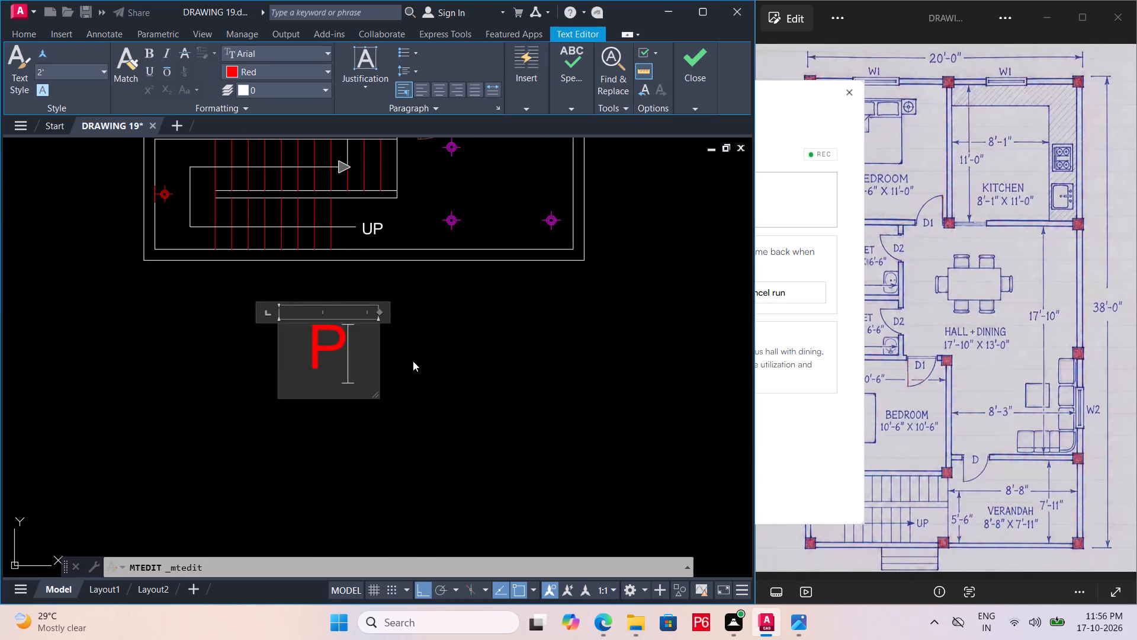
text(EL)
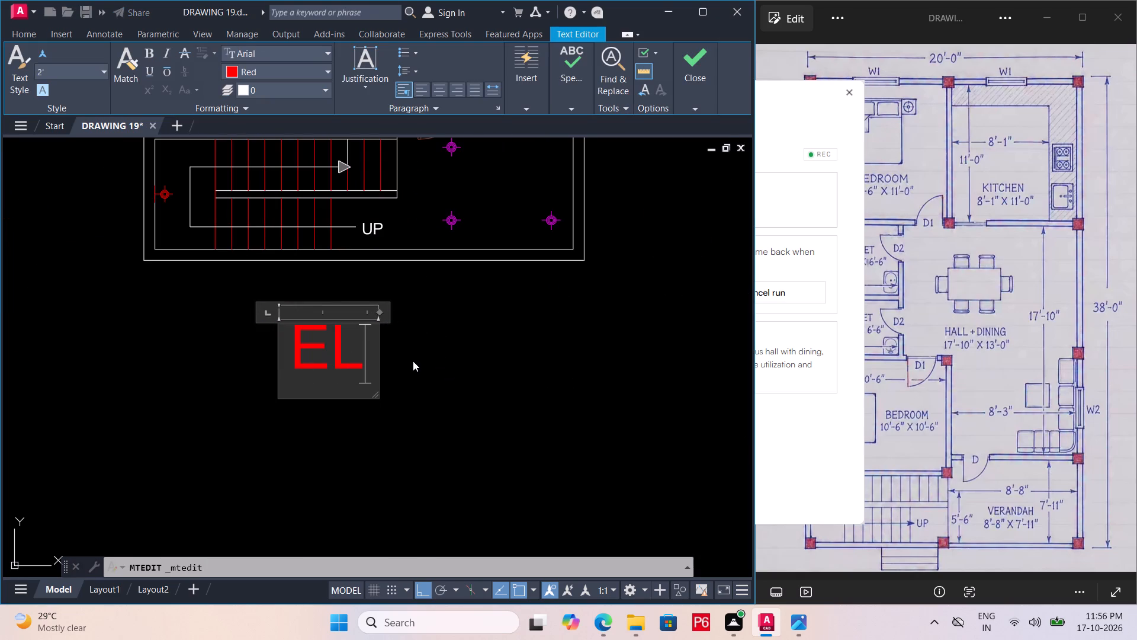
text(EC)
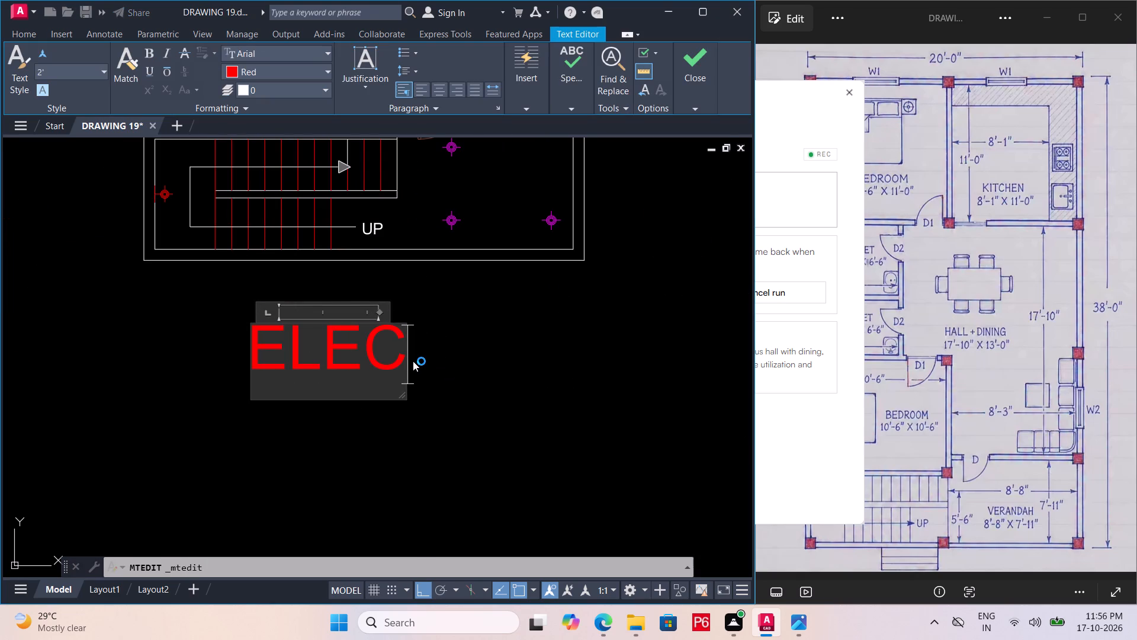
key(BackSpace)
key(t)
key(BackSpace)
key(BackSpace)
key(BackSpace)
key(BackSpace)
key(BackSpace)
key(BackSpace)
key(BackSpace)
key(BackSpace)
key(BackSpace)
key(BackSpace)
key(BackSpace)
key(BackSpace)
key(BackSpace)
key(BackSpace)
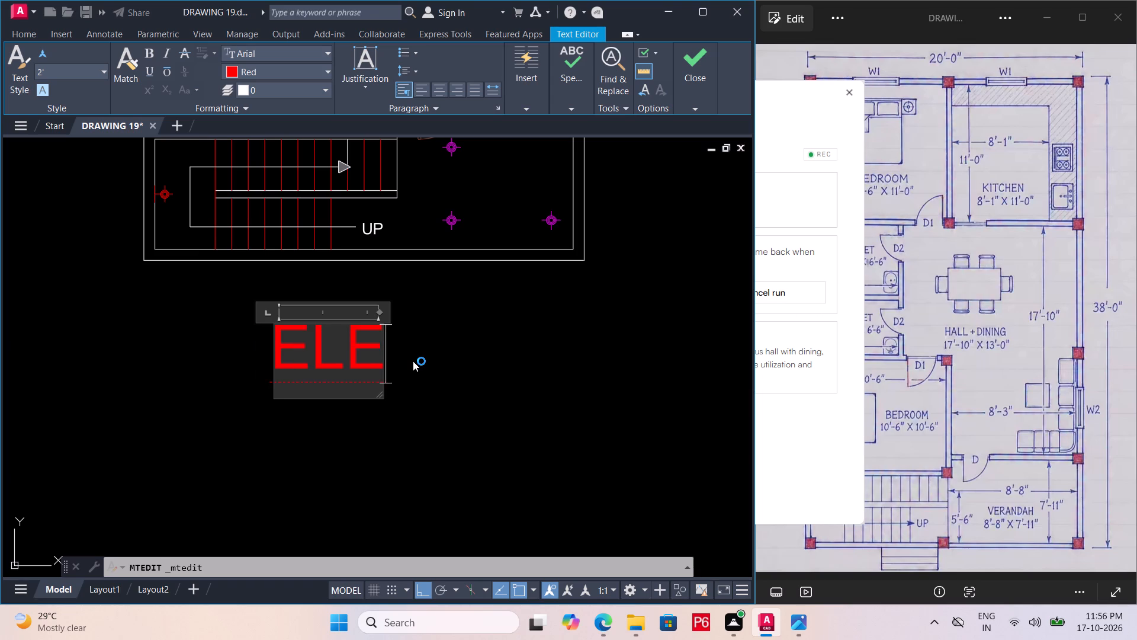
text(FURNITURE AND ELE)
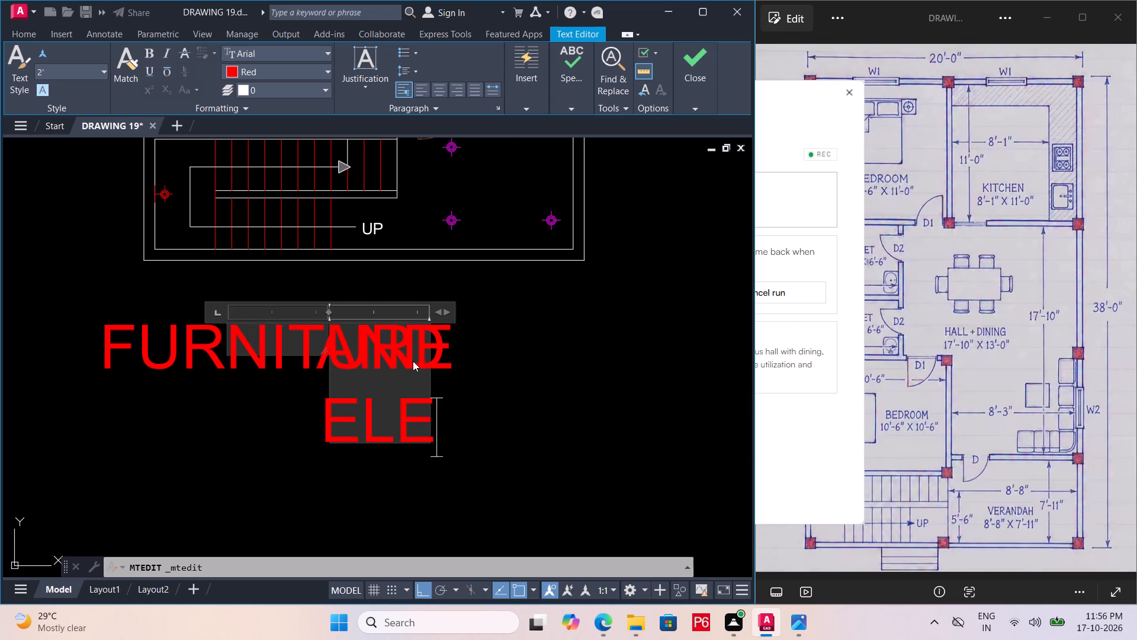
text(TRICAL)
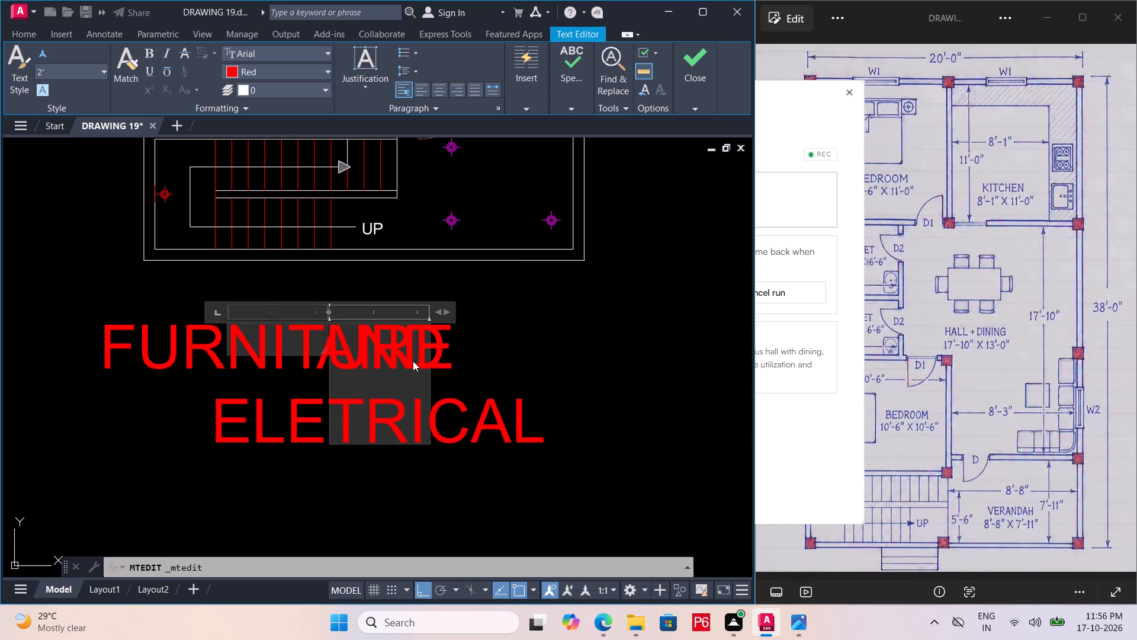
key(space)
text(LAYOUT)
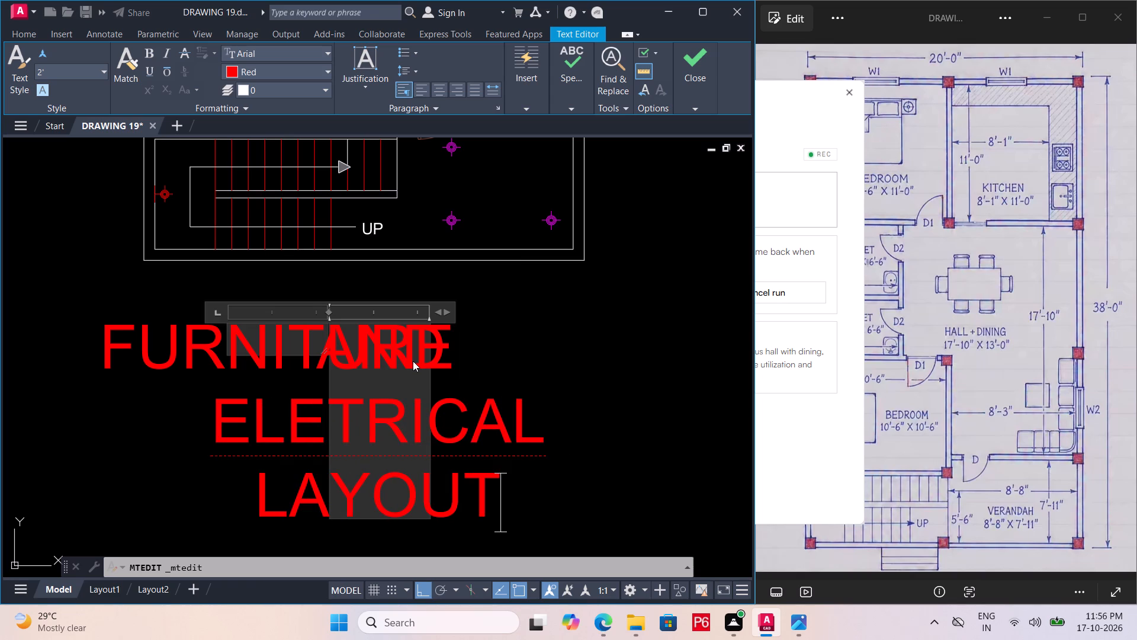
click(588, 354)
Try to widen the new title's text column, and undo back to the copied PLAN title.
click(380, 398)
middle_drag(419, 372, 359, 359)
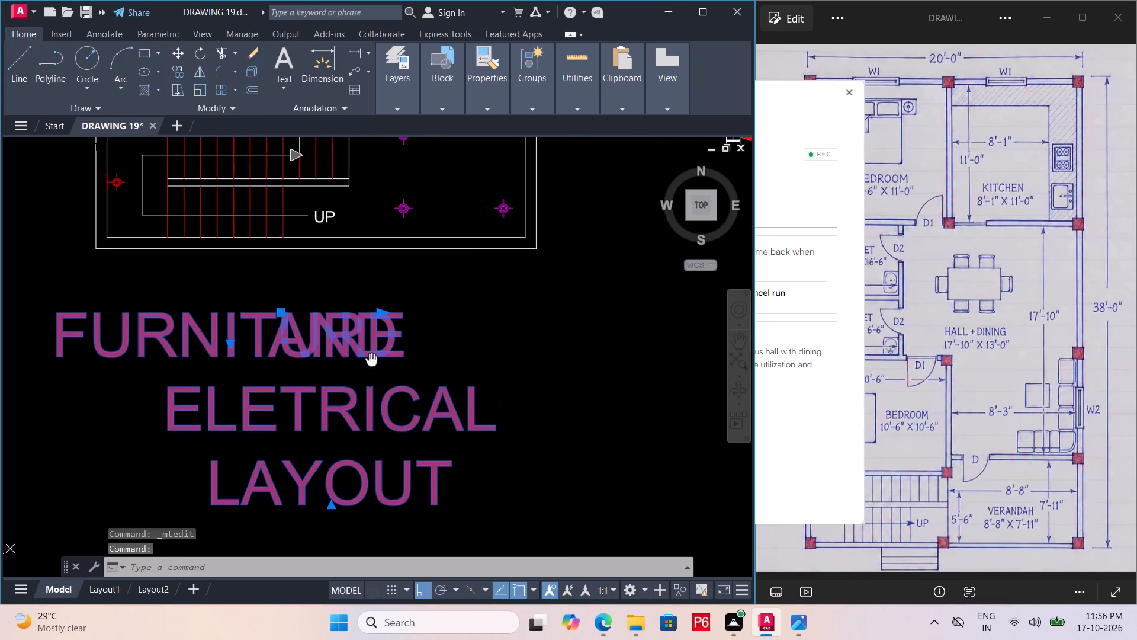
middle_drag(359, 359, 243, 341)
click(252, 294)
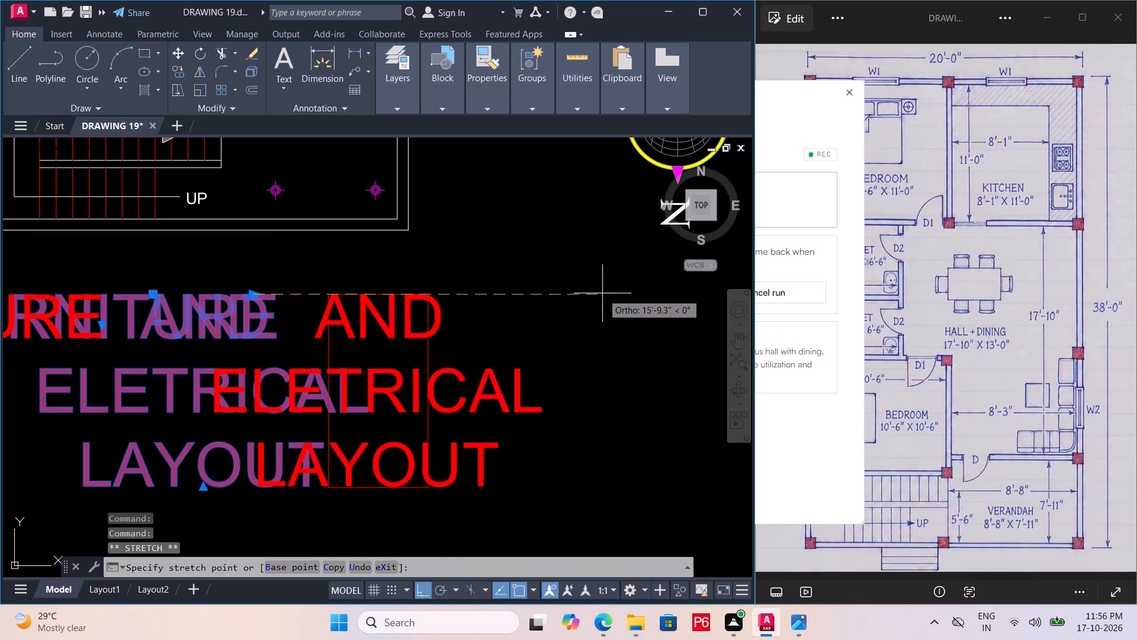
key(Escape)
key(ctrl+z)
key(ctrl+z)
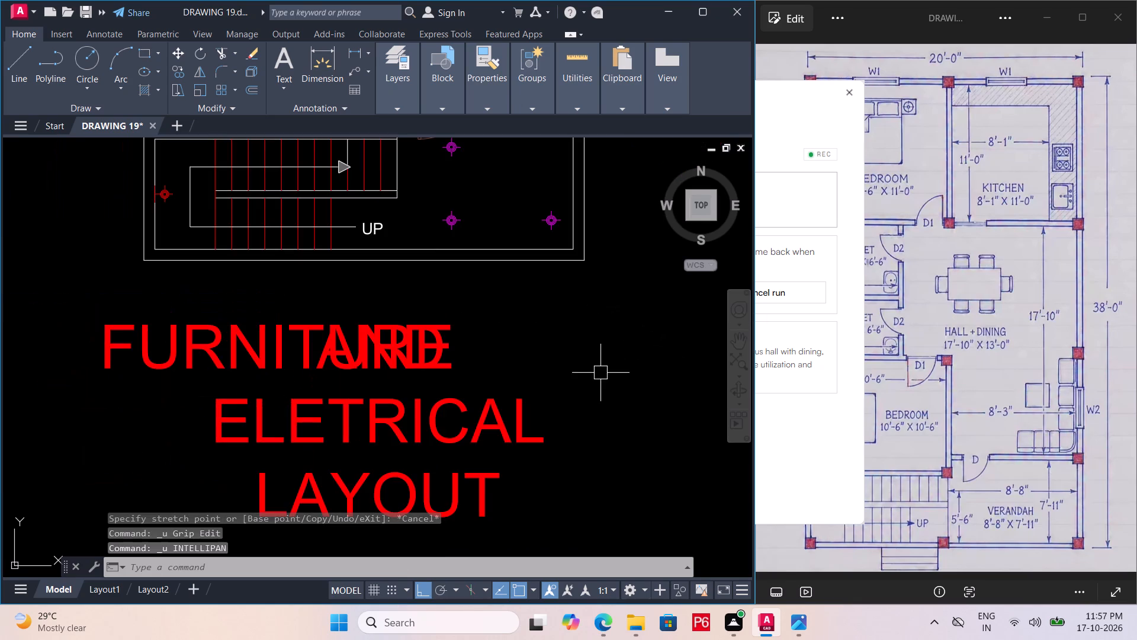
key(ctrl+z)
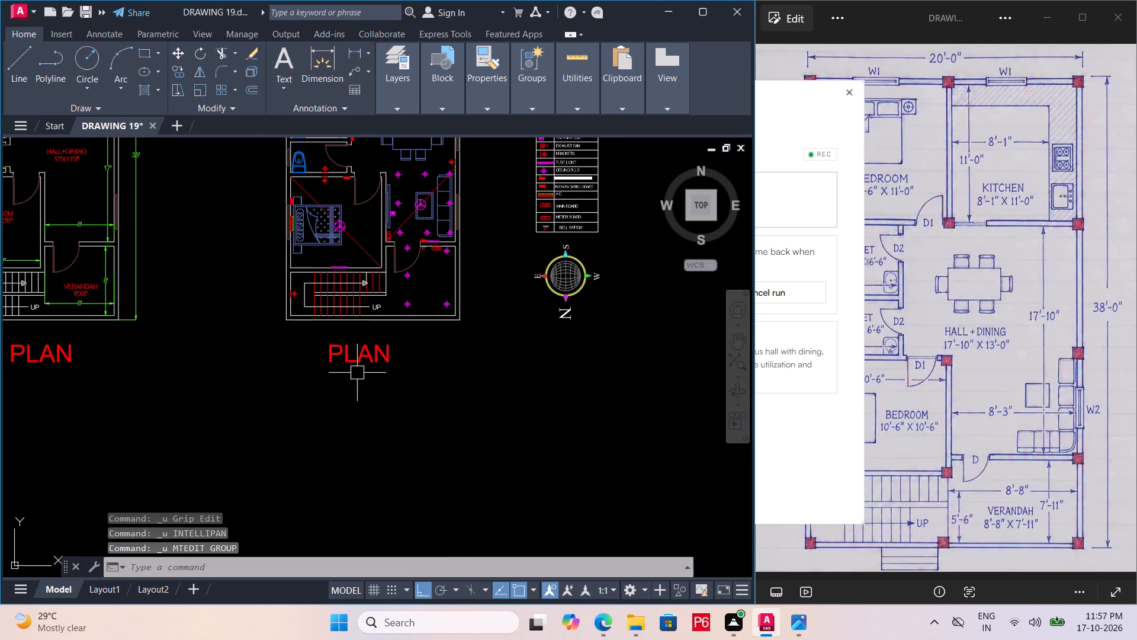
Replace the copied PLAN title beneath the electrical plan with FURNITURE AND ELECTRICAL LAYOUT.
double_click(362, 365)
scroll(367, 368, up, 1)
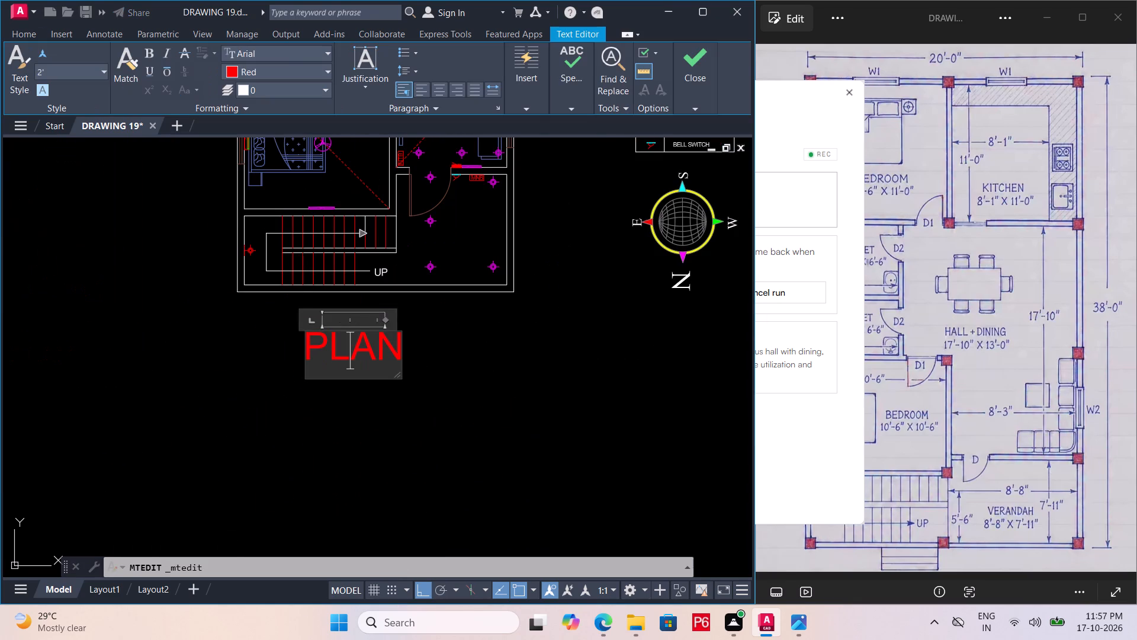
key(Right)
key(Right)
key(Right)
key(Right)
key(Right)
key(Right)
key(Right)
key(Right)
key(Right)
key(Right)
key(Right)
key(BackSpace)
key(BackSpace)
key(BackSpace)
key(BackSpace)
key(BackSpace)
key(BackSpace)
key(BackSpace)
key(BackSpace)
key(BackSpace)
key(BackSpace)
key(BackSpace)
key(BackSpace)
key(BackSpace)
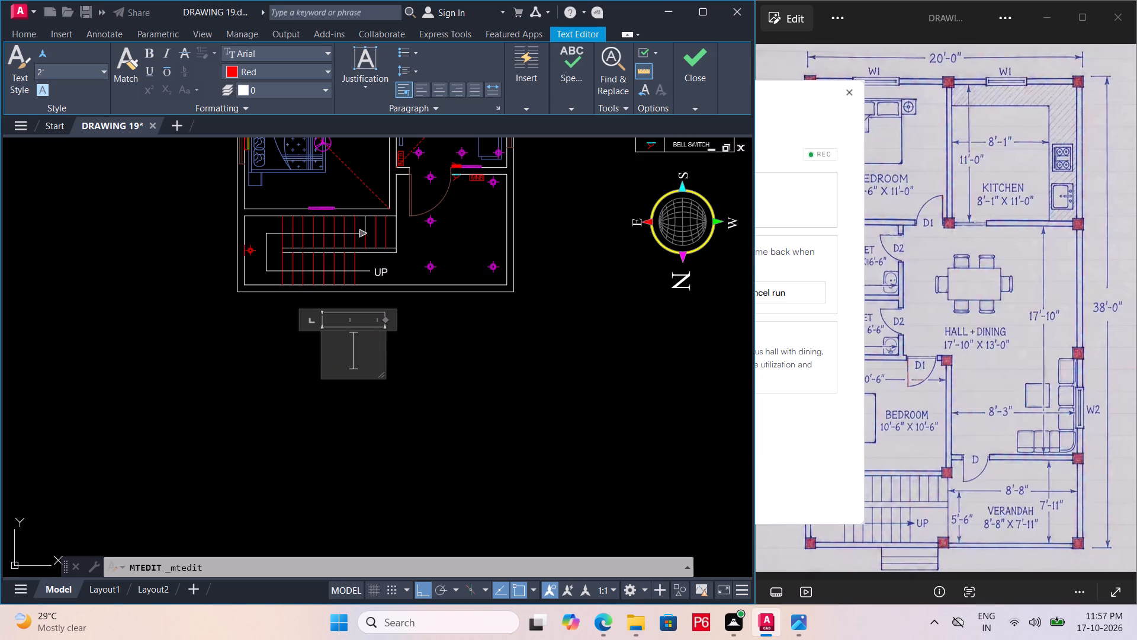
text(FURNIOTURE)
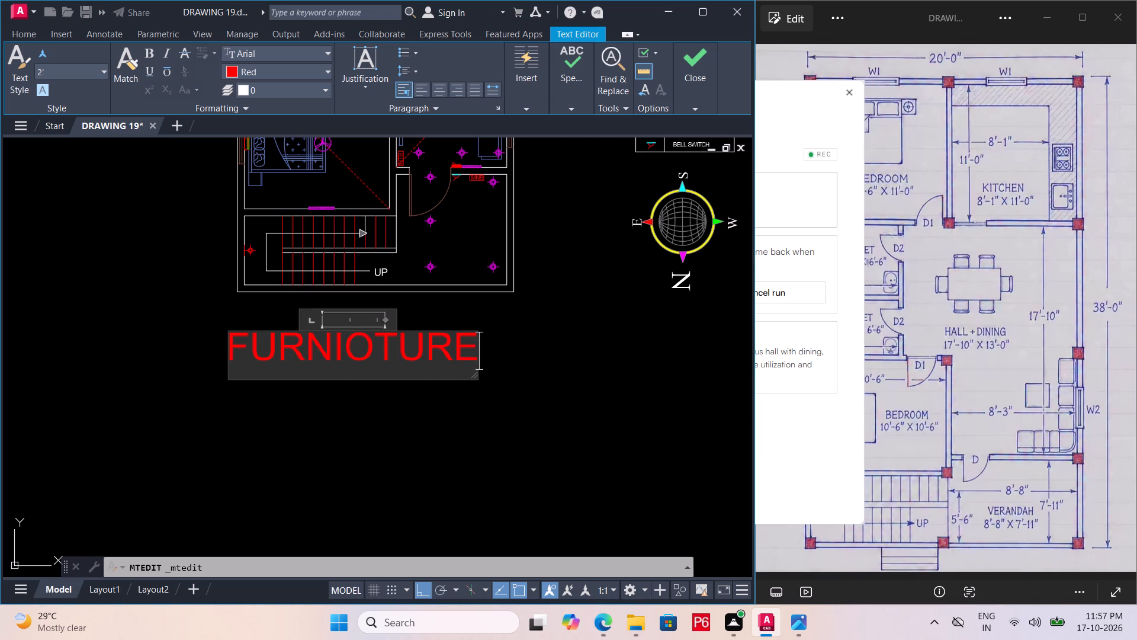
key(BackSpace)
key(BackSpace)
key(BackSpace)
key(BackSpace)
key(BackSpace)
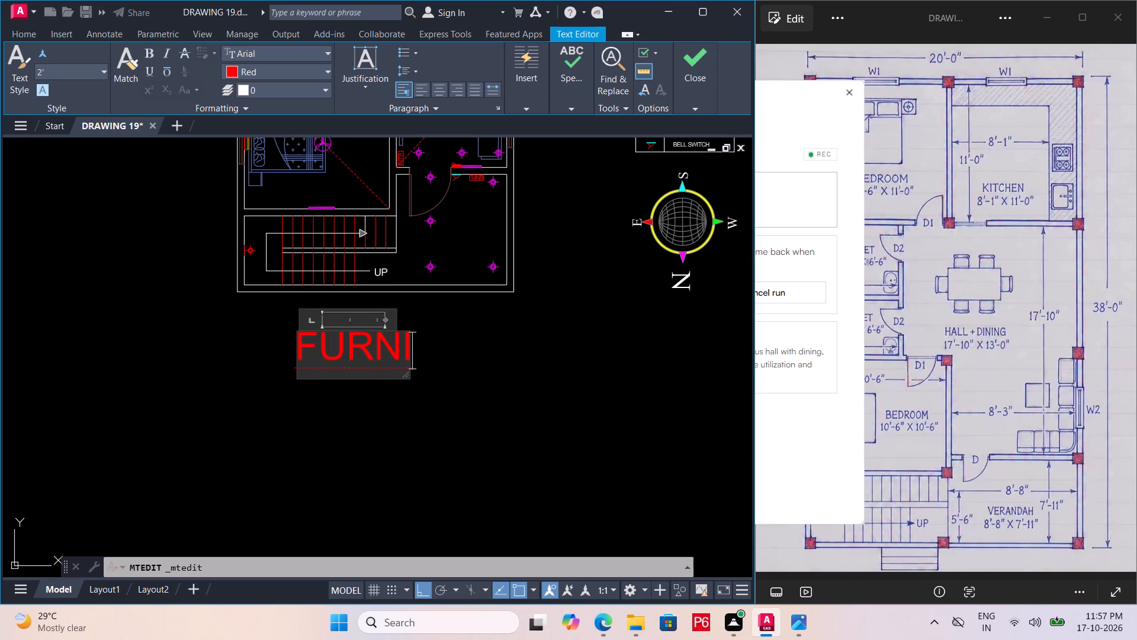
text(TURE AND ELE)
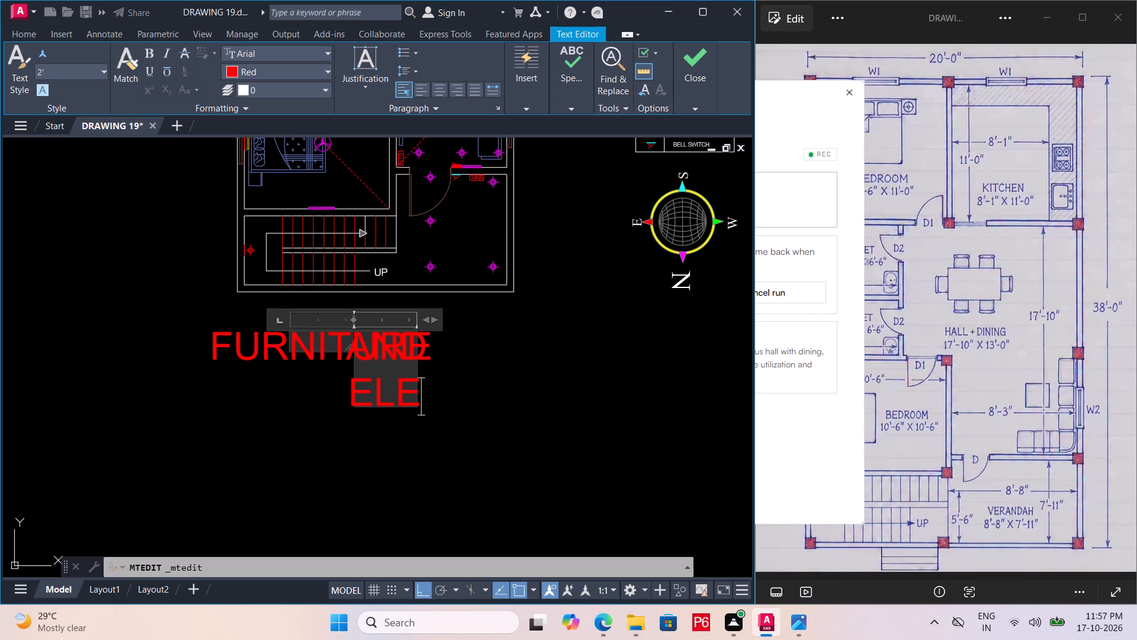
text(TRICAL)
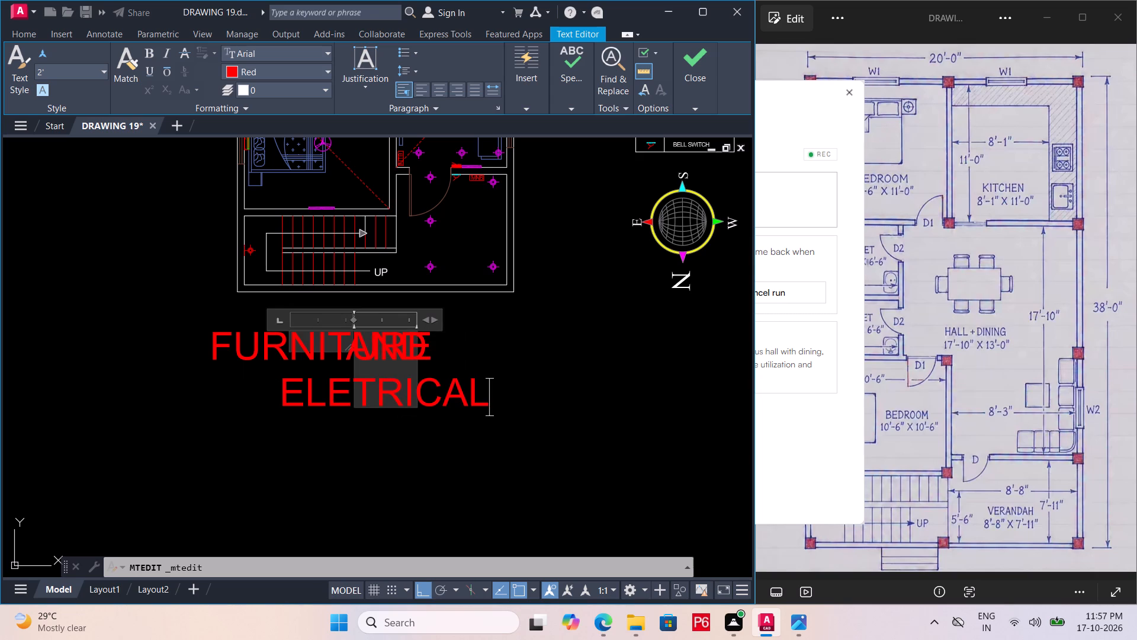
key(BackSpace)
key(BackSpace)
key(BackSpace)
key(BackSpace)
key(BackSpace)
key(BackSpace)
text(CTRICAL LAYOUT)
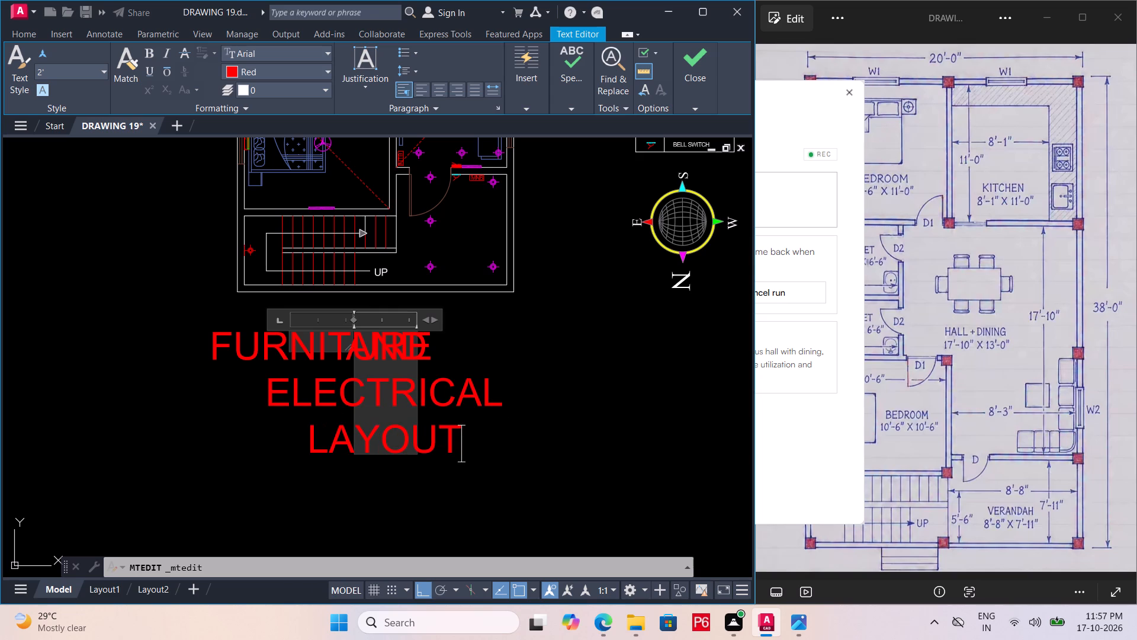
click(609, 403)
Spread the title's overlapping text columns apart and lengthen the first one so all words stack in a single column.
click(405, 356)
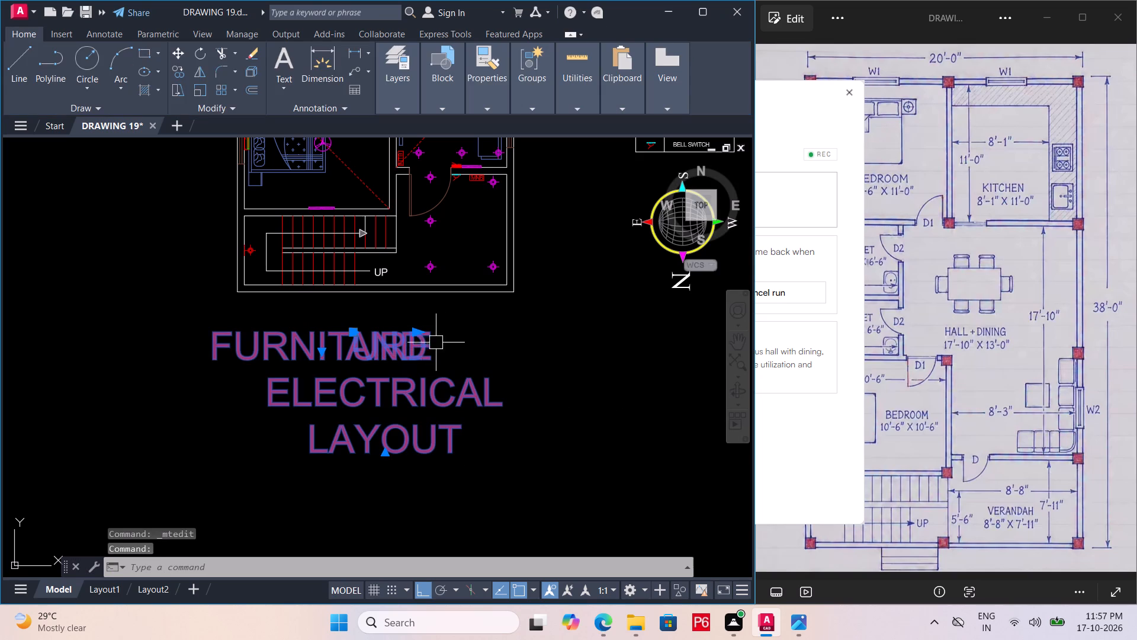
click(416, 328)
click(610, 335)
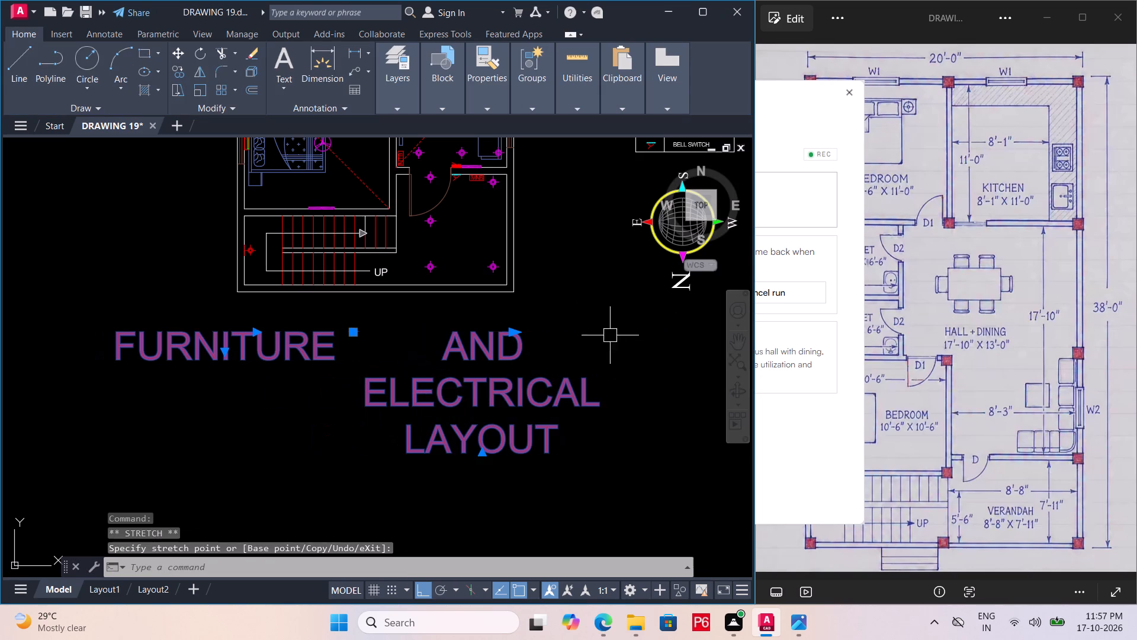
click(369, 351)
key(Escape)
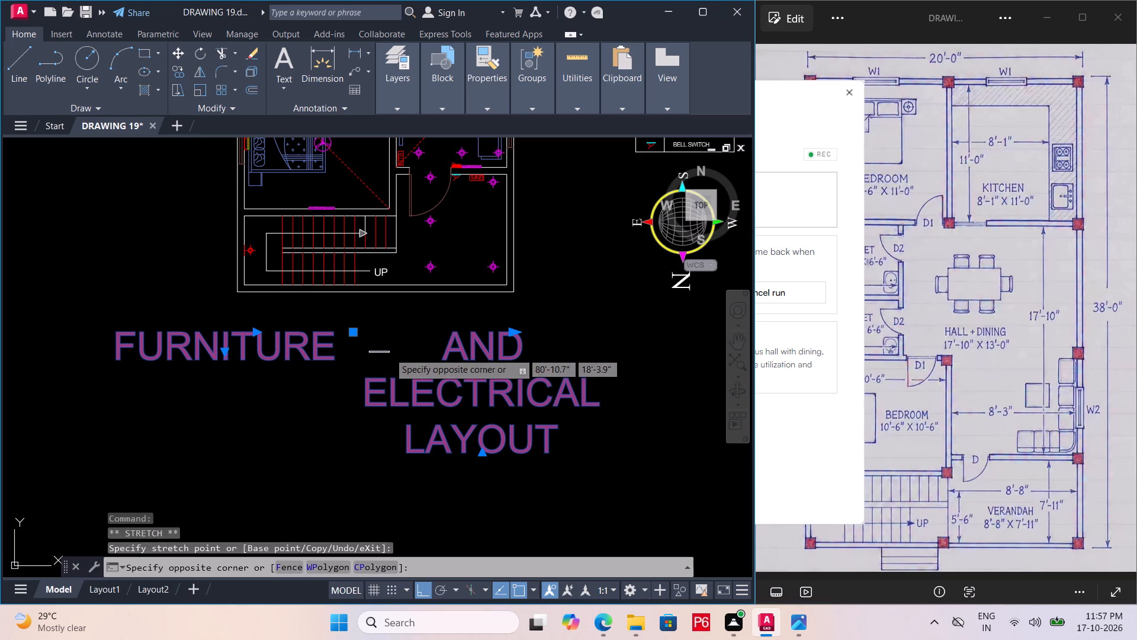
click(363, 343)
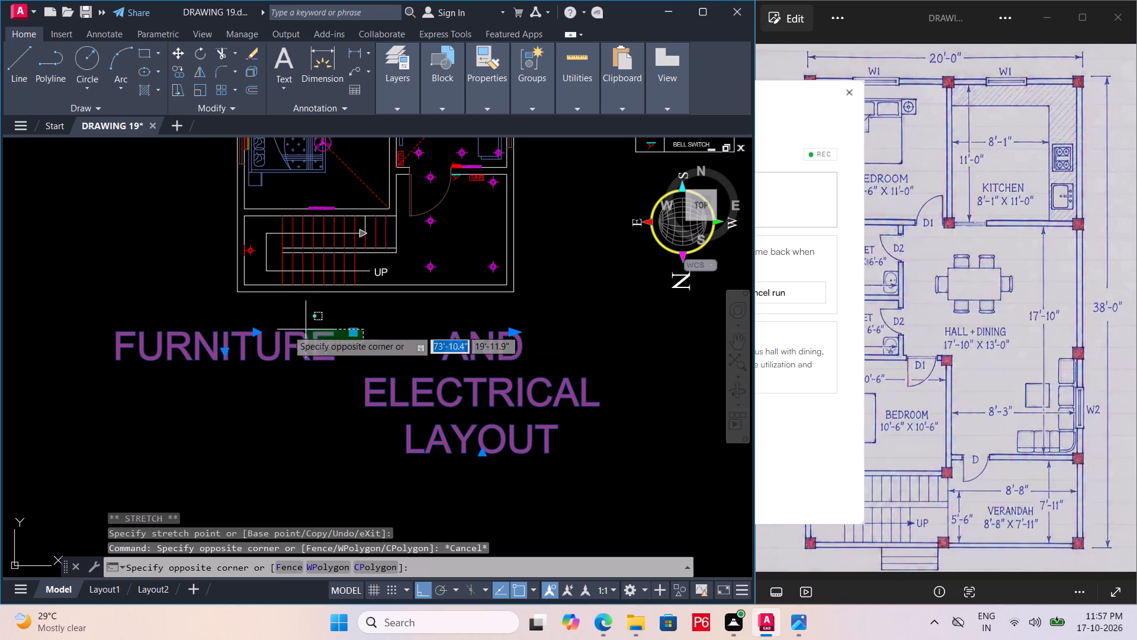
key(Escape)
click(227, 347)
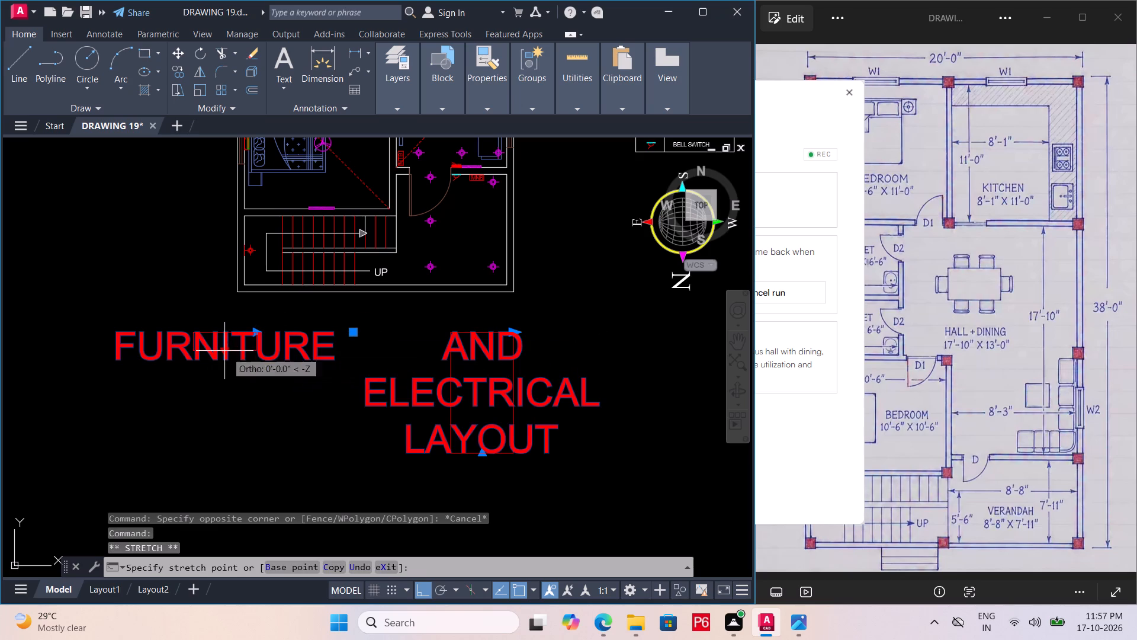
click(243, 449)
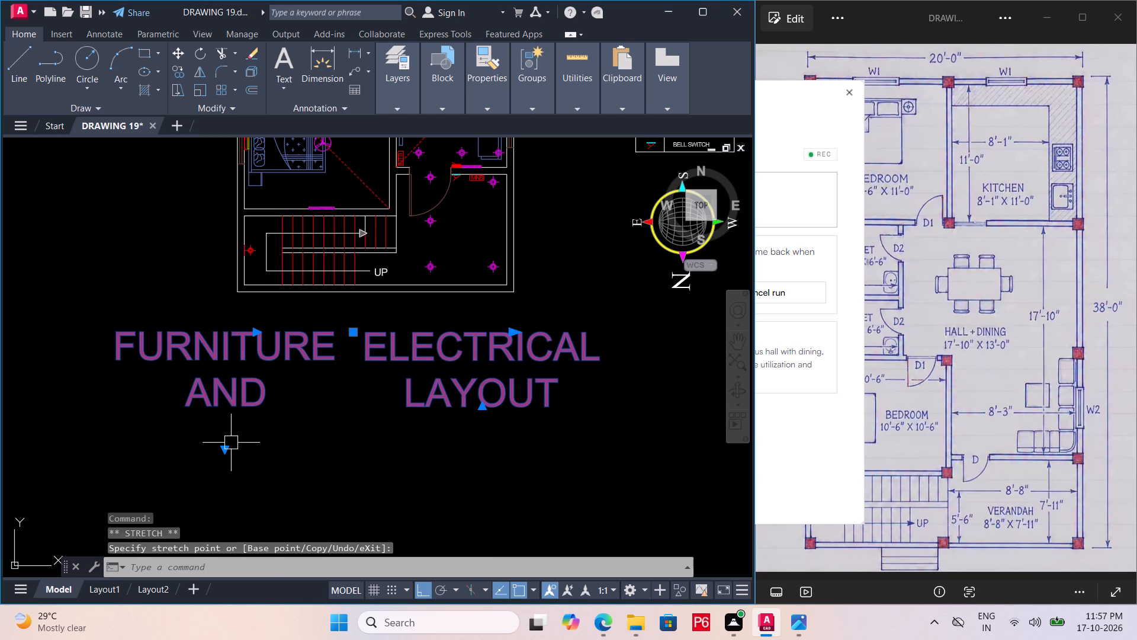
click(222, 448)
click(223, 506)
Widen the title's text frame so it wraps as FURNITURE AND over ELECTRICAL LAYOUT, and save the drawing.
middle_drag(248, 409, 203, 372)
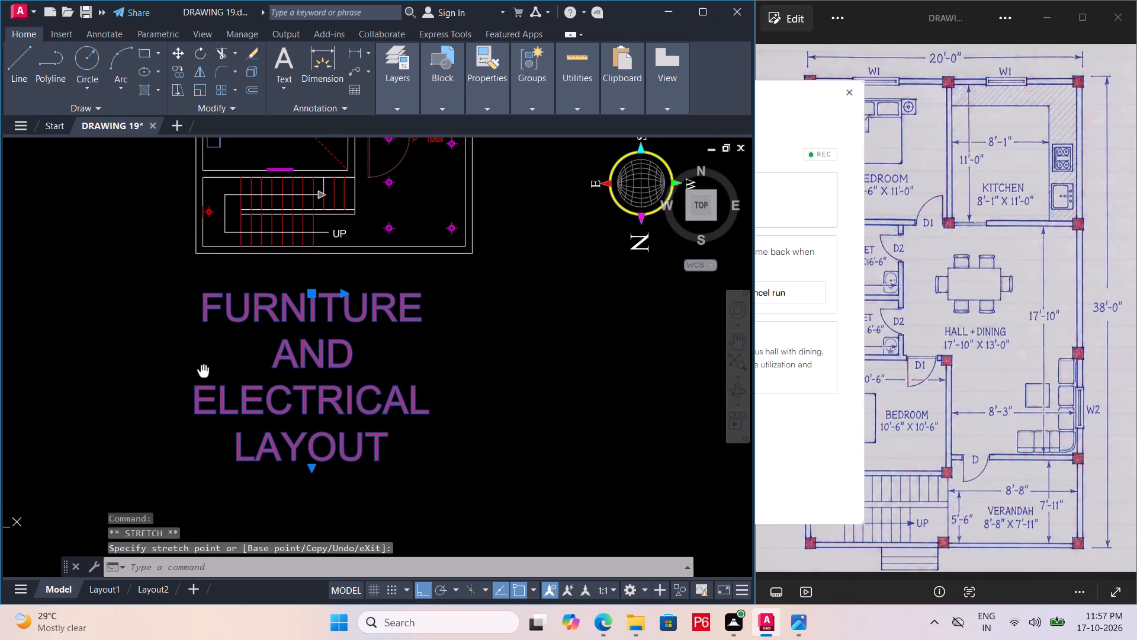
middle_drag(203, 372, 152, 385)
click(290, 310)
click(531, 308)
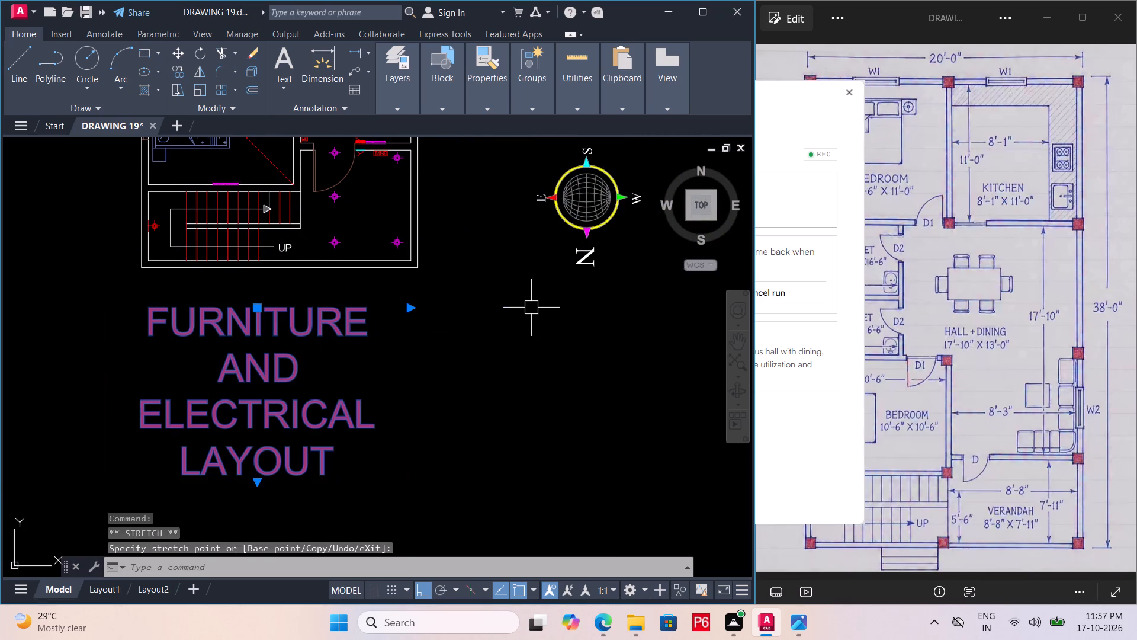
drag(414, 311, 444, 309)
click(655, 309)
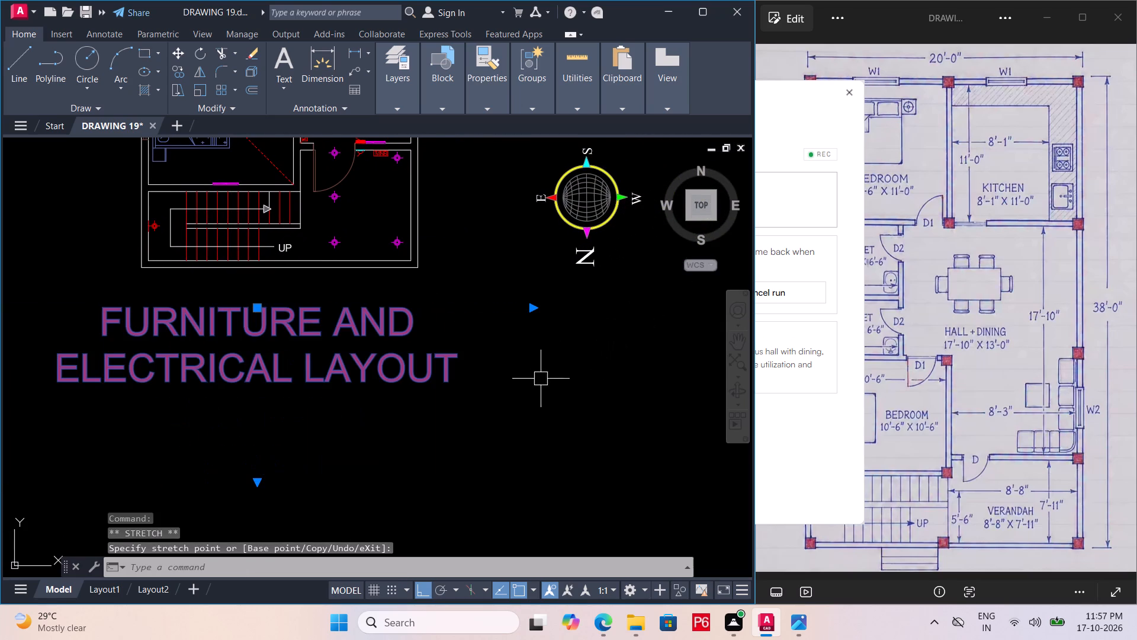
scroll(535, 380, down, 2)
middle_drag(535, 389, 492, 407)
key(ctrl+s)
key(ctrl+s)
key(ctrl+s)
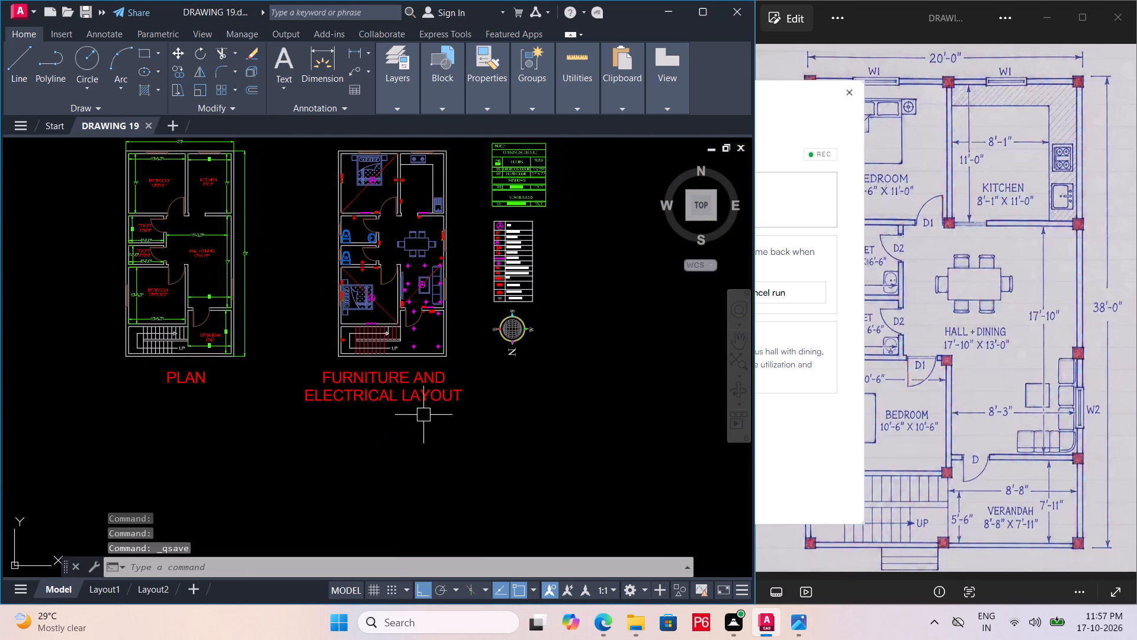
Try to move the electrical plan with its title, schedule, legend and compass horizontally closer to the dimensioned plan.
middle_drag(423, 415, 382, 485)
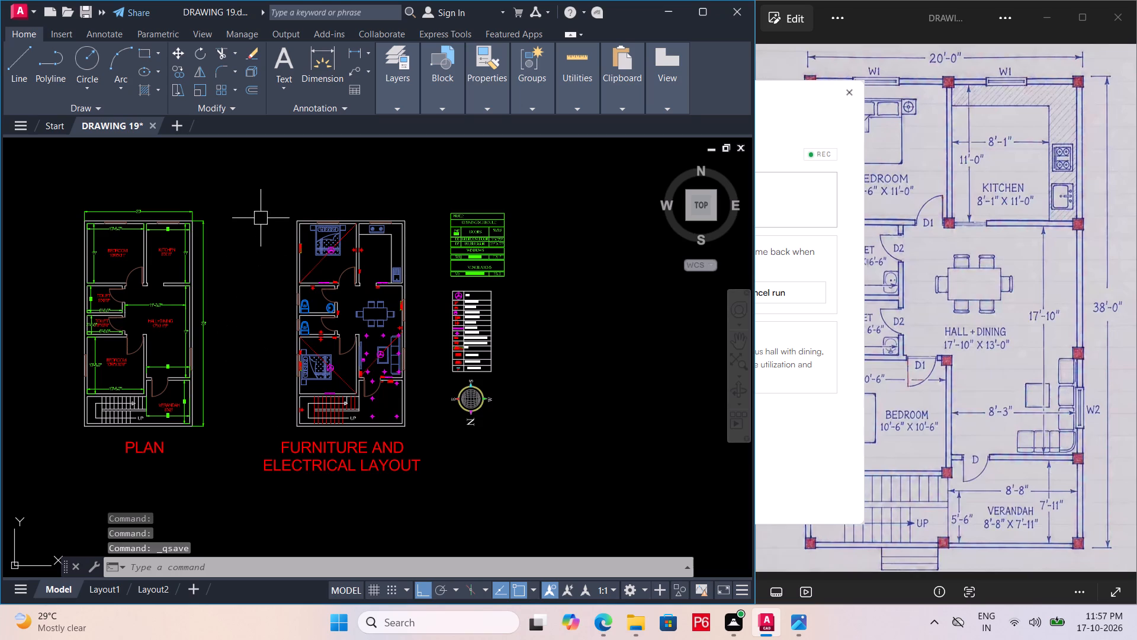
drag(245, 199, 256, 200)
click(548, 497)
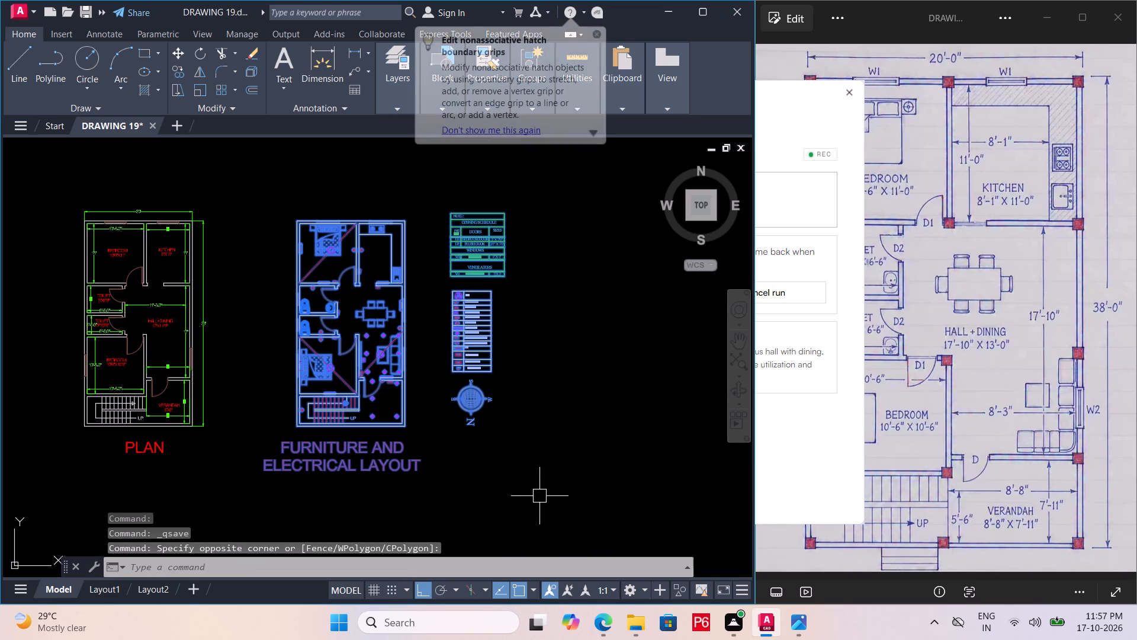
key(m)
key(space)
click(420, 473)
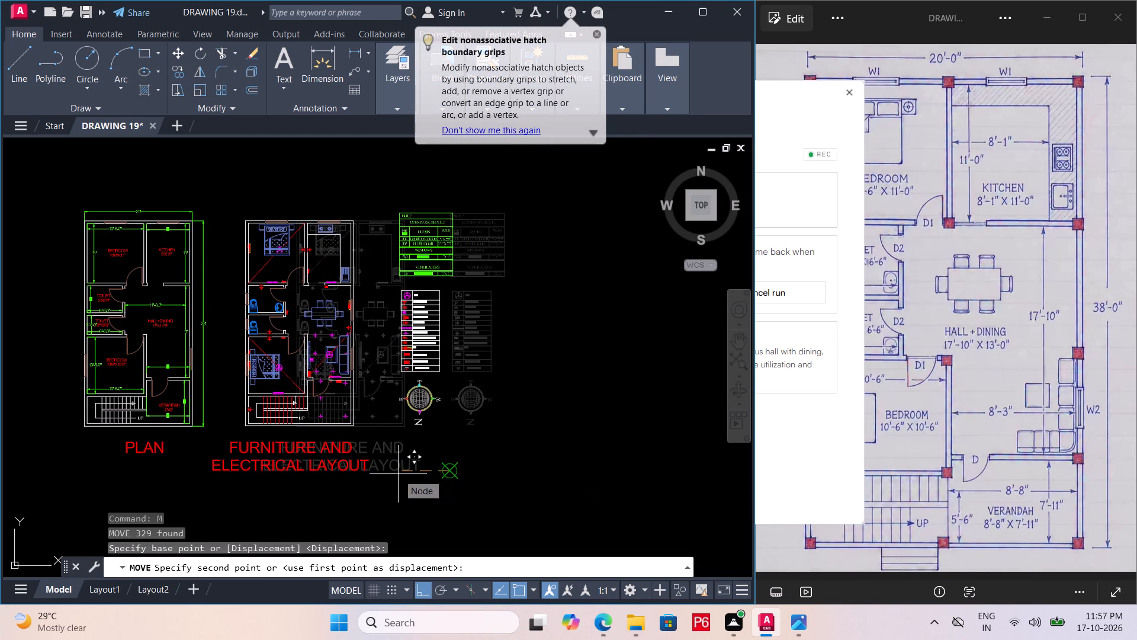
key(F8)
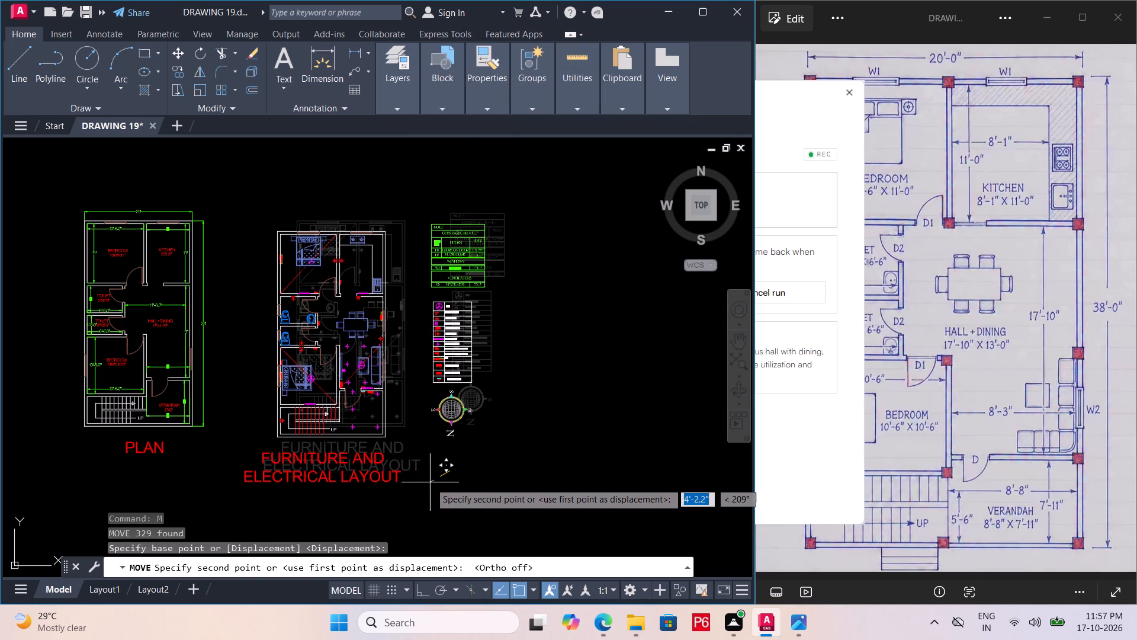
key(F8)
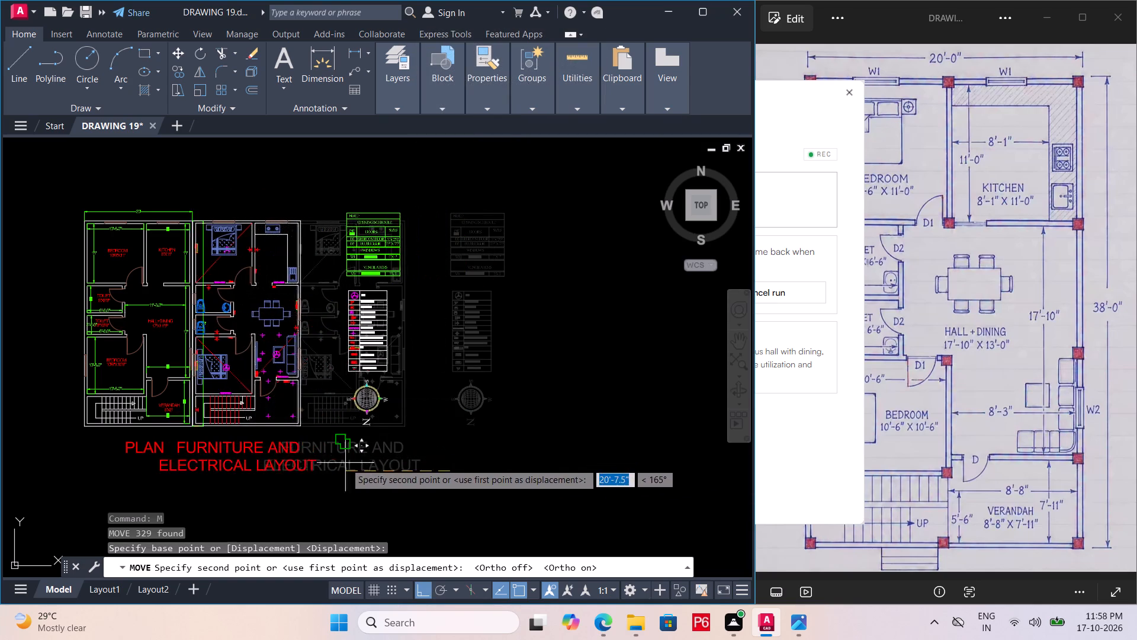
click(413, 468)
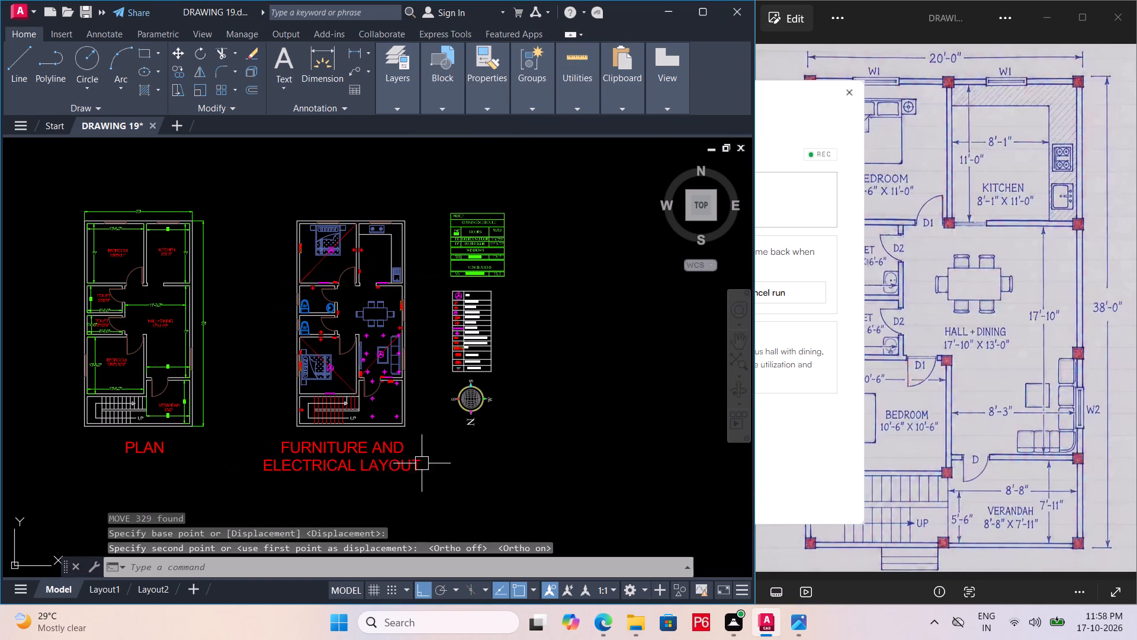
Save the drawing with the current arrangement of plans, titles, schedule, legend and compass.
middle_drag(505, 408, 548, 387)
scroll(507, 406, down, 1)
key(ctrl+s)
key(ctrl+s)
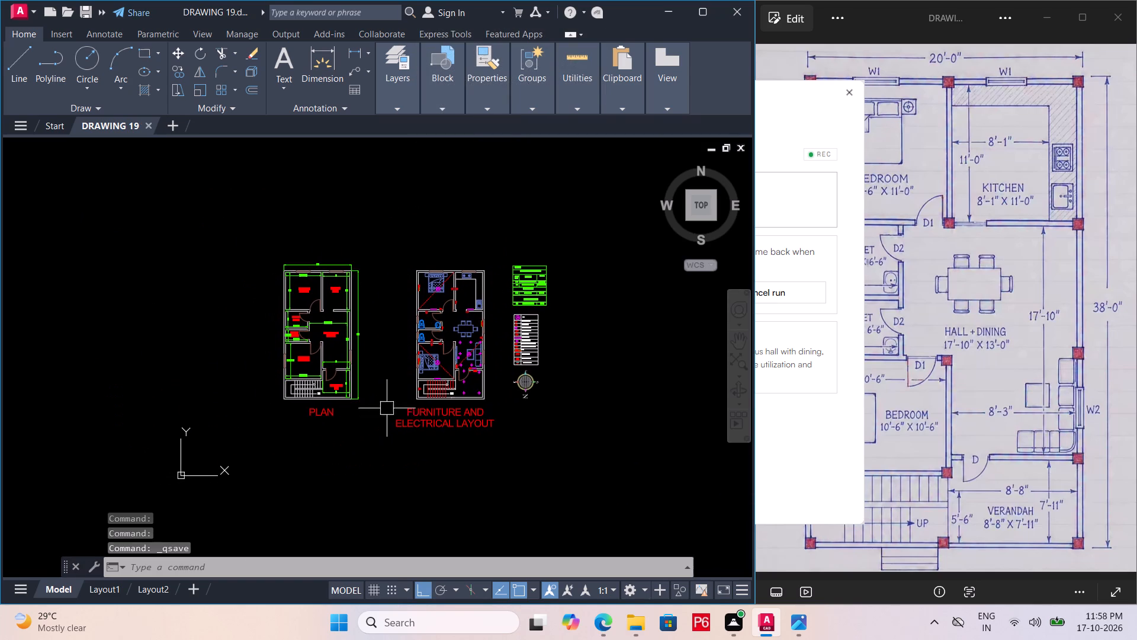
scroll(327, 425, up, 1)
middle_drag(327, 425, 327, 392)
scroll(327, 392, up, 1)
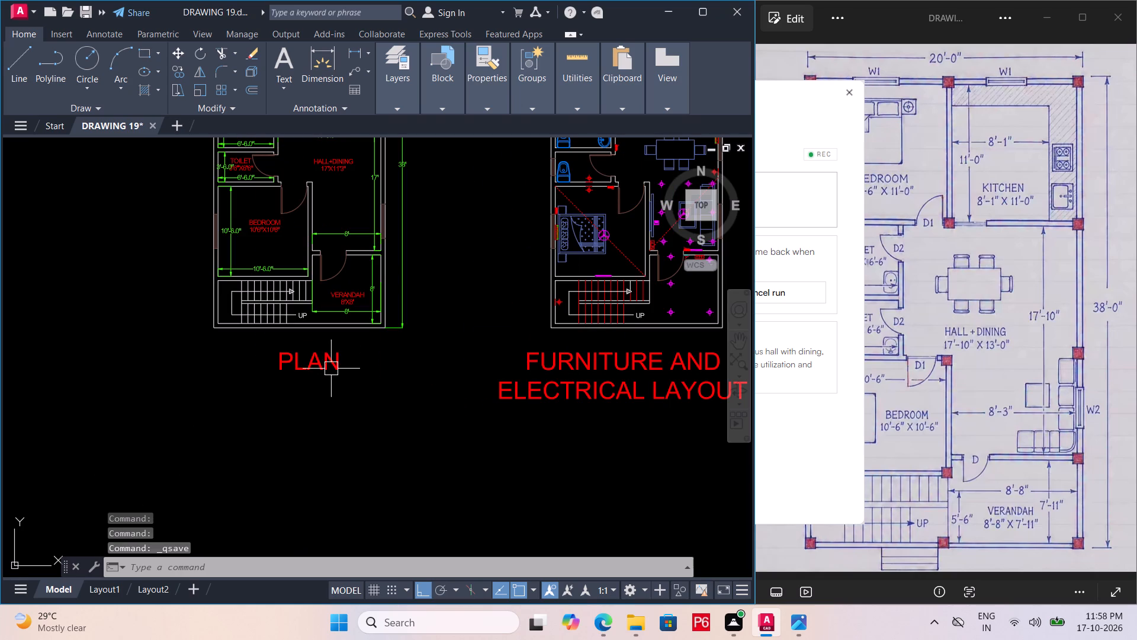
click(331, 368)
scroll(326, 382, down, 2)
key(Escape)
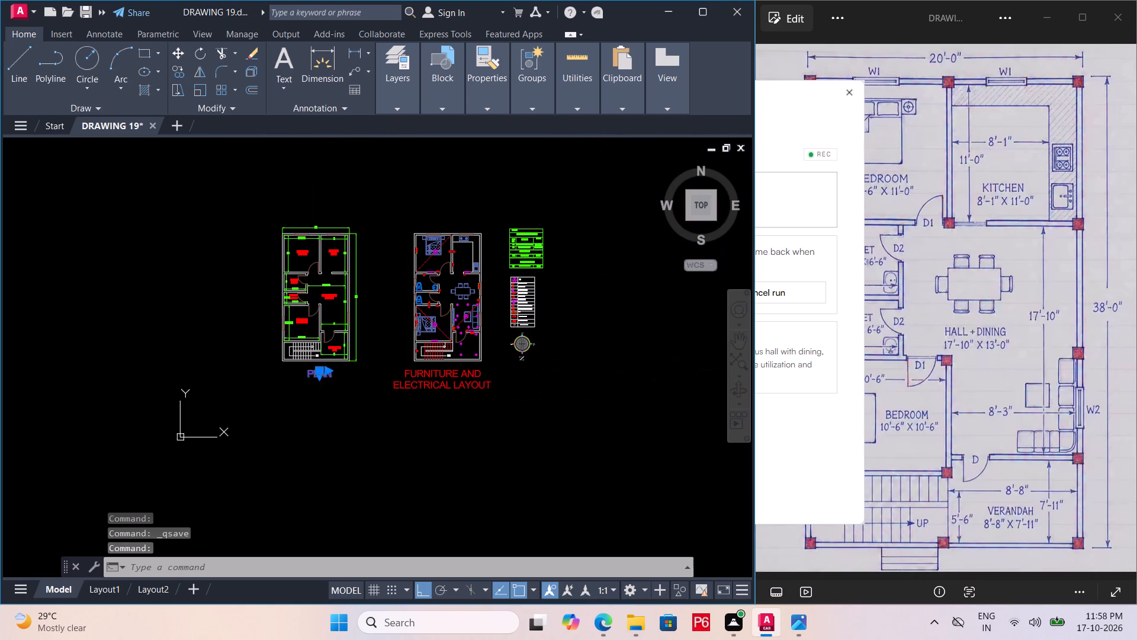
Start a plot of the model and reuse the previous plot's settings, with Microsoft Print to PDF on A4.
middle_drag(364, 391, 309, 402)
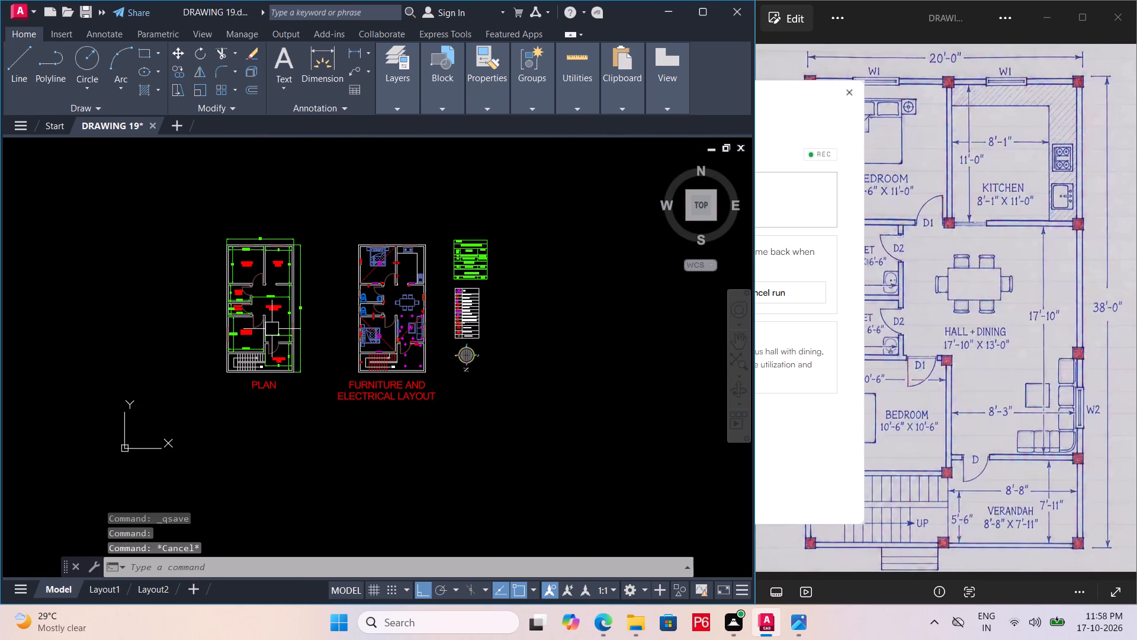
key(ctrl+p)
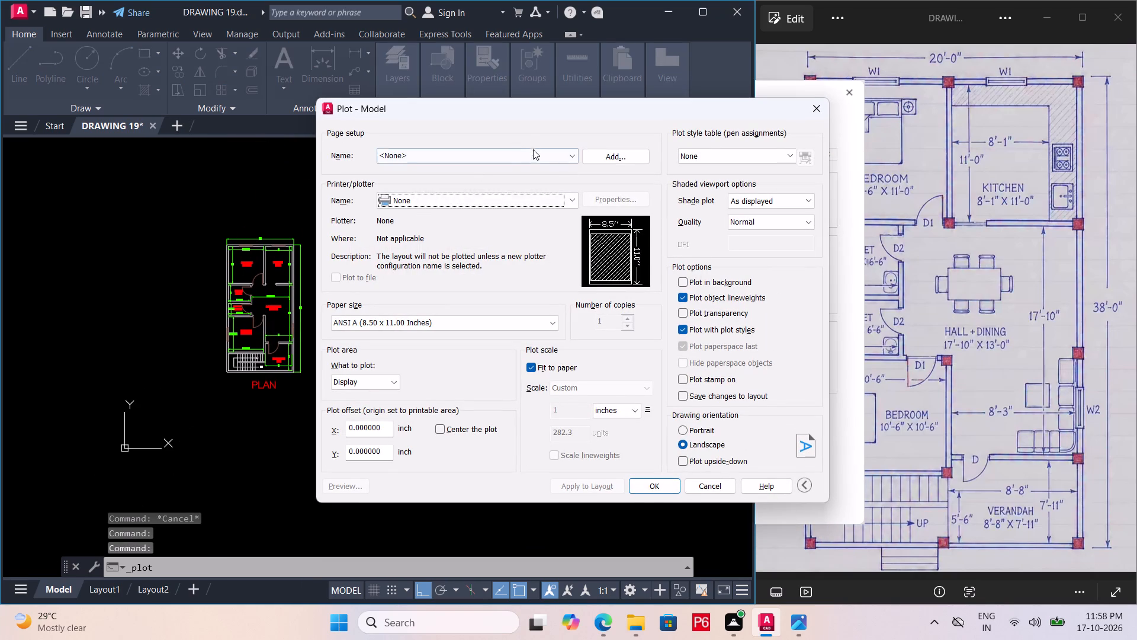
click(534, 155)
click(502, 178)
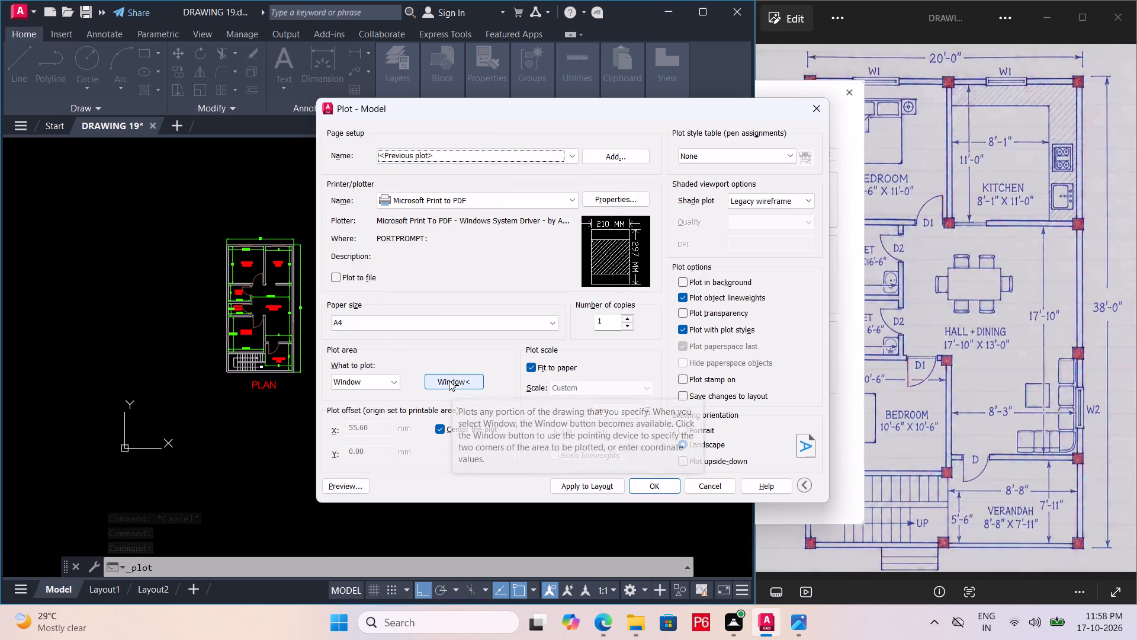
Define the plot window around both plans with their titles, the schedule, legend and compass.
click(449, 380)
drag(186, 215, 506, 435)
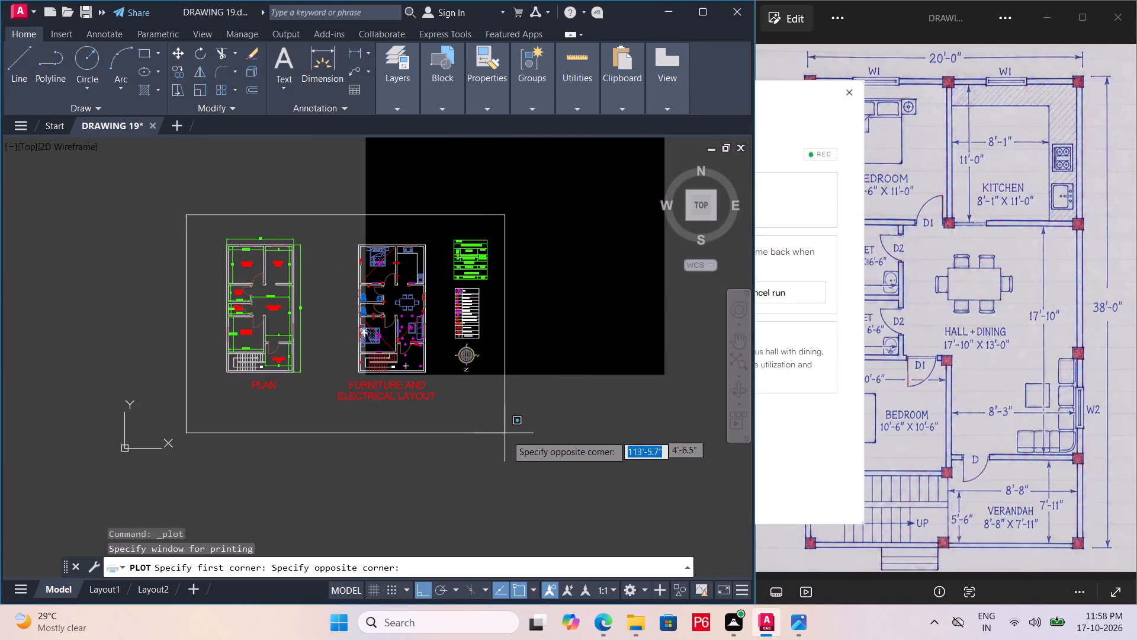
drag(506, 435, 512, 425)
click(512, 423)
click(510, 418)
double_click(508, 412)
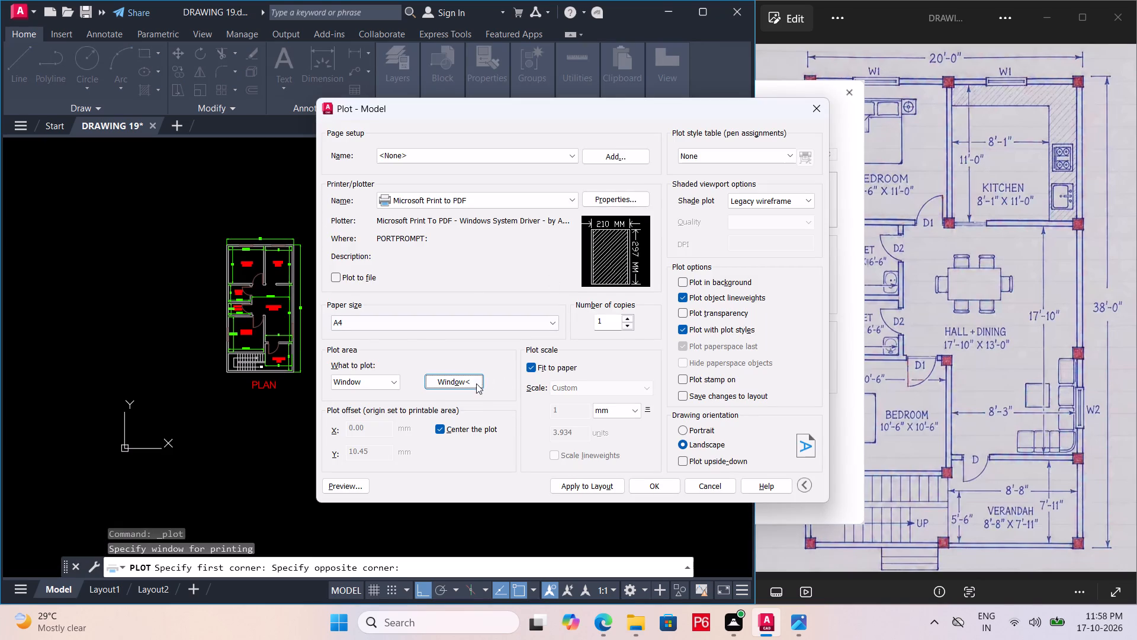
Redefine the plot window around both plans, schedule, legend and compass with slightly more room below the titles, and preview the plot.
click(475, 383)
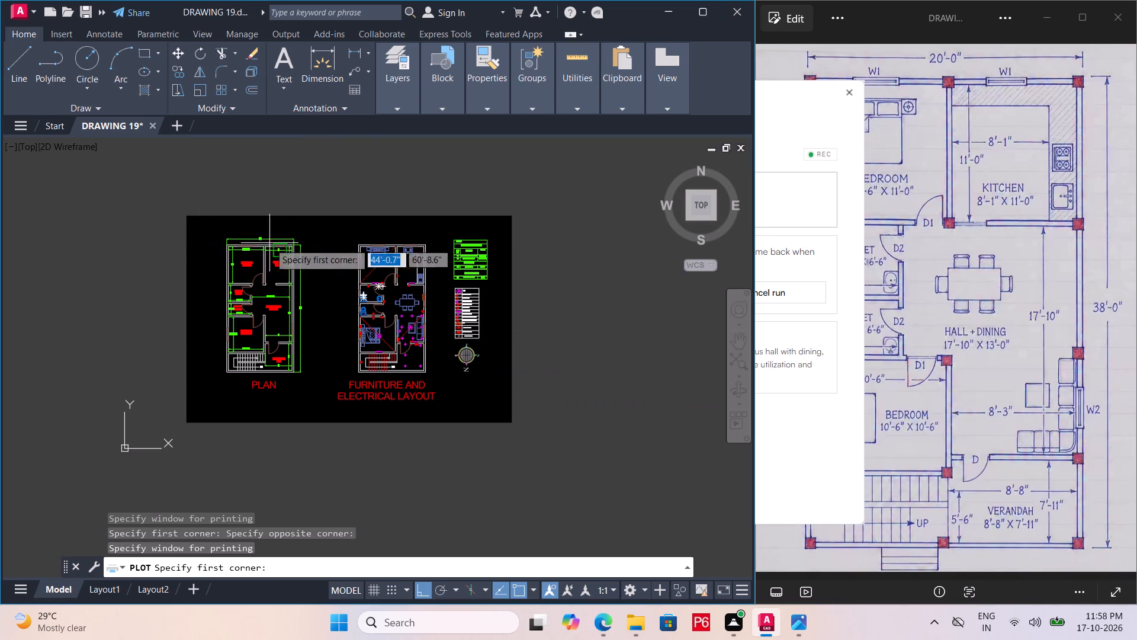
click(190, 217)
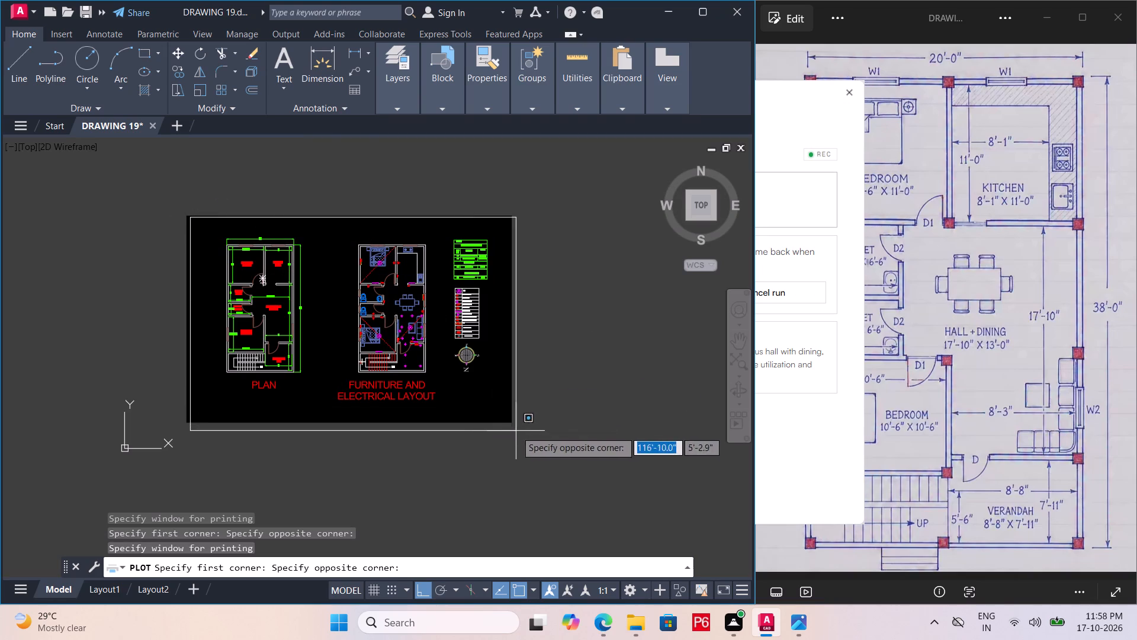
click(516, 430)
click(350, 485)
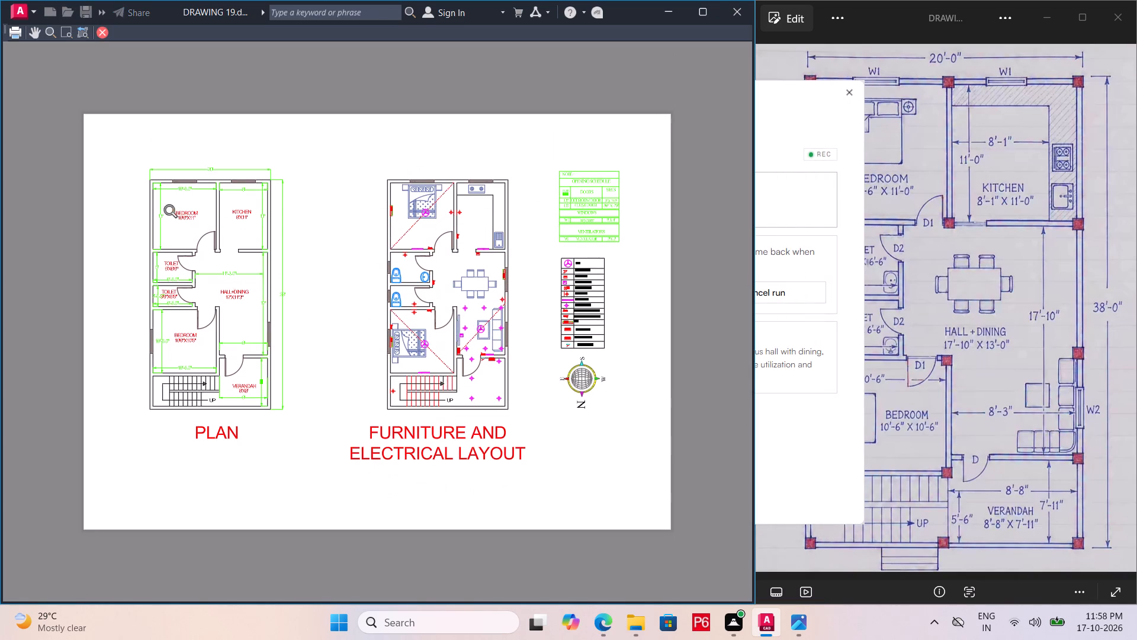
Plot the previewed sheet and save the output in the cad folder as DRAWING 19 PDF.
click(18, 31)
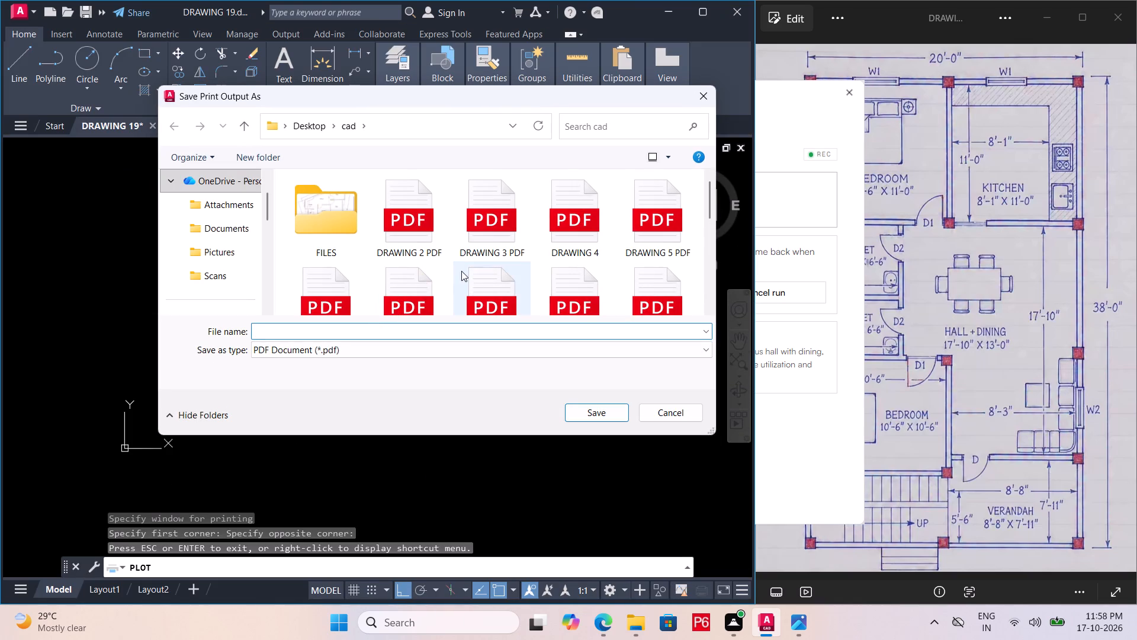
scroll(219, 252, down, 4)
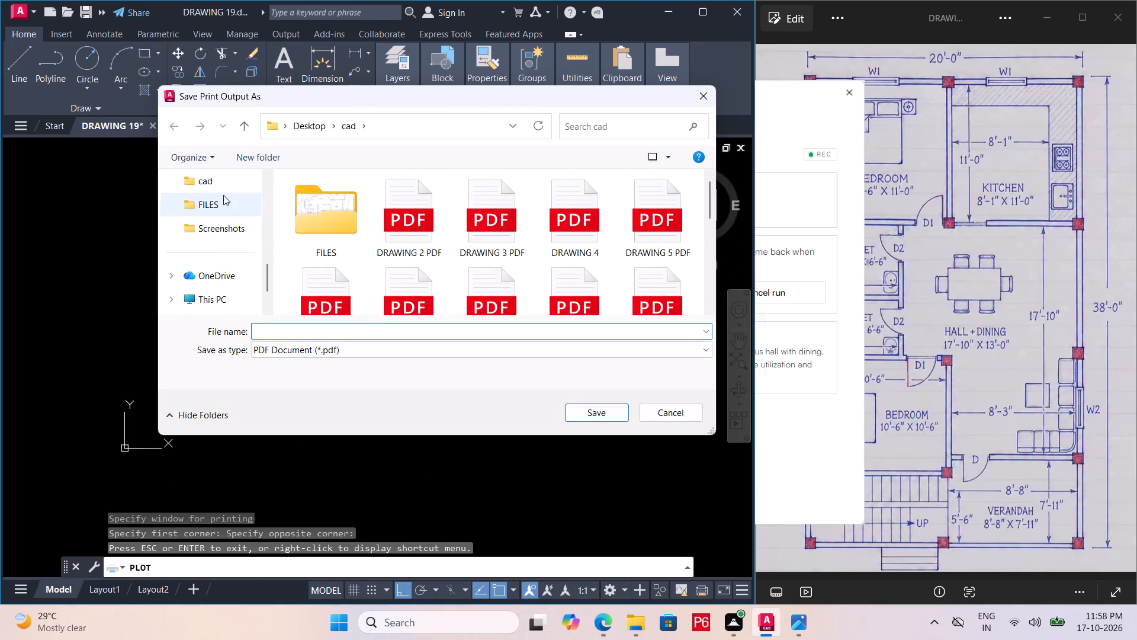
click(223, 184)
triple_click(223, 183)
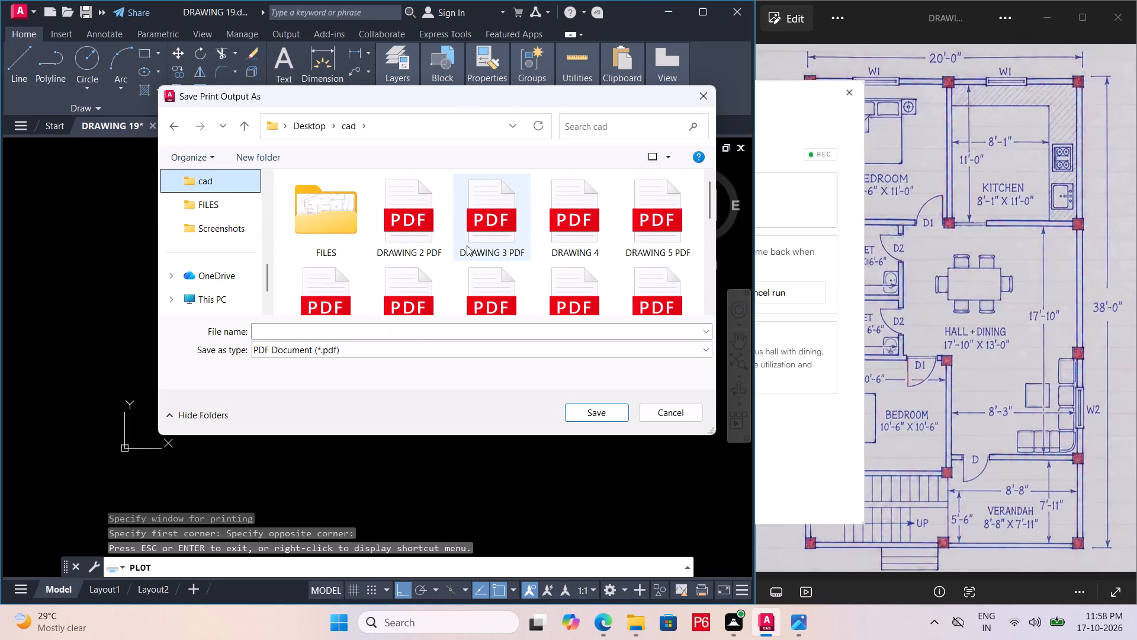
scroll(467, 249, down, 5)
scroll(566, 295, down, 4)
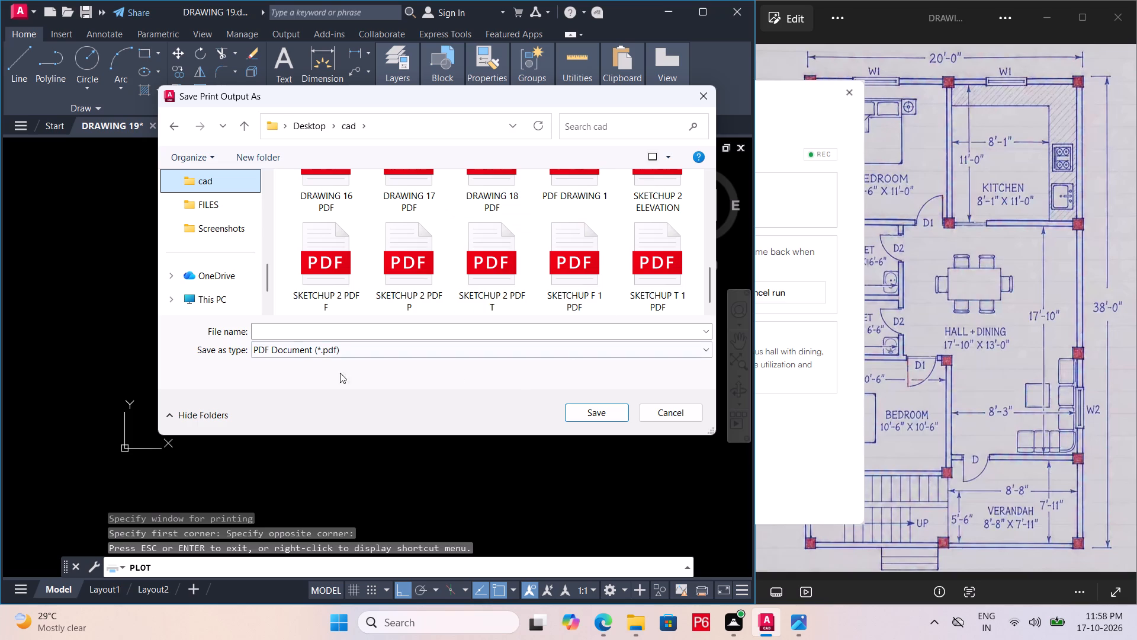
click(299, 332)
key(d)
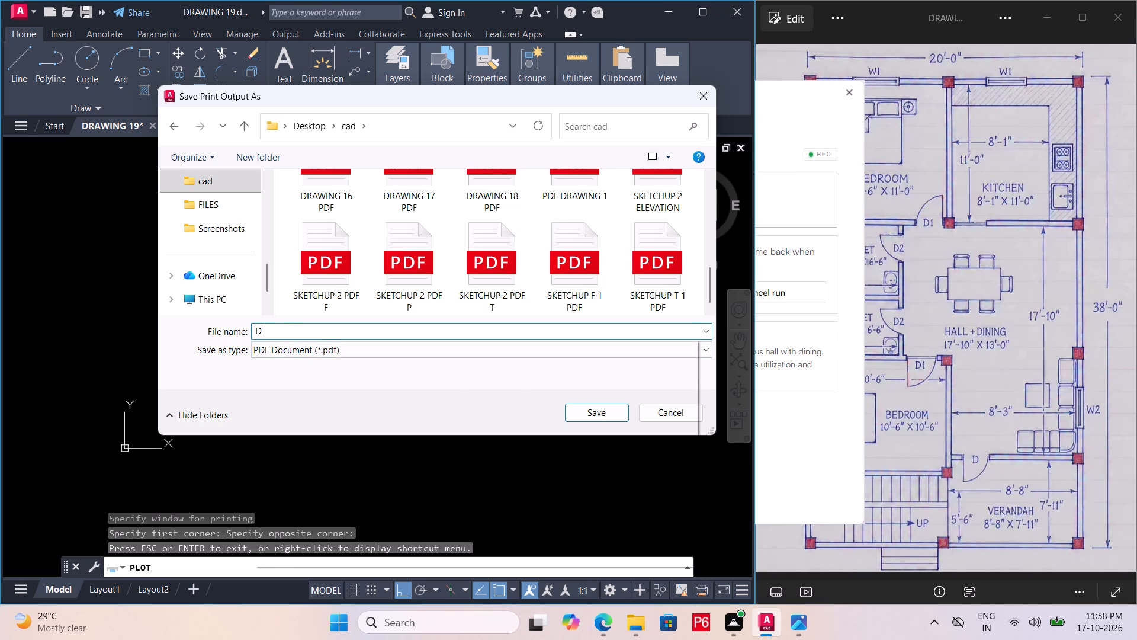
text(RAWING)
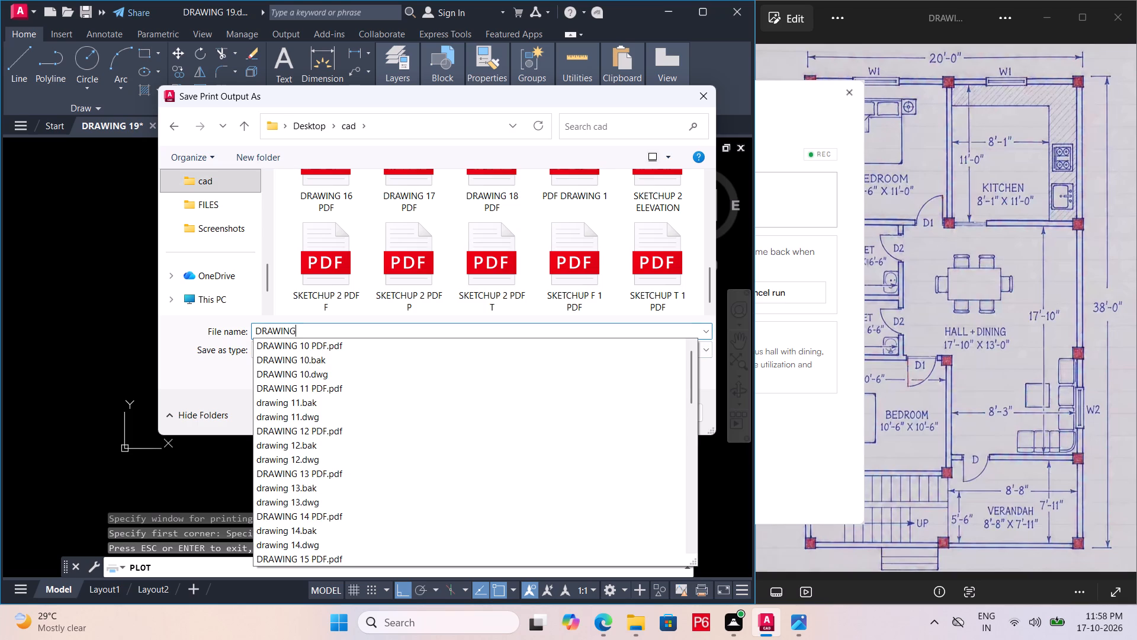
key(space)
text(19)
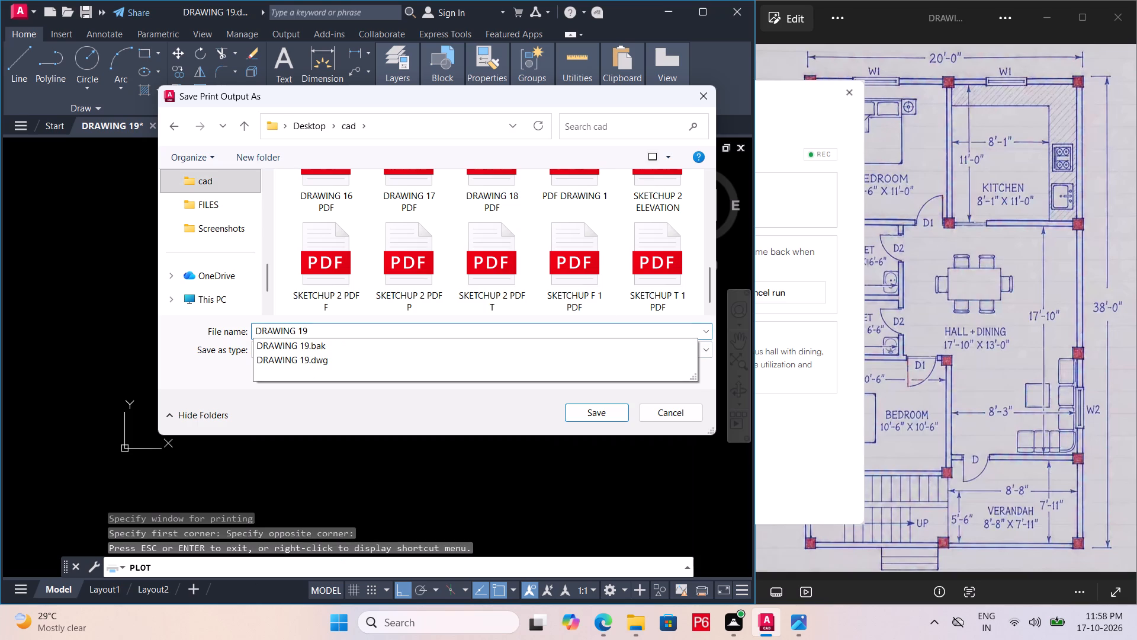
key(space)
text(ODF)
key(BackSpace)
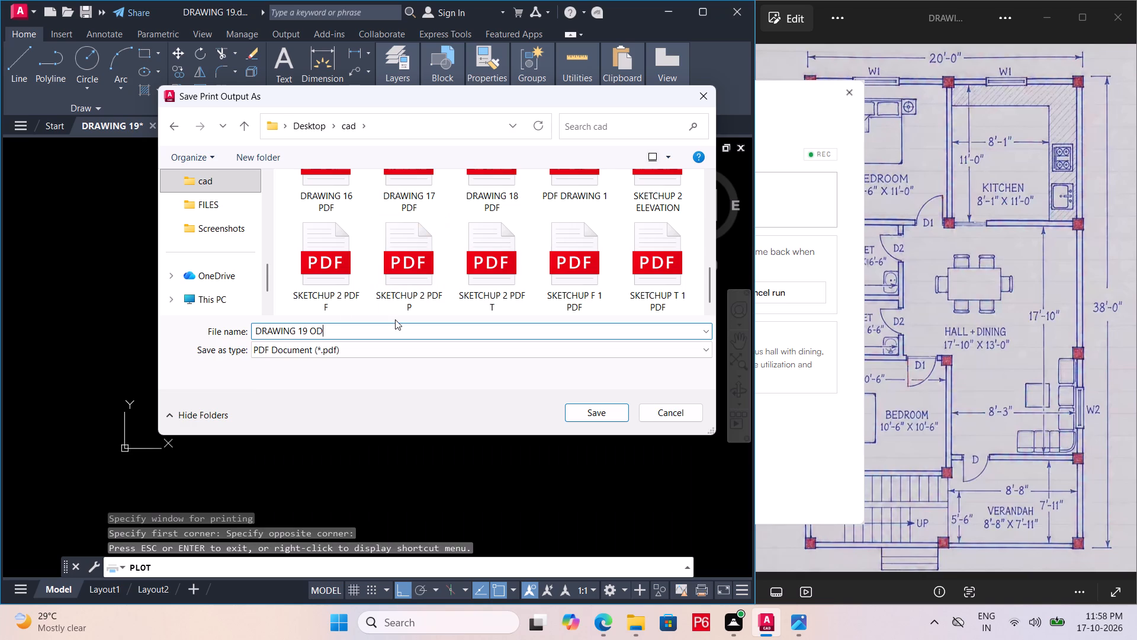
key(BackSpace)
key(BackSpace)
text(PDF)
click(615, 413)
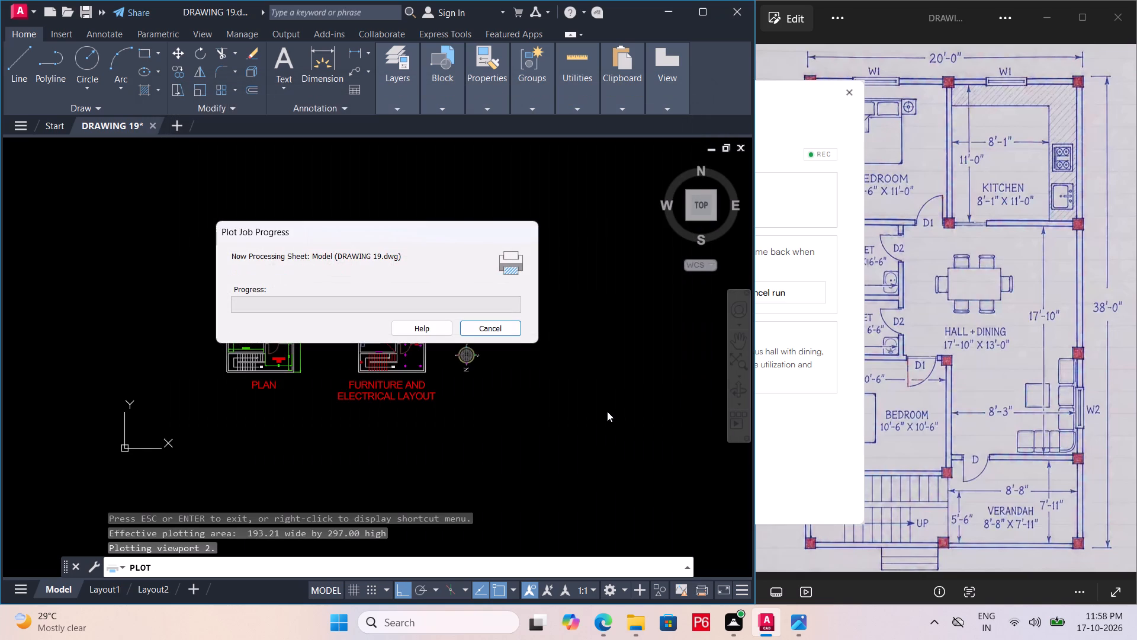